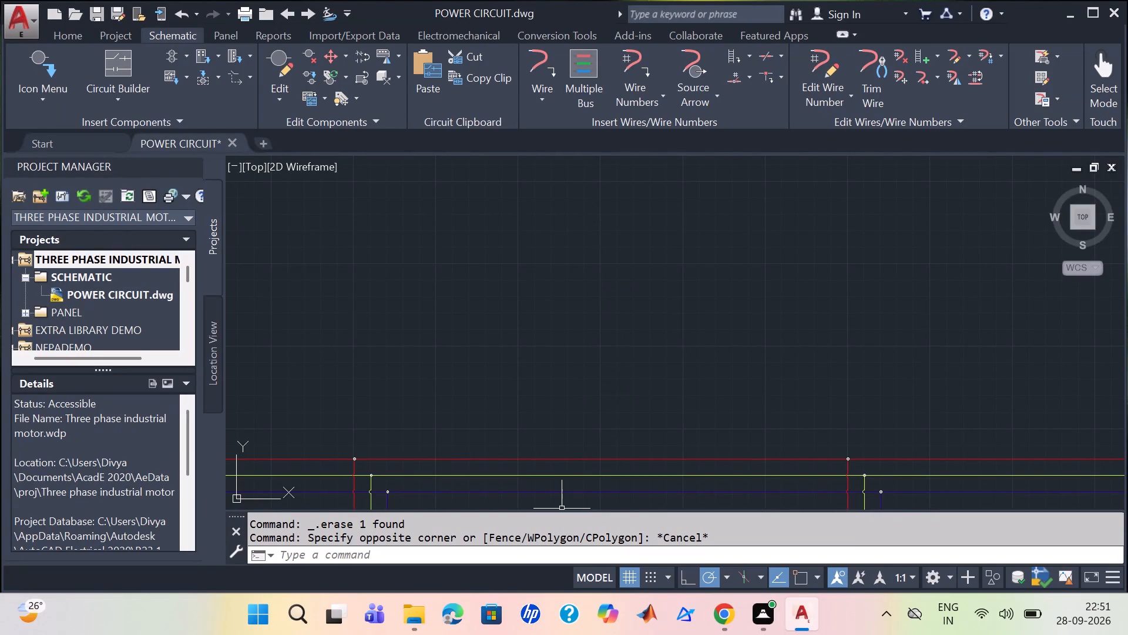
Examine the three-phase branches below the horizontal supply bus, inspecting the X7 terminal symbol on the red phase wire.
left_click(515, 553)
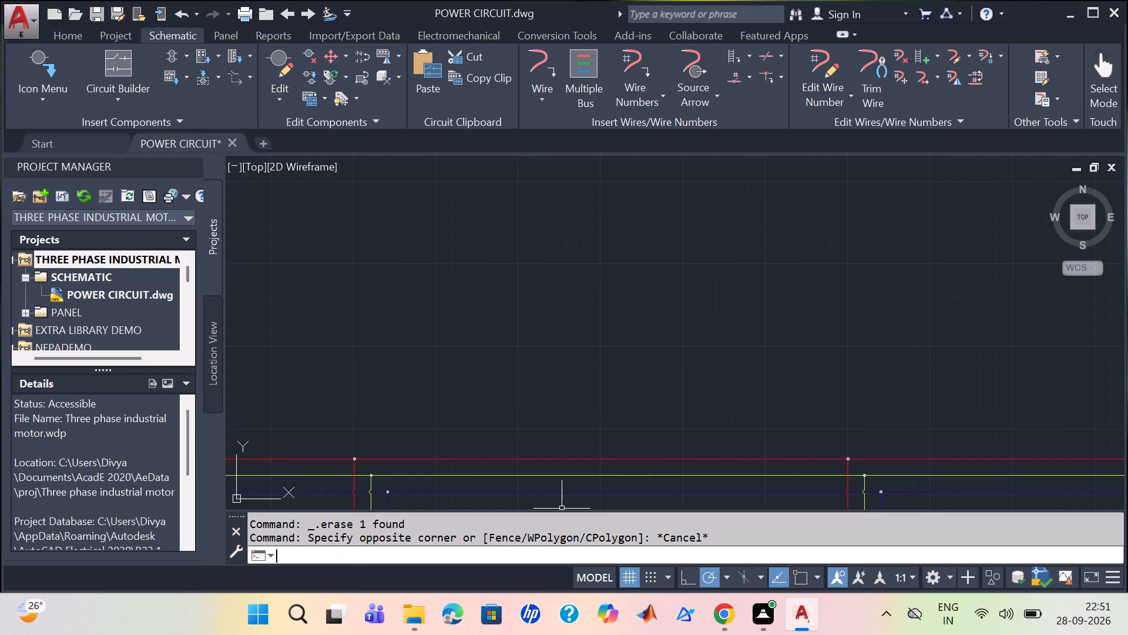
scroll(529, 385, "down", 3)
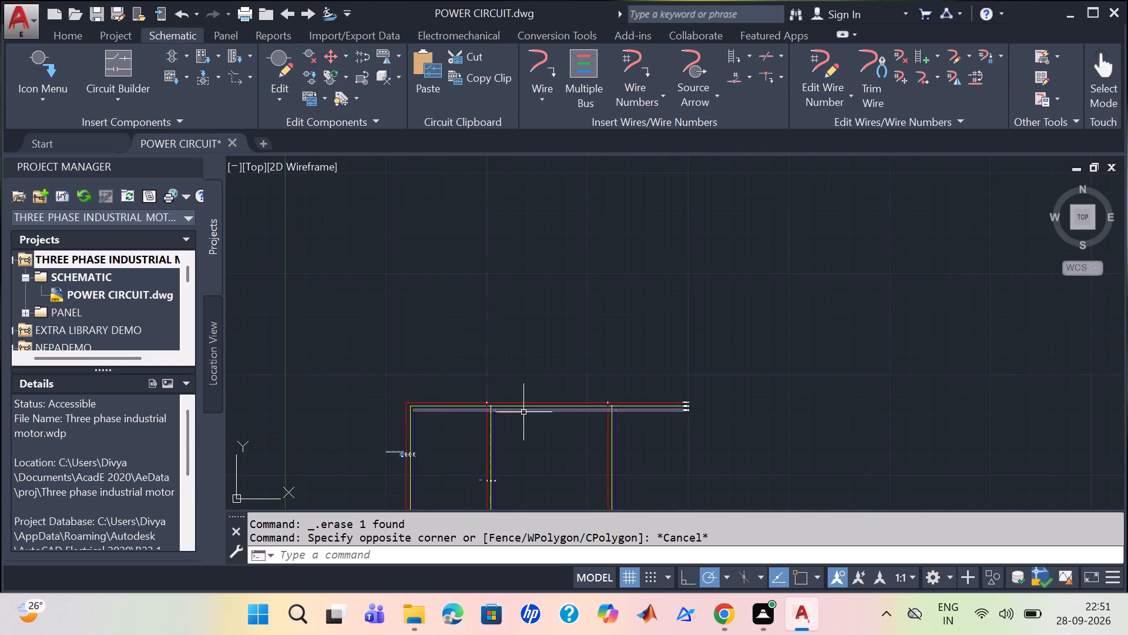
scroll(523, 412, "down", 1)
middle_click_drag(534, 457, 535, 369)
scroll(535, 369, "up", 3)
scroll(535, 369, "down", 2)
scroll(535, 369, "up", 4)
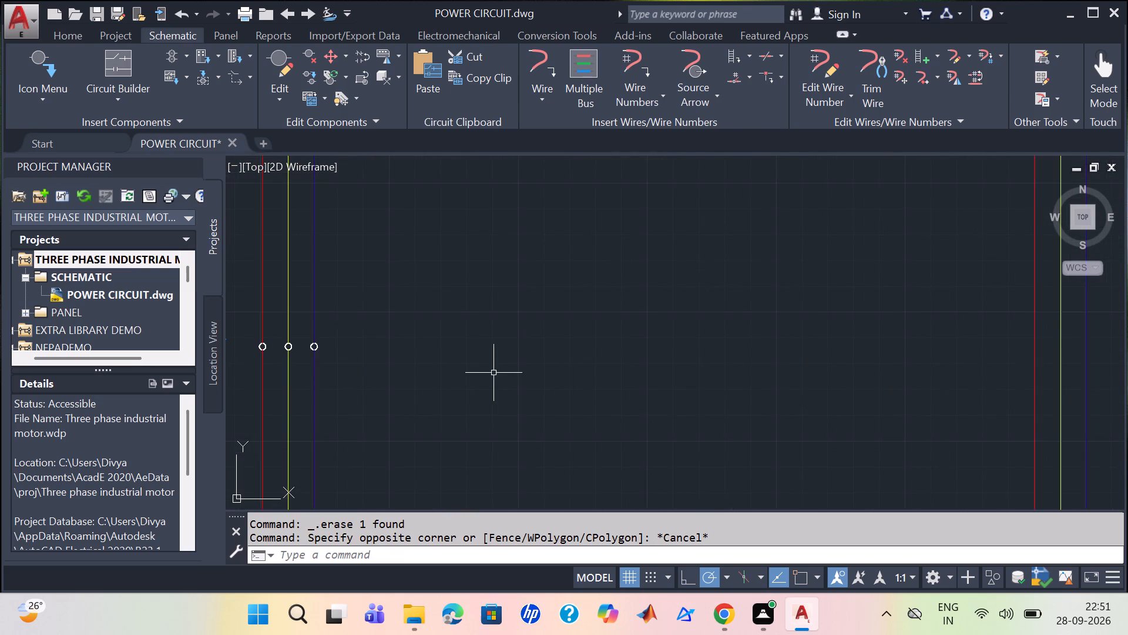
middle_click_drag(492, 373, 894, 447)
scroll(492, 373, "up", 1)
scroll(636, 422, "up", 2)
scroll(635, 422, "down", 3)
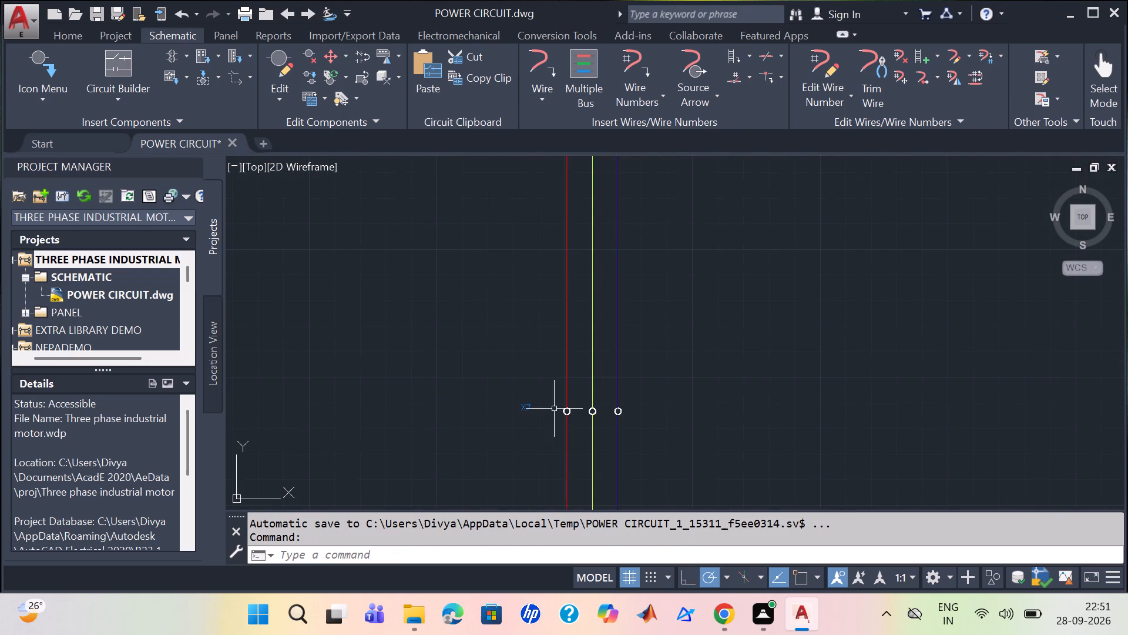
left_click(529, 407)
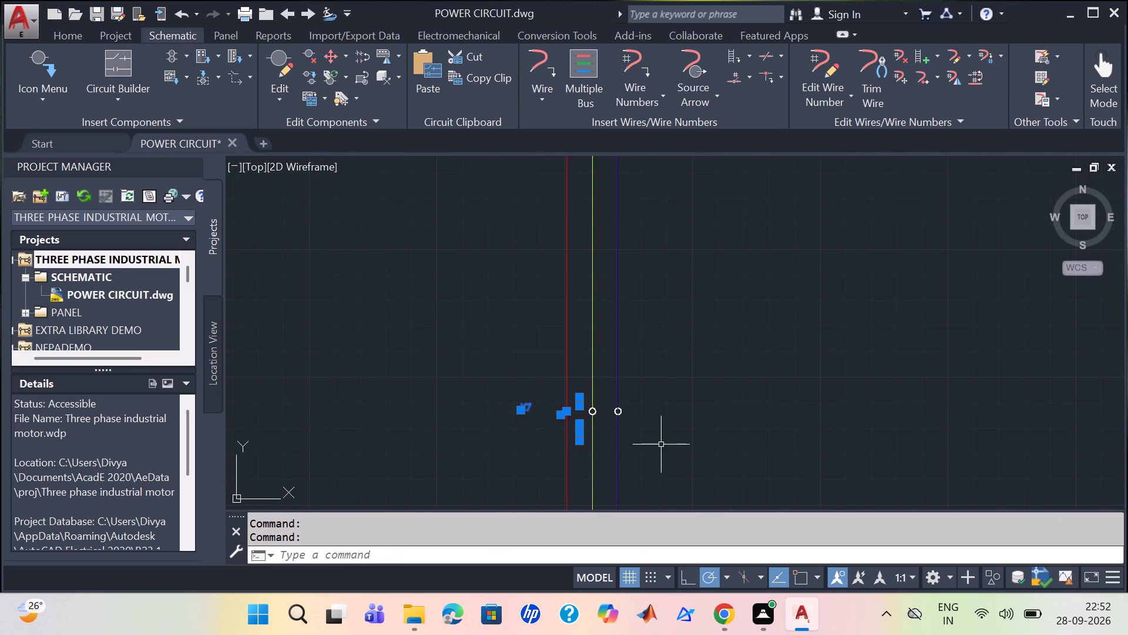
scroll(610, 432, "up", 4)
scroll(606, 429, "down", 3)
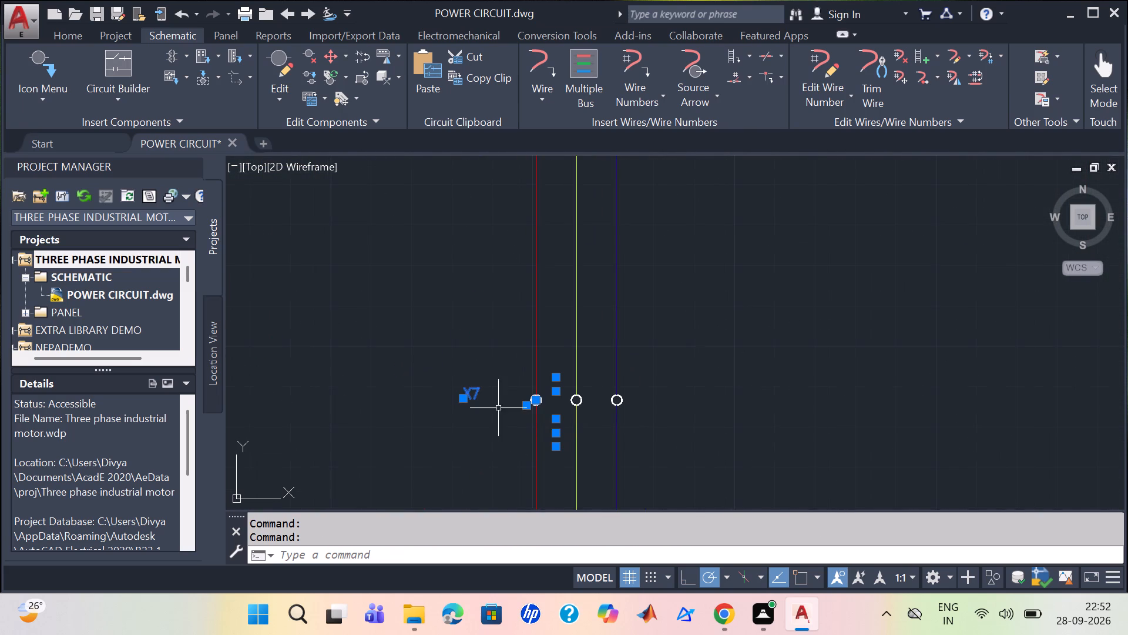
left_click(819, 435)
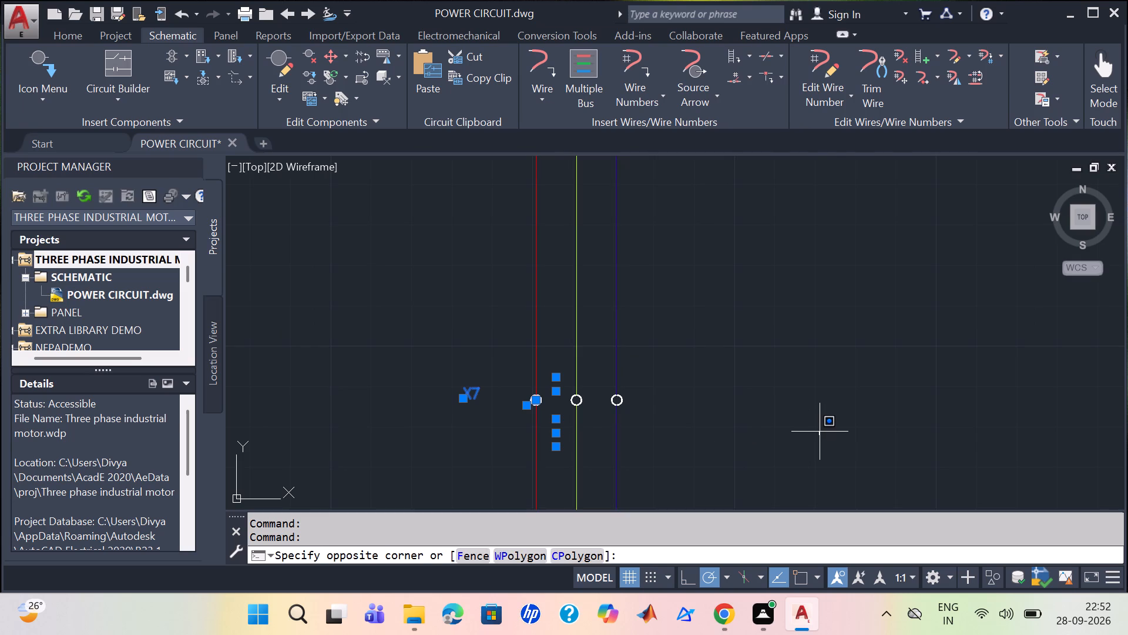
key("Escape")
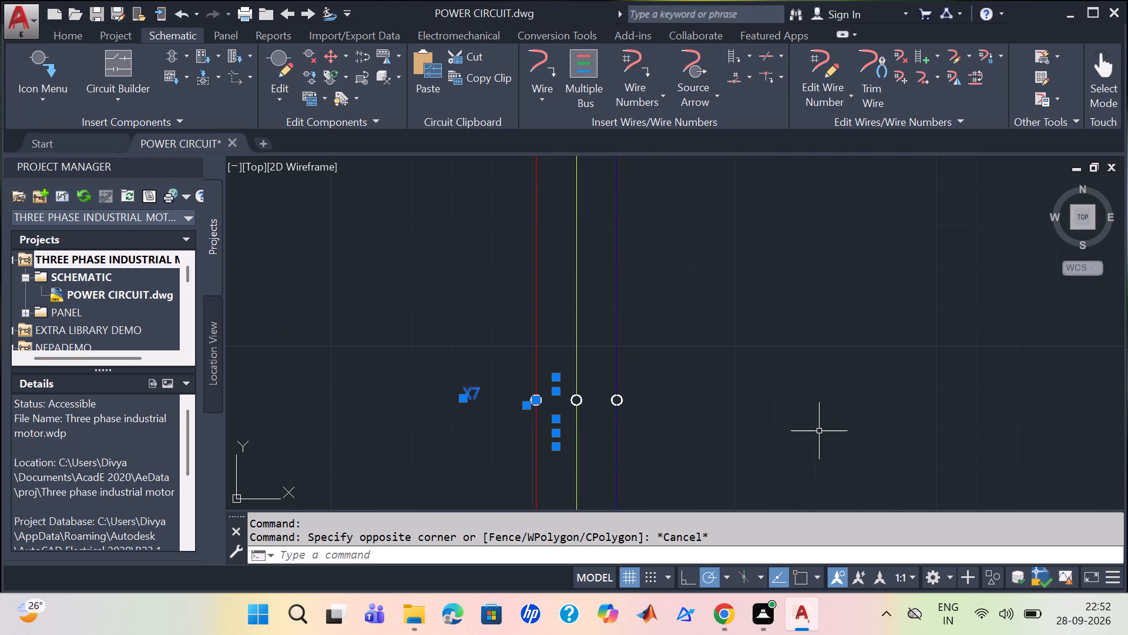
key("Escape")
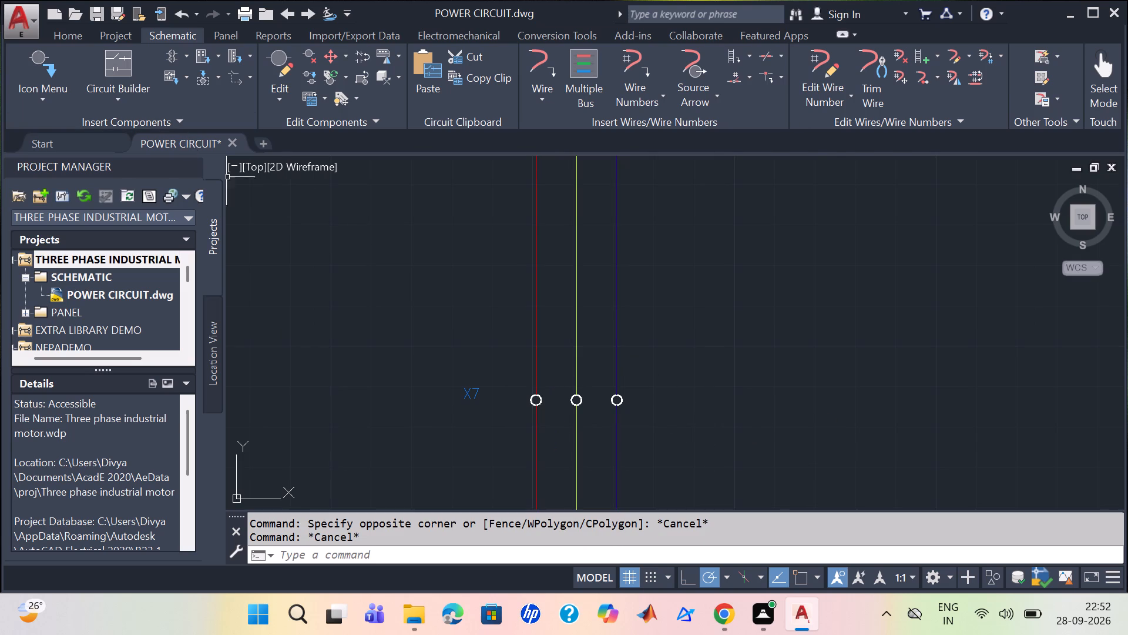
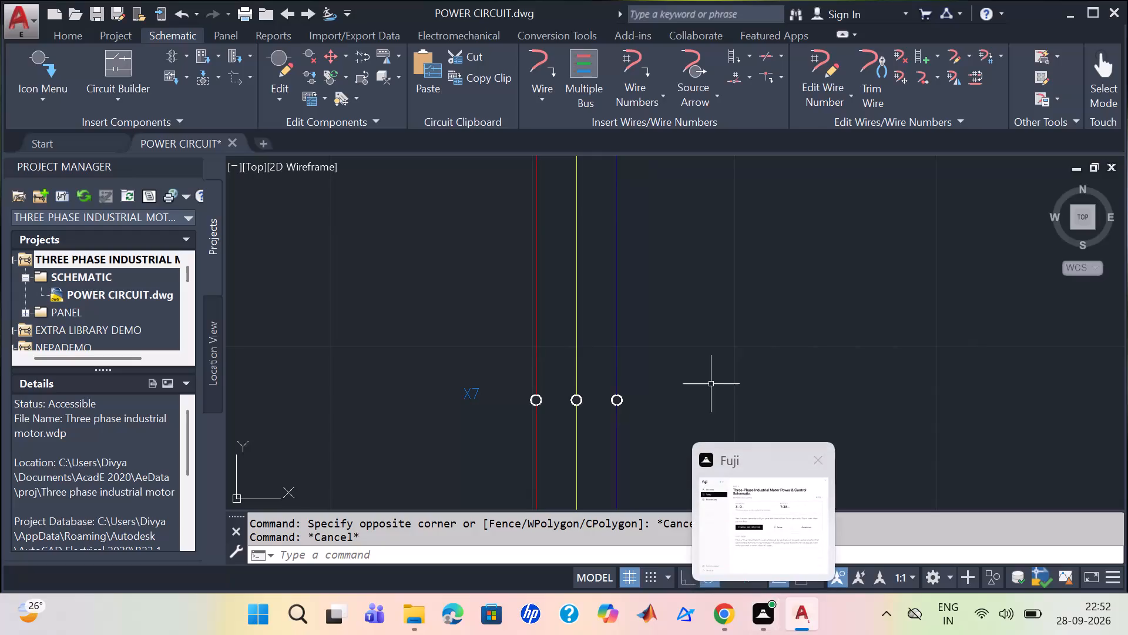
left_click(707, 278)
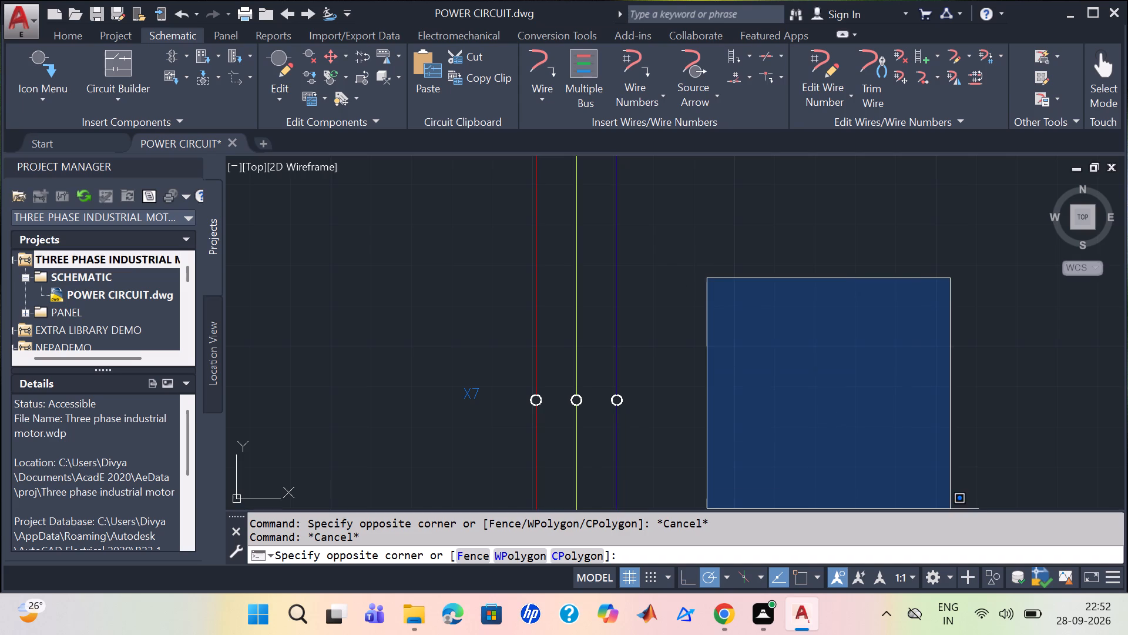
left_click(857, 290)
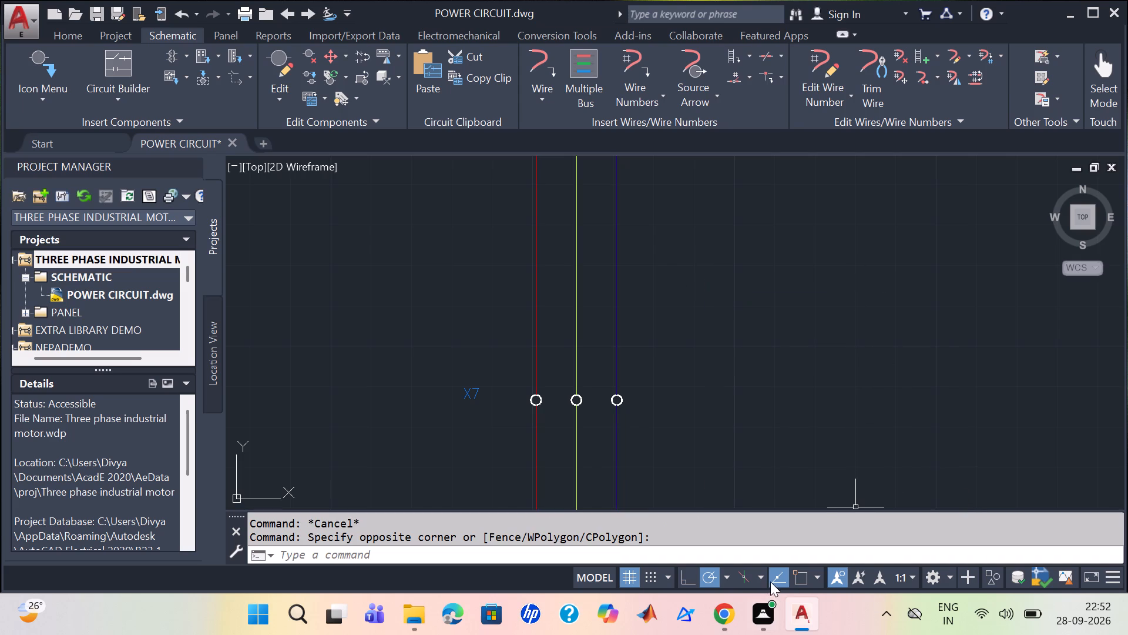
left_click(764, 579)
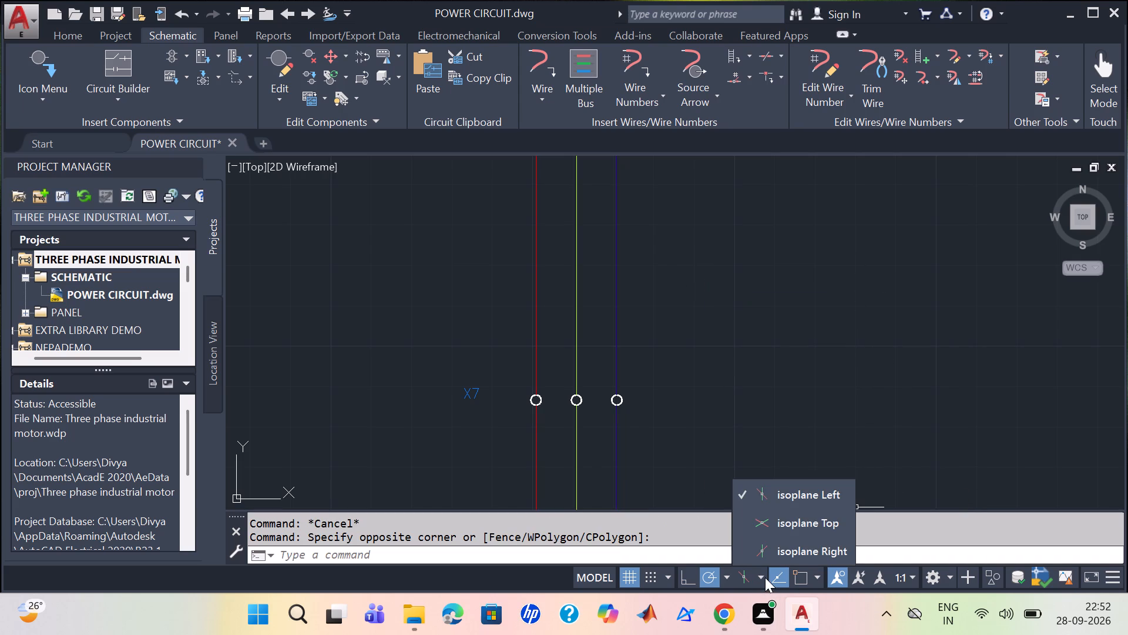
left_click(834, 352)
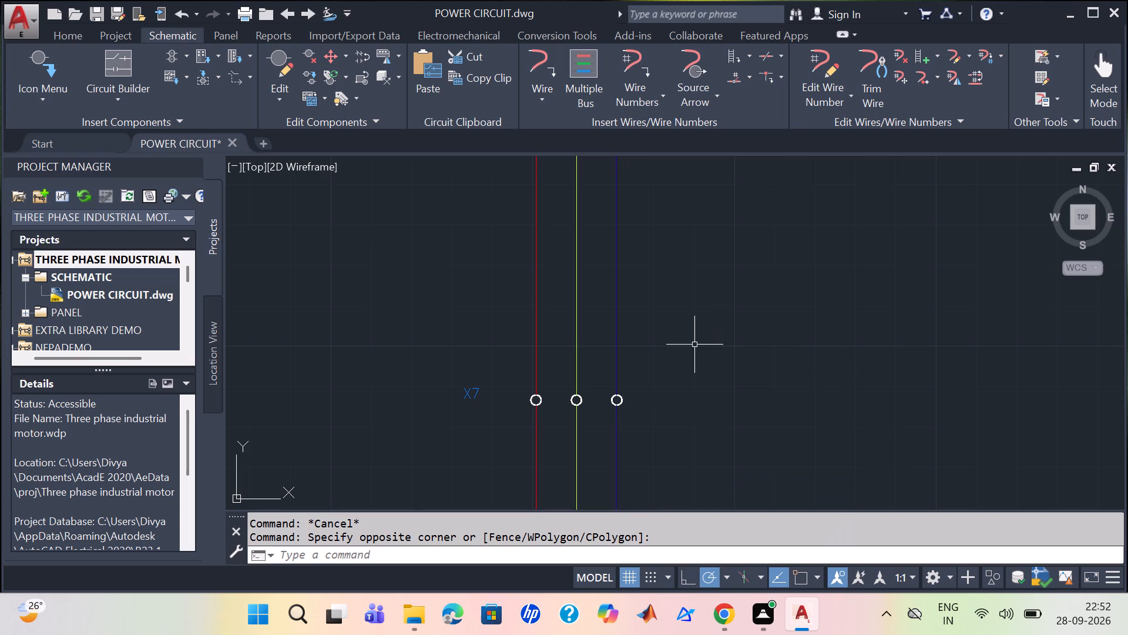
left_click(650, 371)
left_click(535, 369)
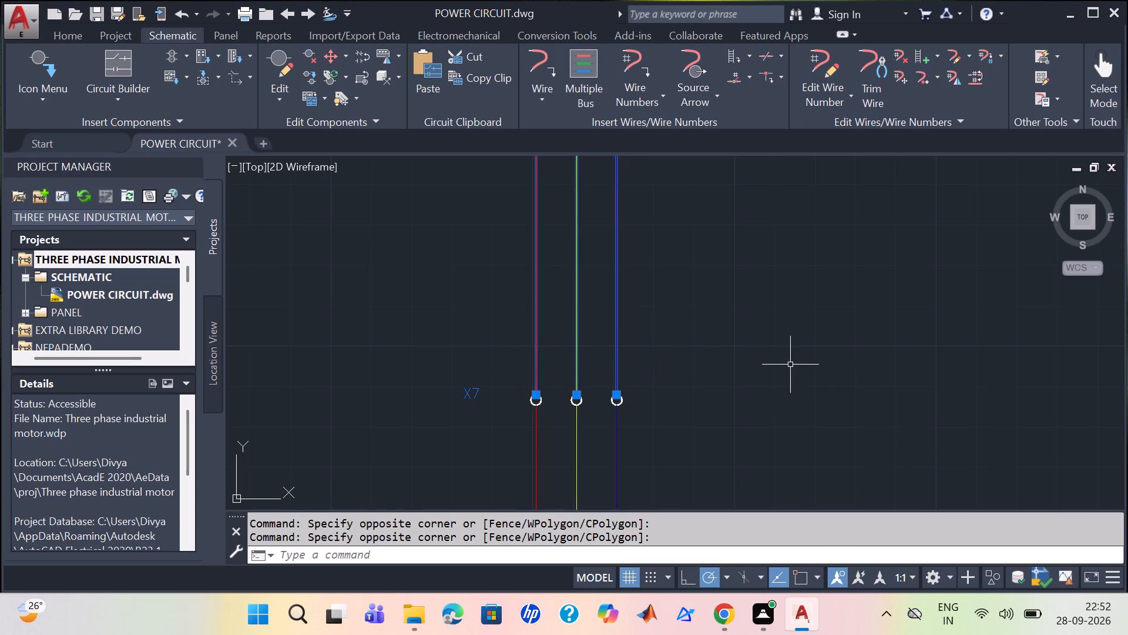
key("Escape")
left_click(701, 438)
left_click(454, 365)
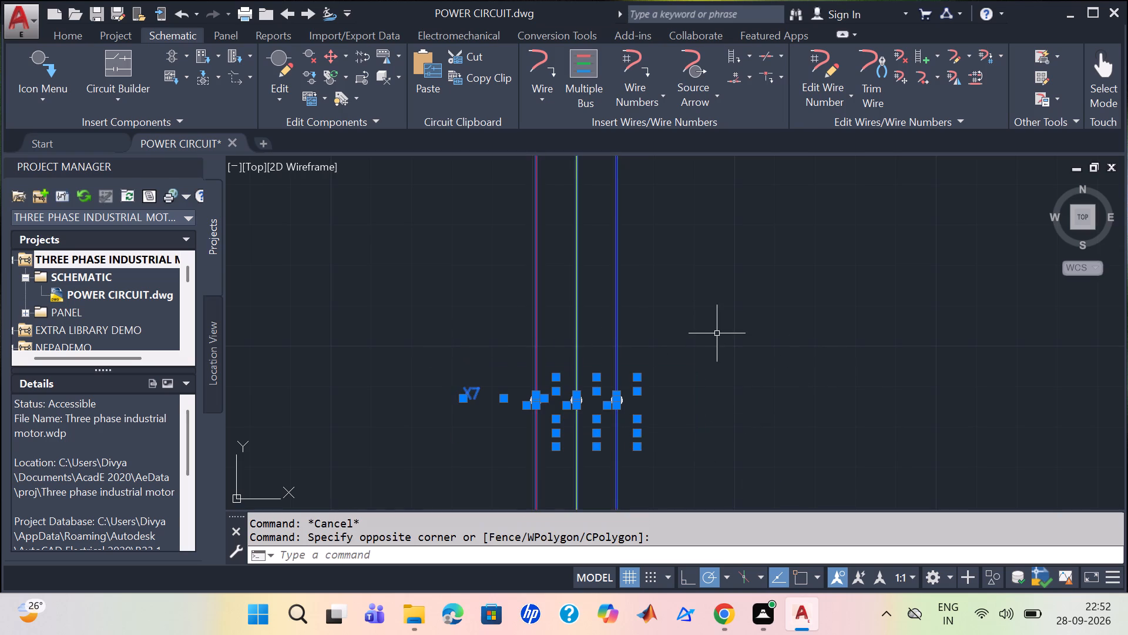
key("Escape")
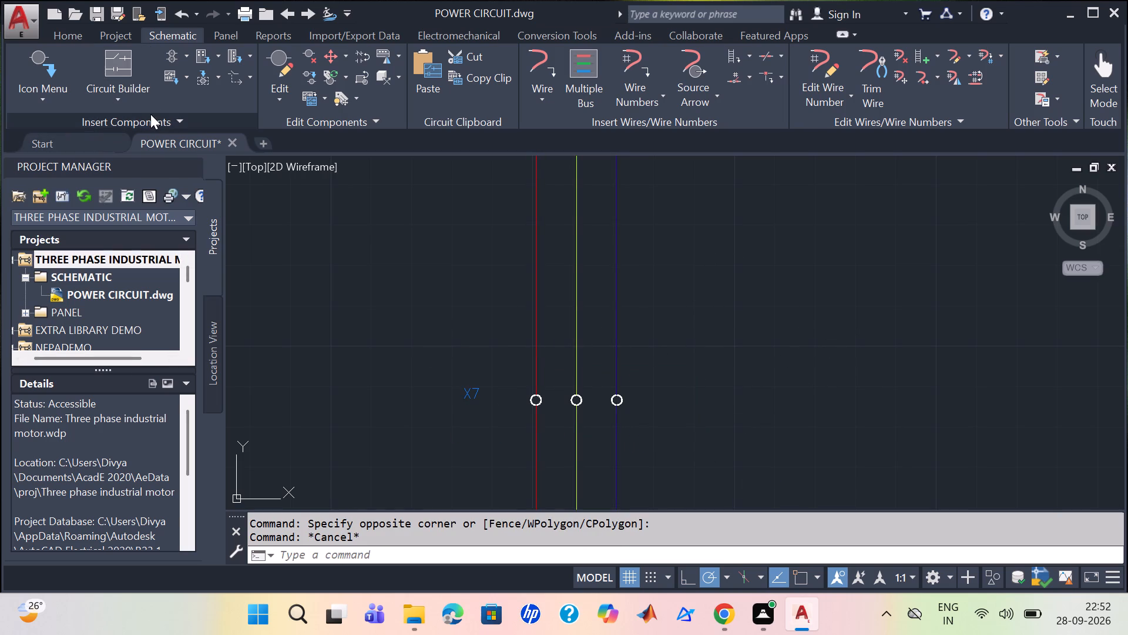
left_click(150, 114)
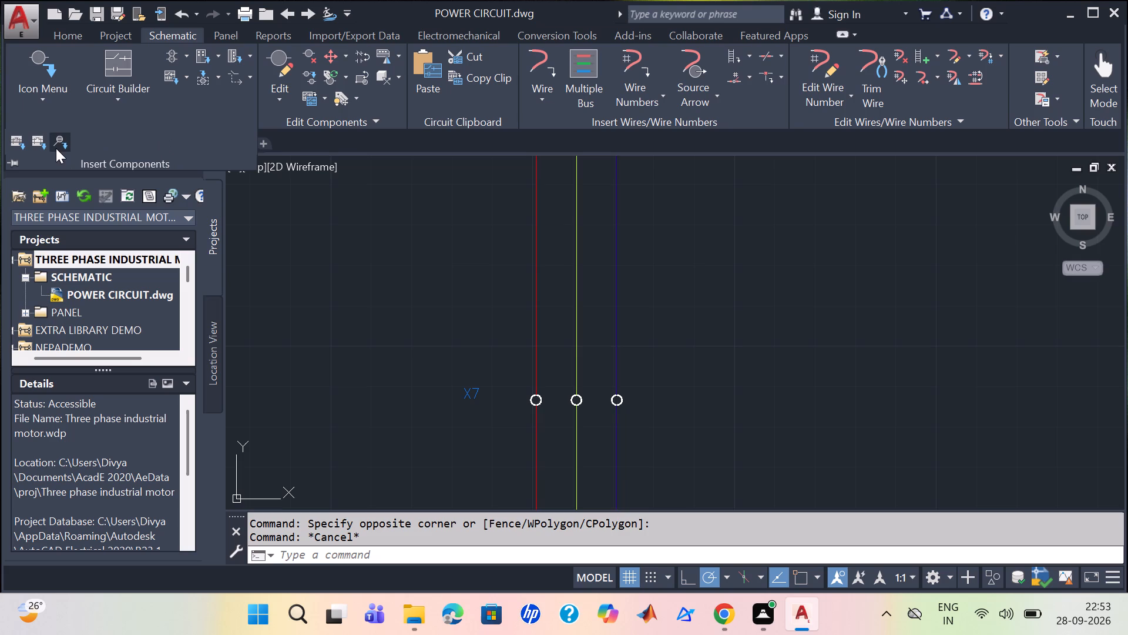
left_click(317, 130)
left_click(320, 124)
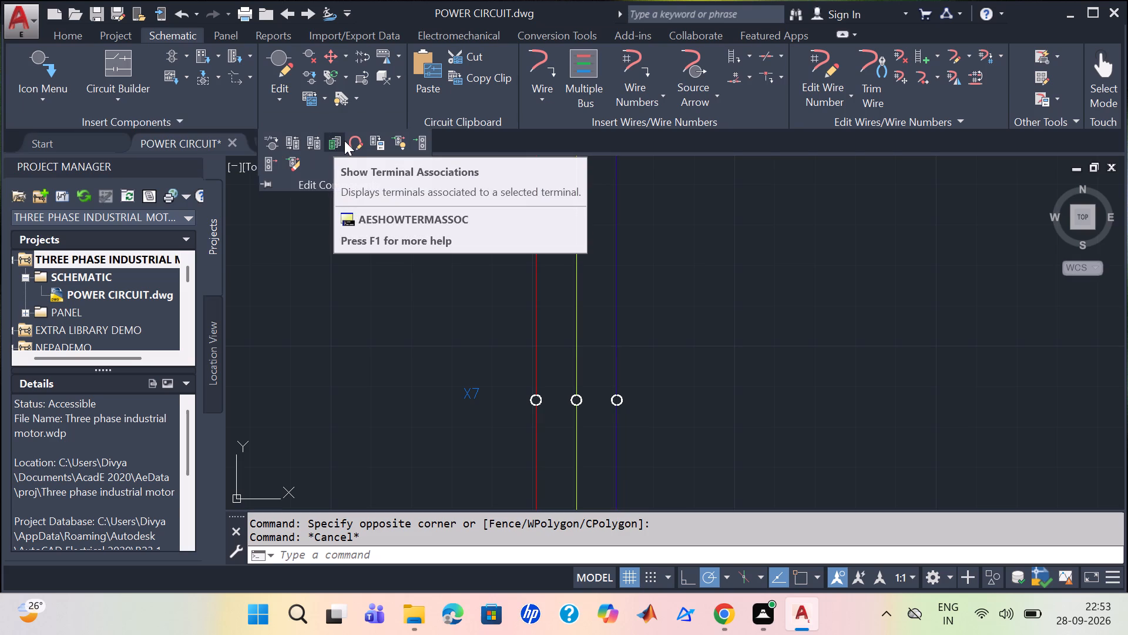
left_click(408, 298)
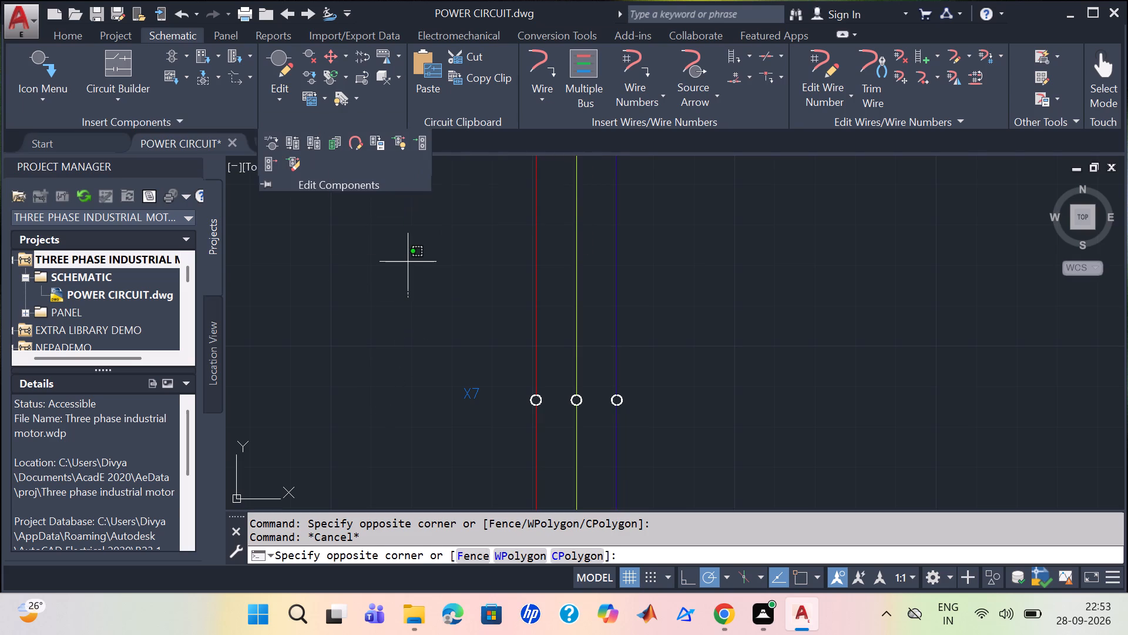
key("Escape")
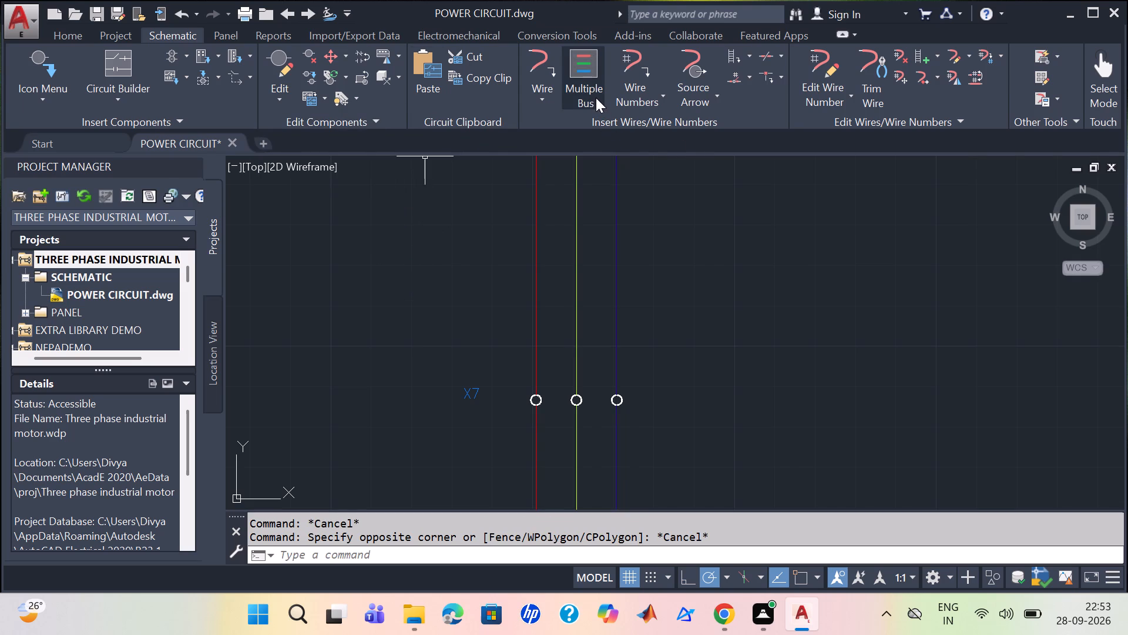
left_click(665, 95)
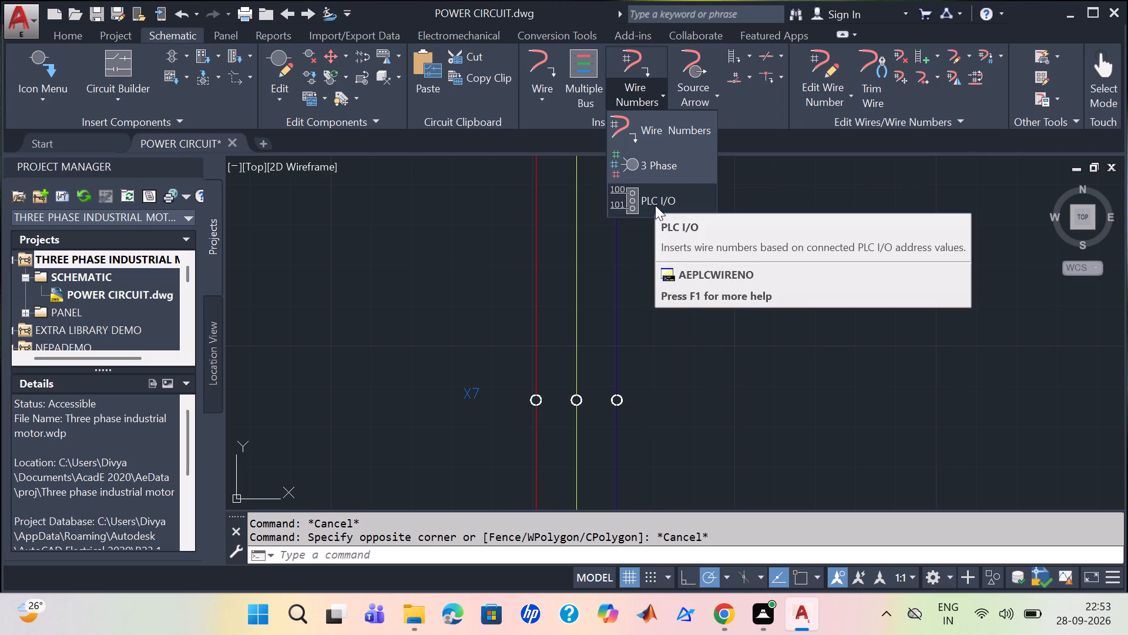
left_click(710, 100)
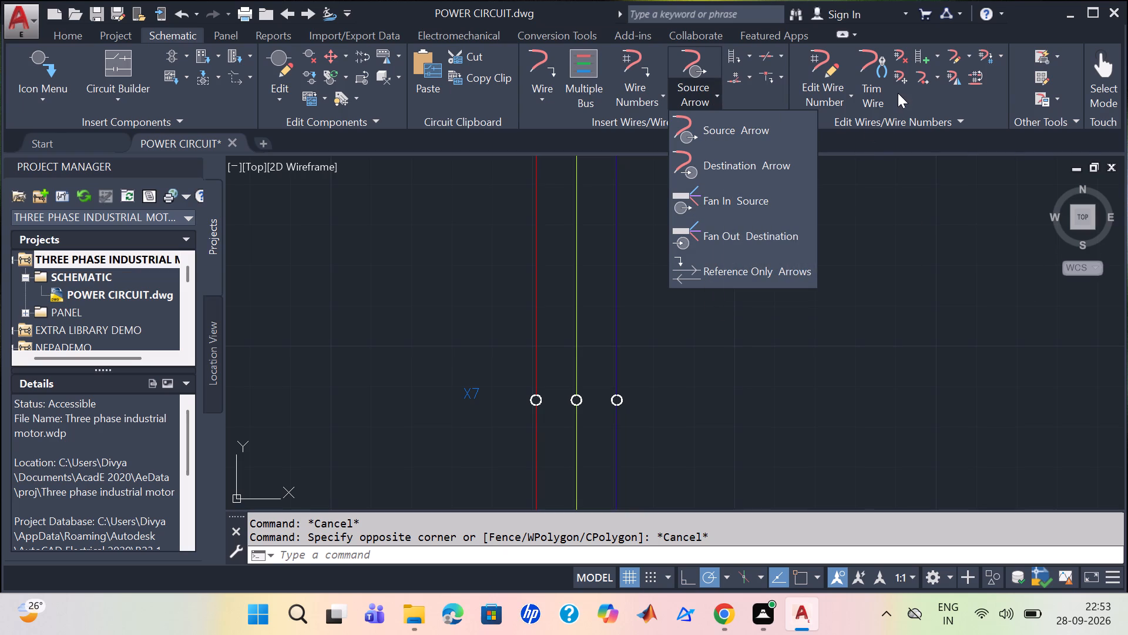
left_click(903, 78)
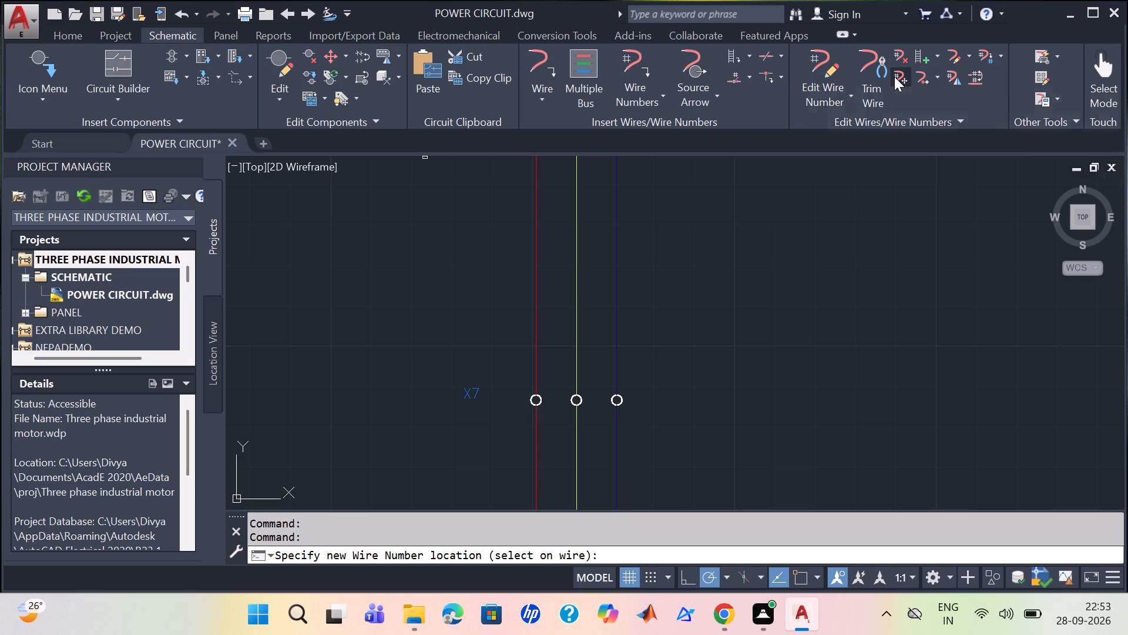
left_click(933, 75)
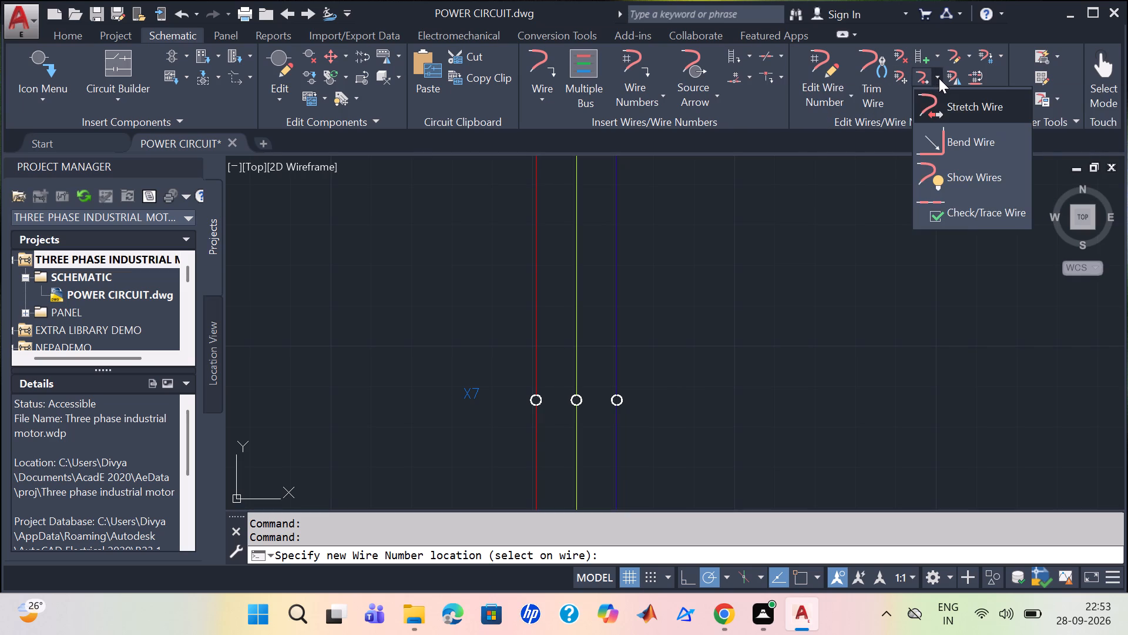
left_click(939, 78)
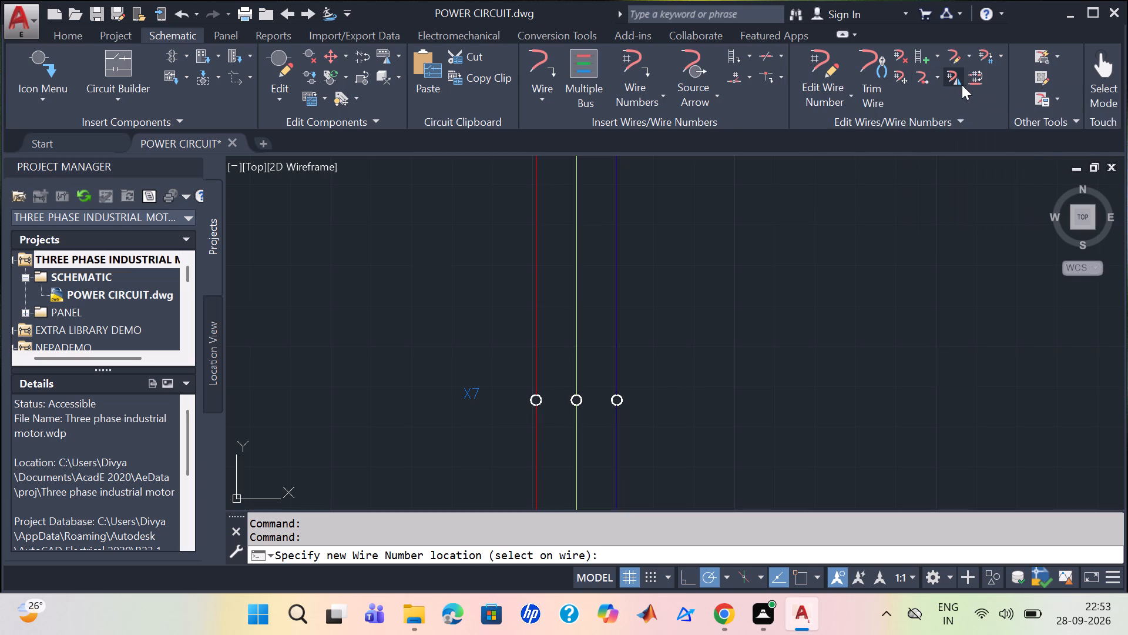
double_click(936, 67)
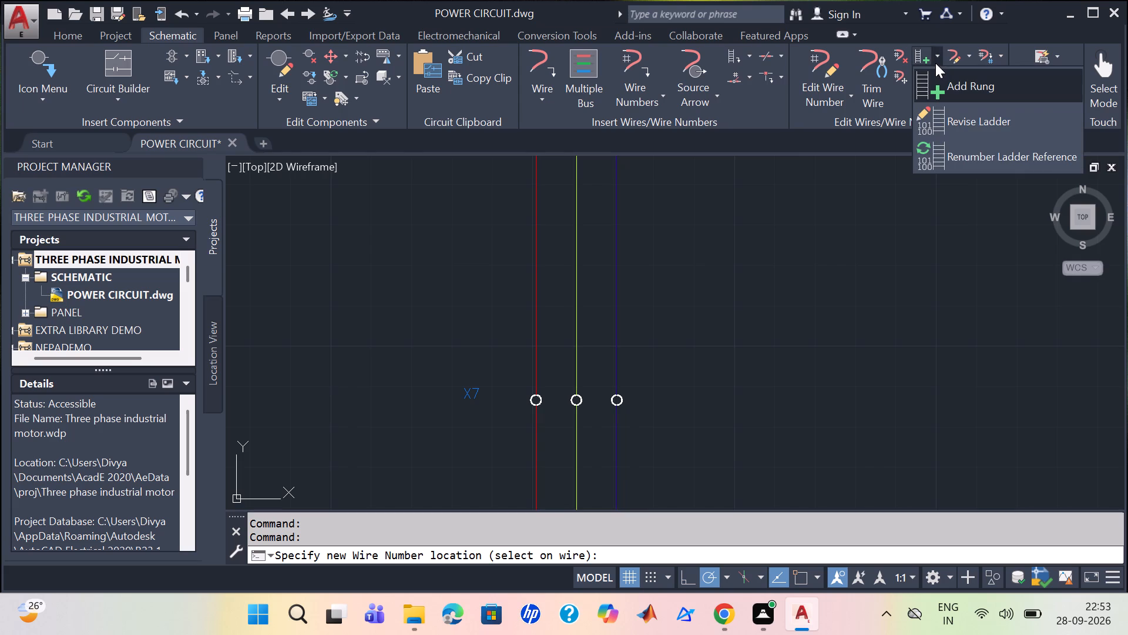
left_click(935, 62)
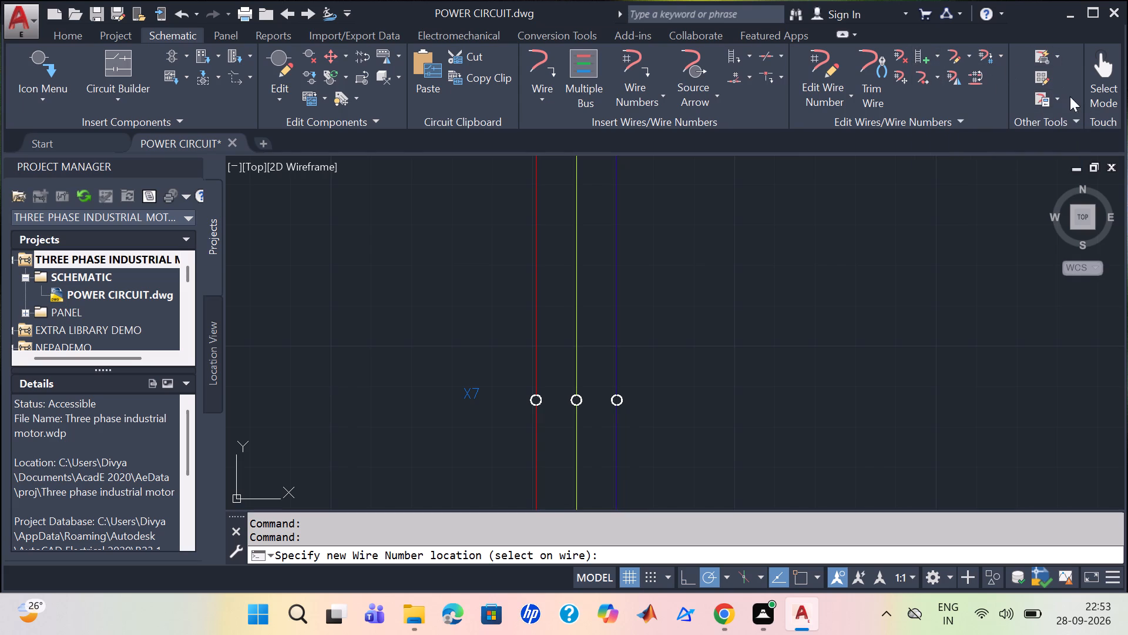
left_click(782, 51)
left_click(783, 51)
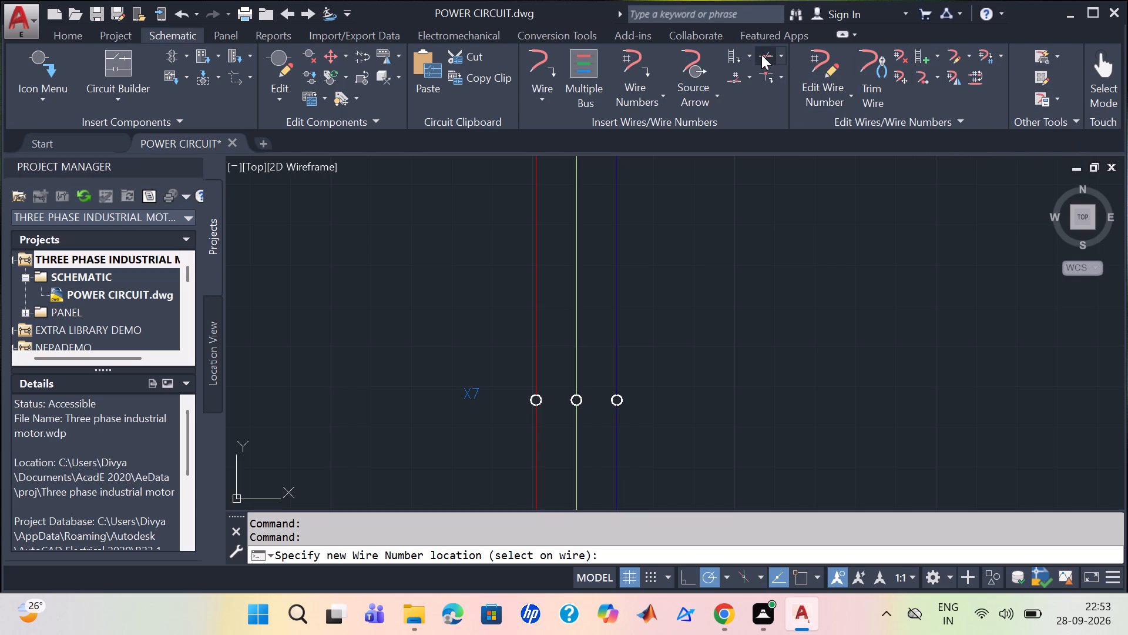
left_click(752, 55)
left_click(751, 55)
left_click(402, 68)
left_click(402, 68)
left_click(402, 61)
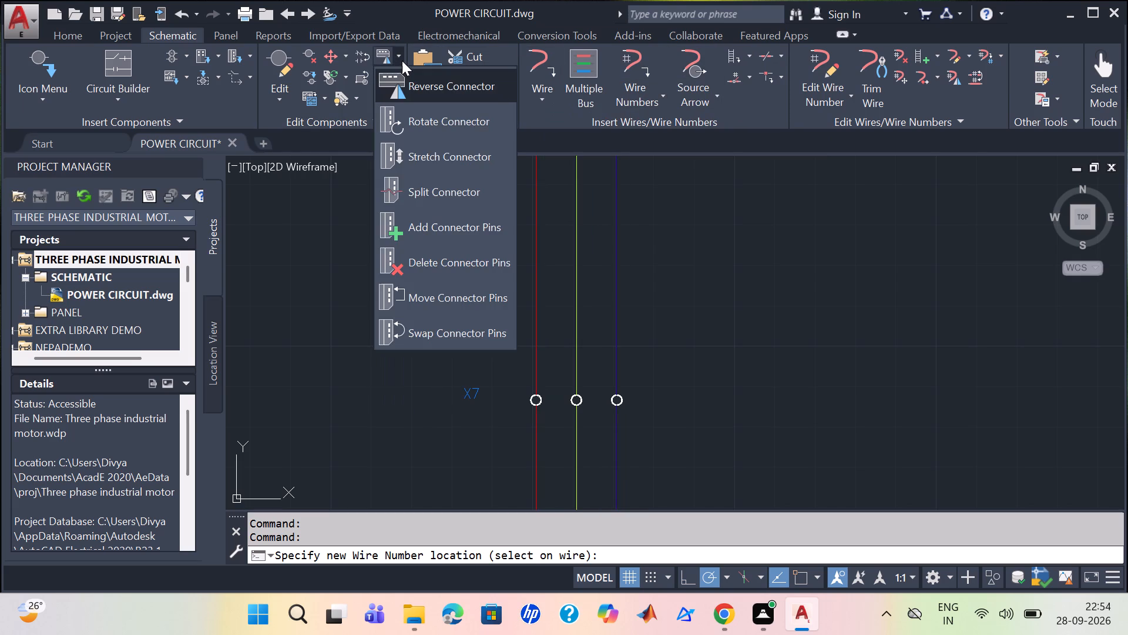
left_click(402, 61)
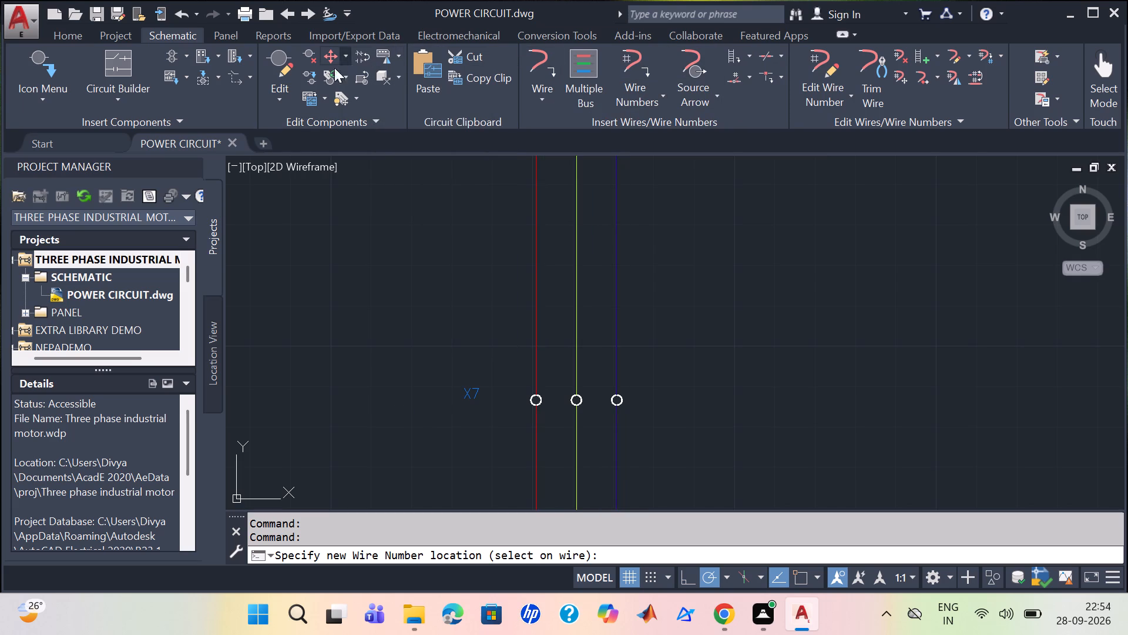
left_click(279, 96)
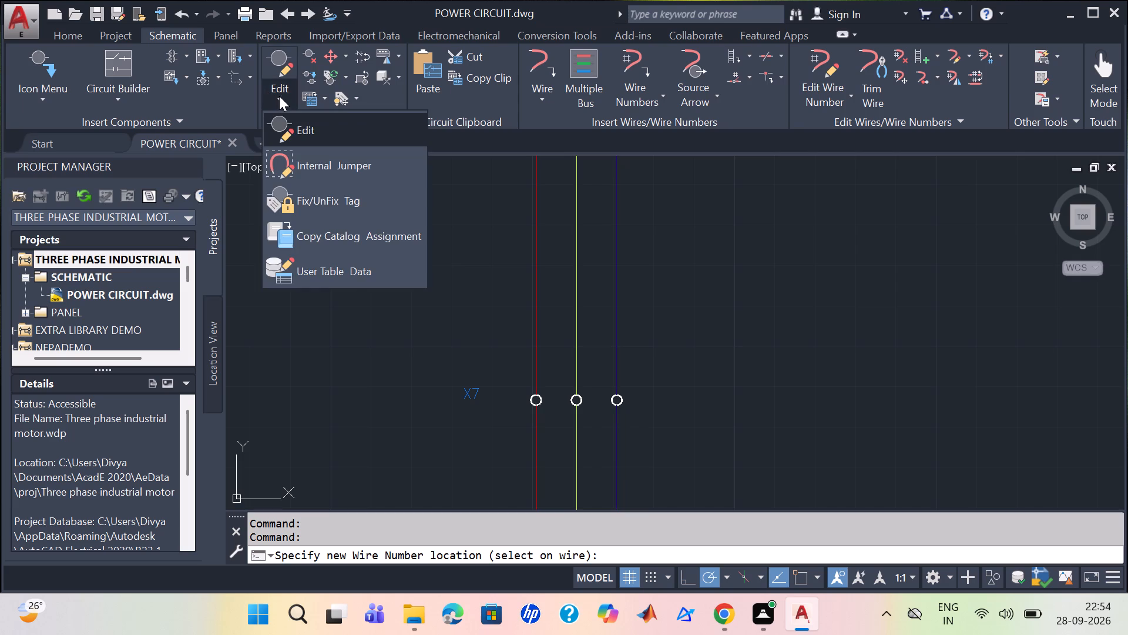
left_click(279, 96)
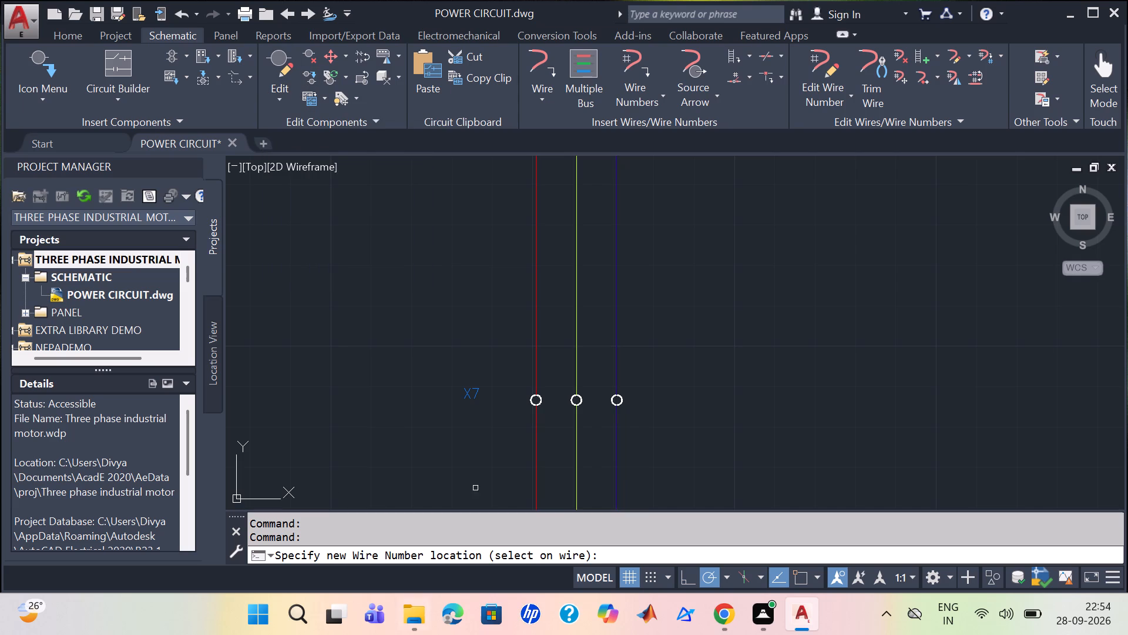
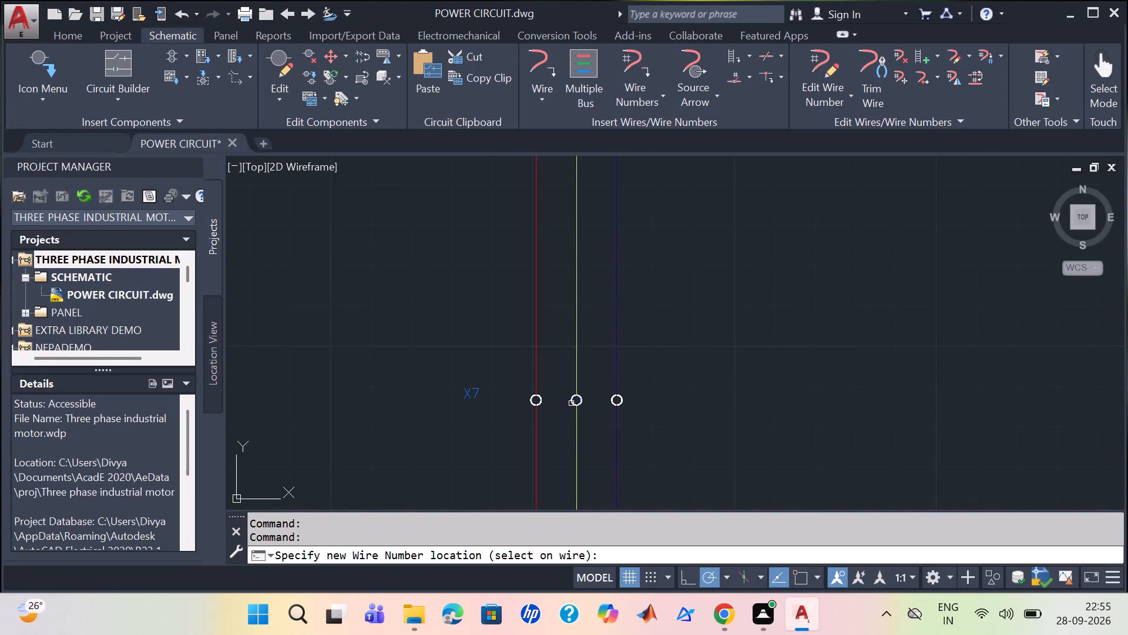
Inspect the X7 terminals and the wires passing through them on the three phases.
scroll(571, 403, "up", 3)
scroll(784, 398, "up", 2)
scroll(784, 398, "down", 2)
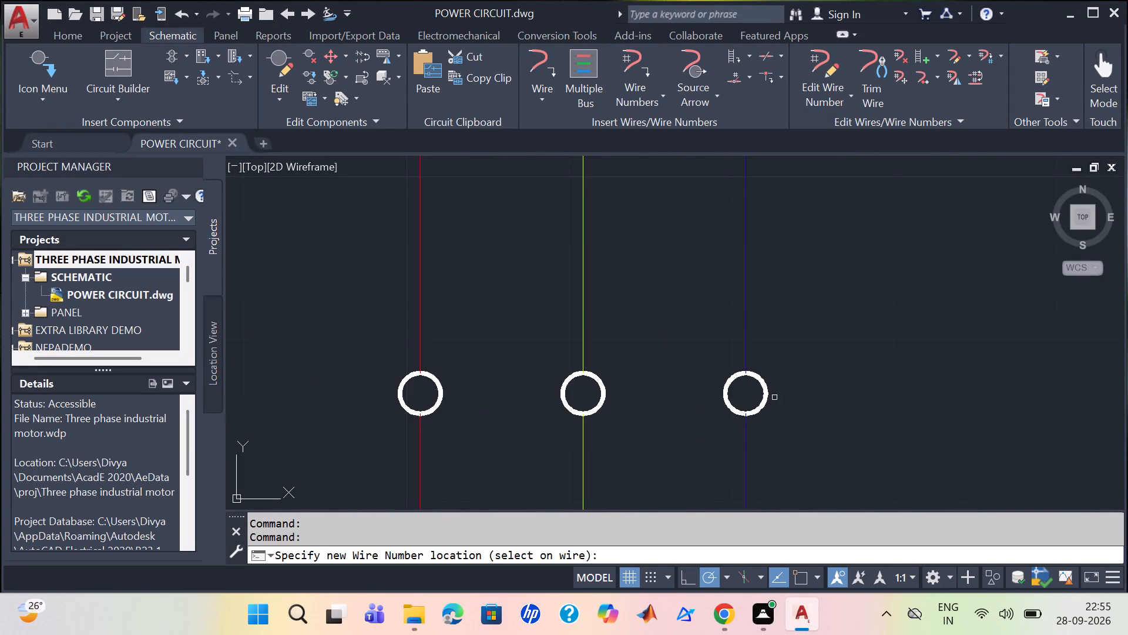
scroll(757, 390, "up", 8)
scroll(757, 388, "down", 4)
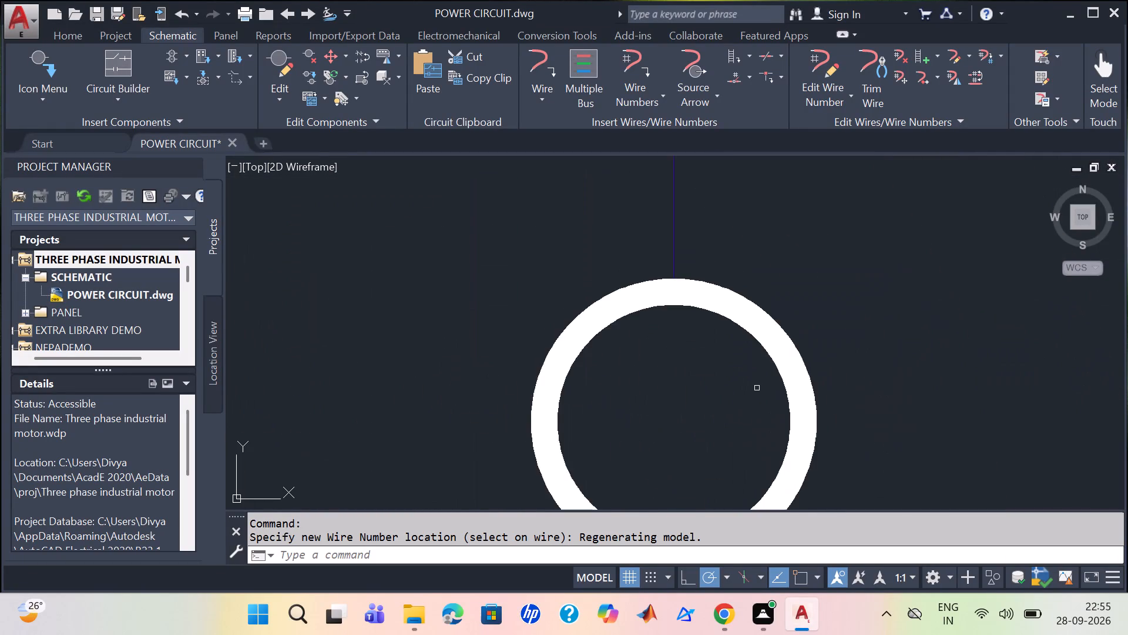
scroll(757, 388, "up", 2)
scroll(757, 388, "down", 3)
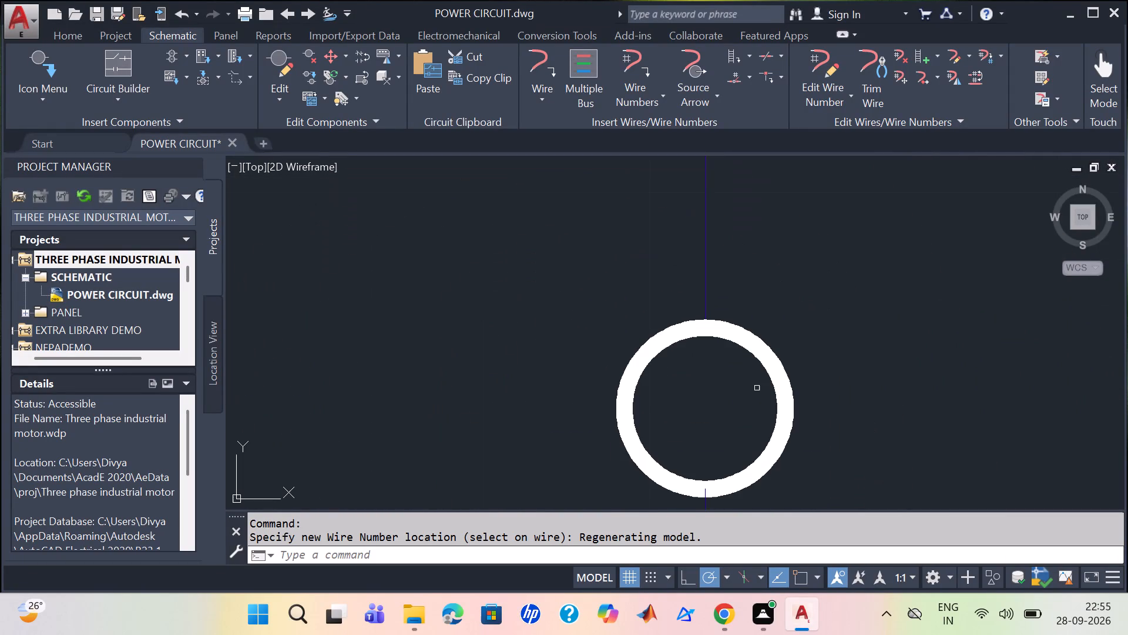
scroll(757, 388, "down", 1)
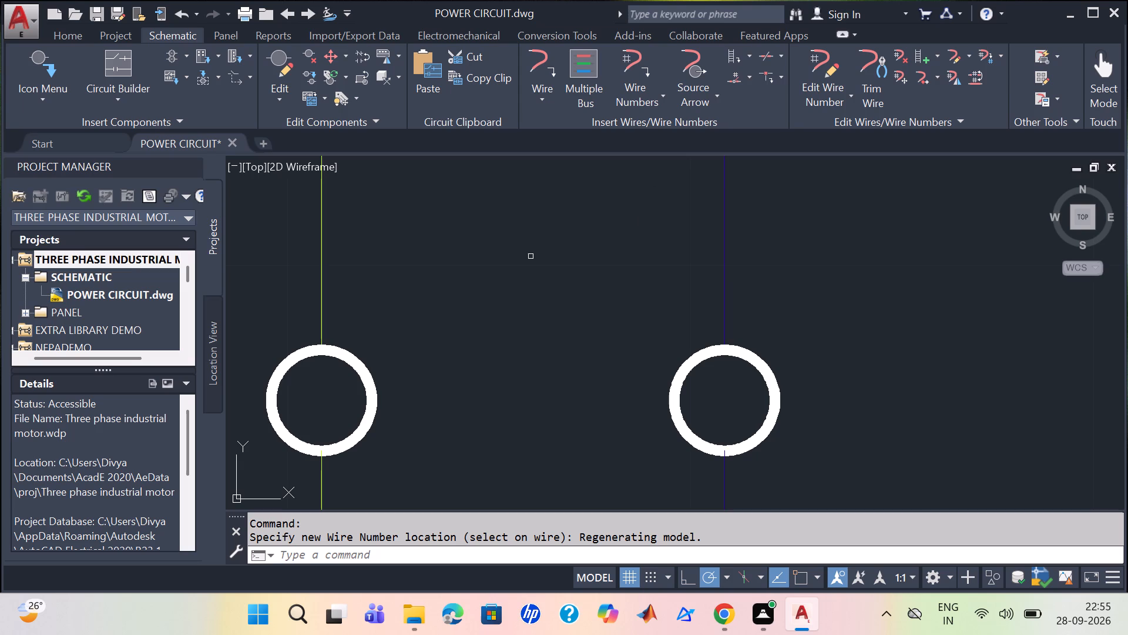
middle_click_drag(541, 264, 704, 286)
scroll(697, 323, "down", 2)
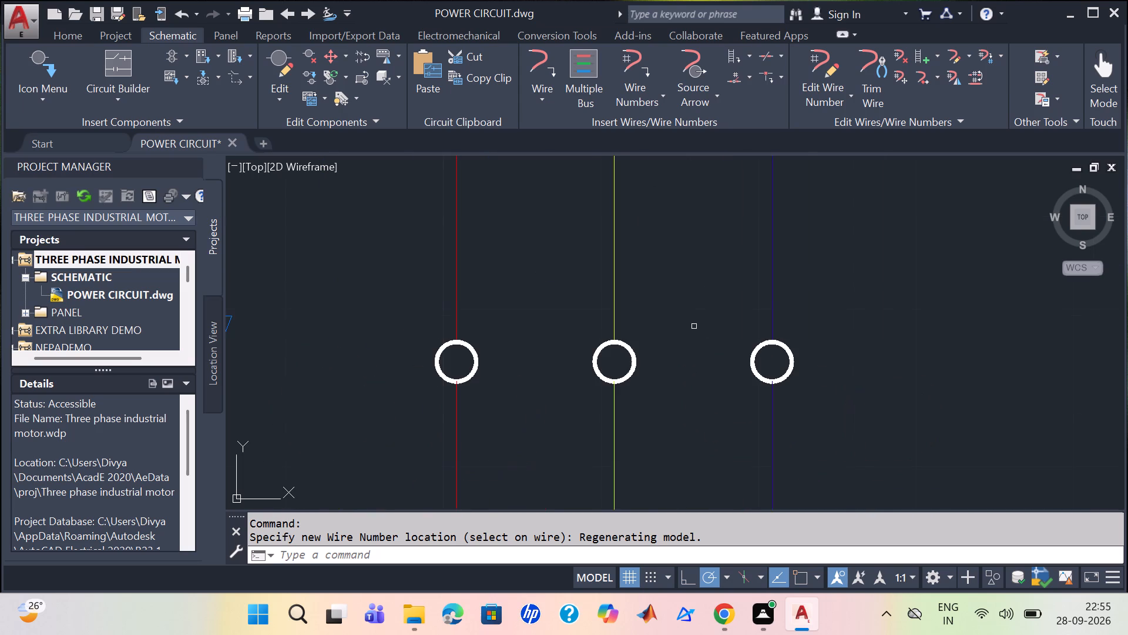
scroll(694, 326, "down", 2)
scroll(694, 326, "up", 3)
middle_click_drag(695, 326, 773, 315)
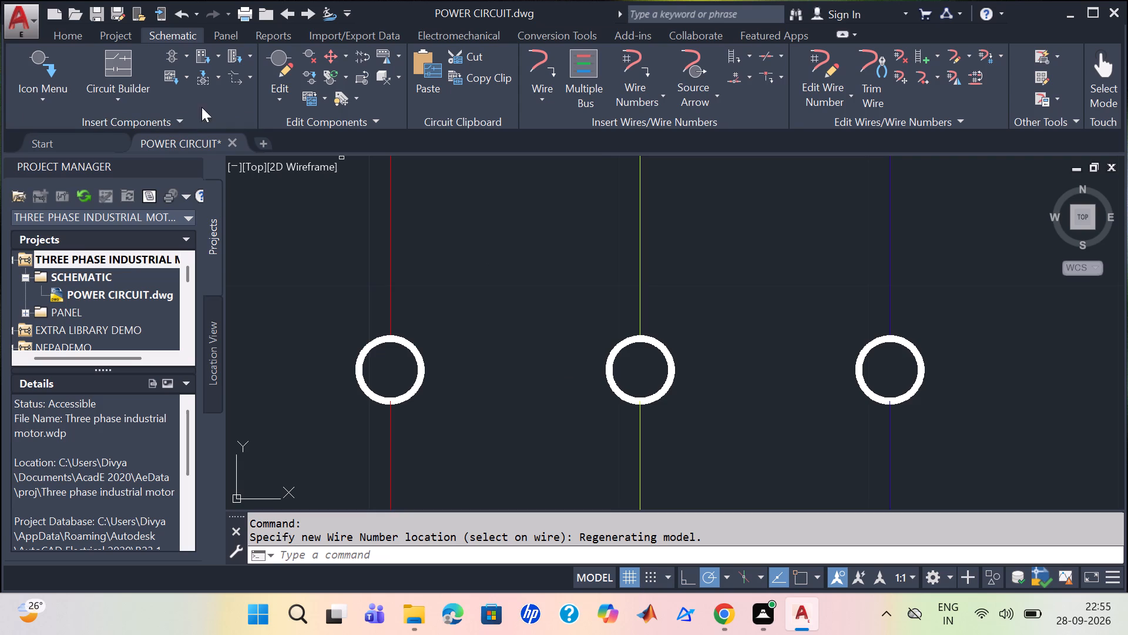
scroll(177, 136, "up", 1)
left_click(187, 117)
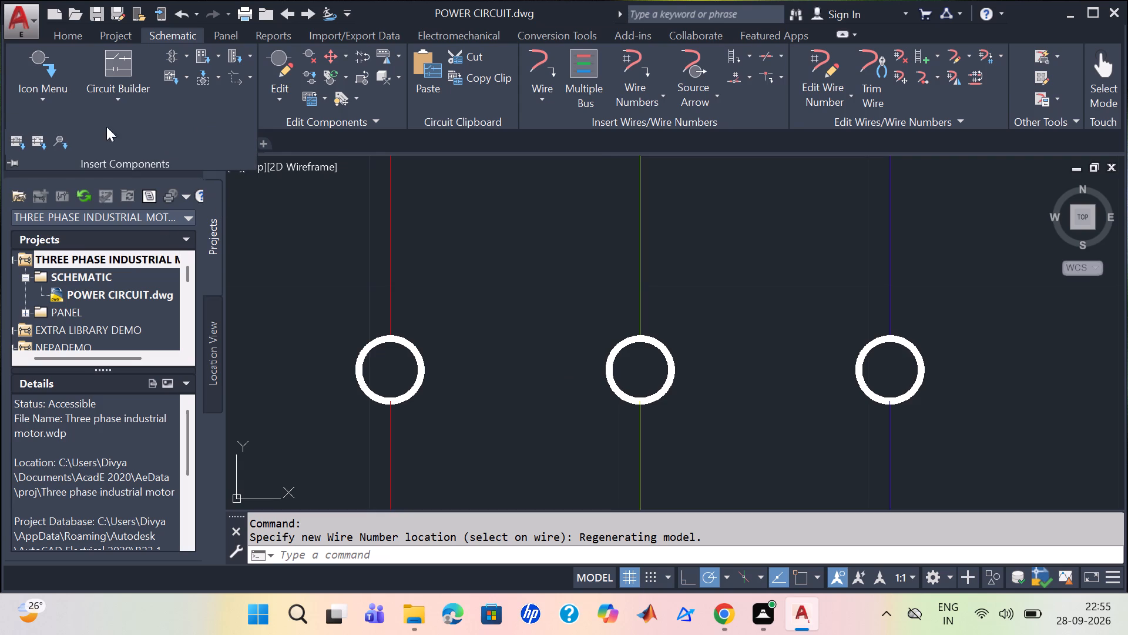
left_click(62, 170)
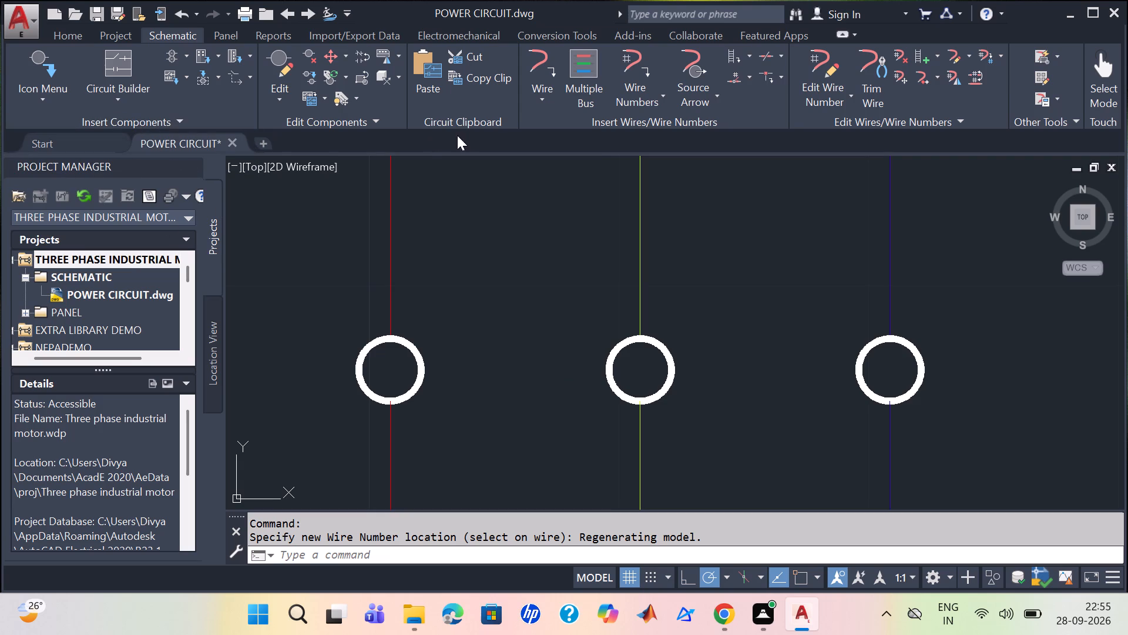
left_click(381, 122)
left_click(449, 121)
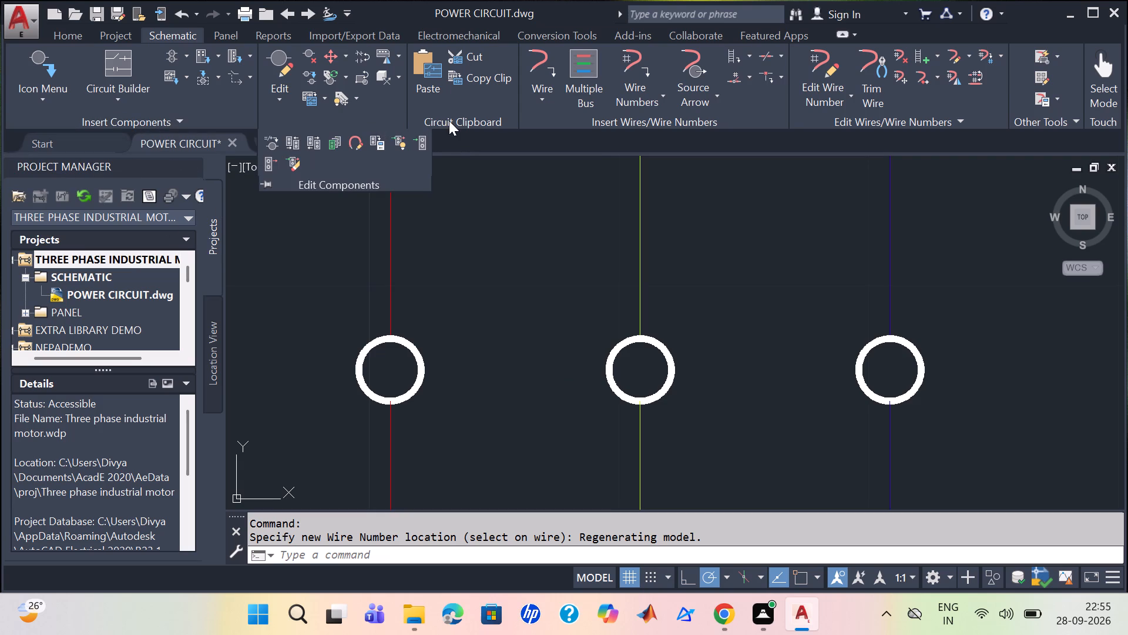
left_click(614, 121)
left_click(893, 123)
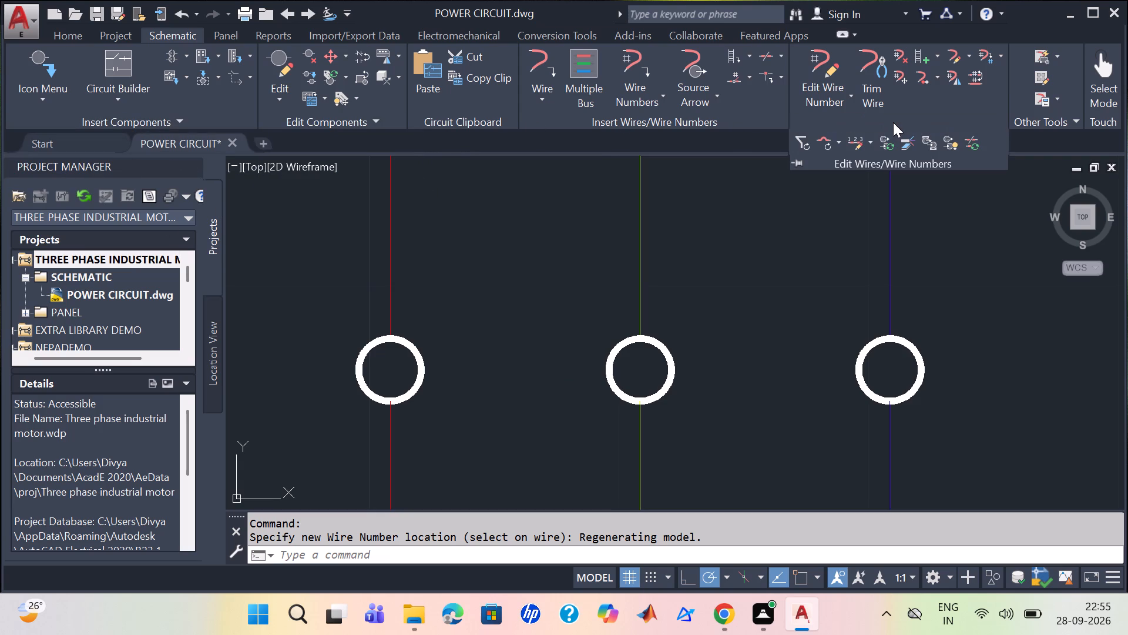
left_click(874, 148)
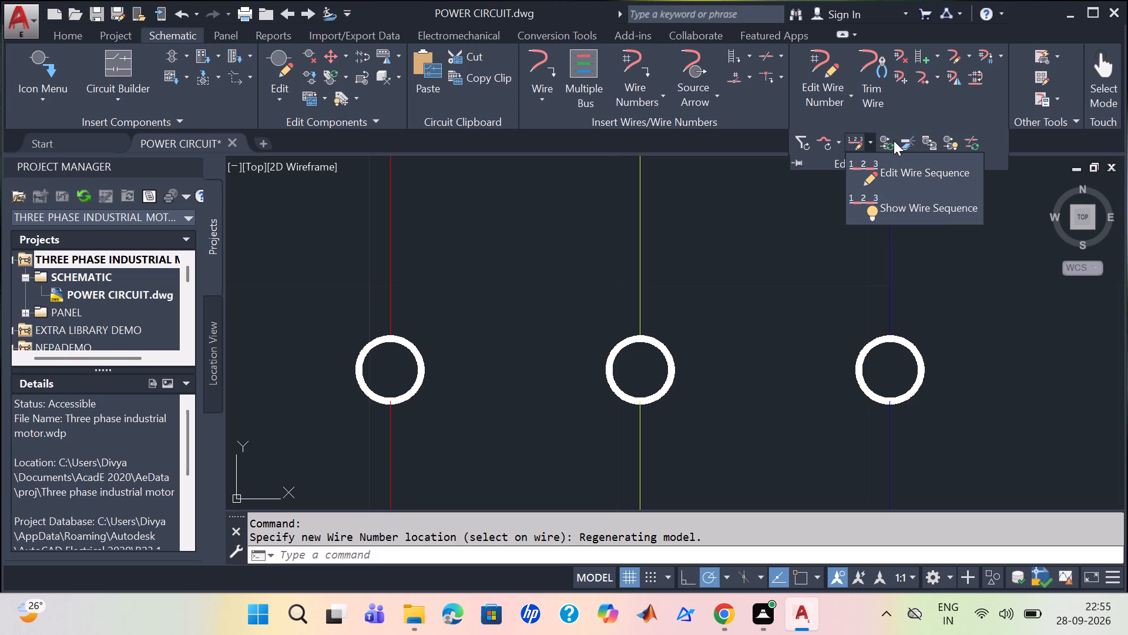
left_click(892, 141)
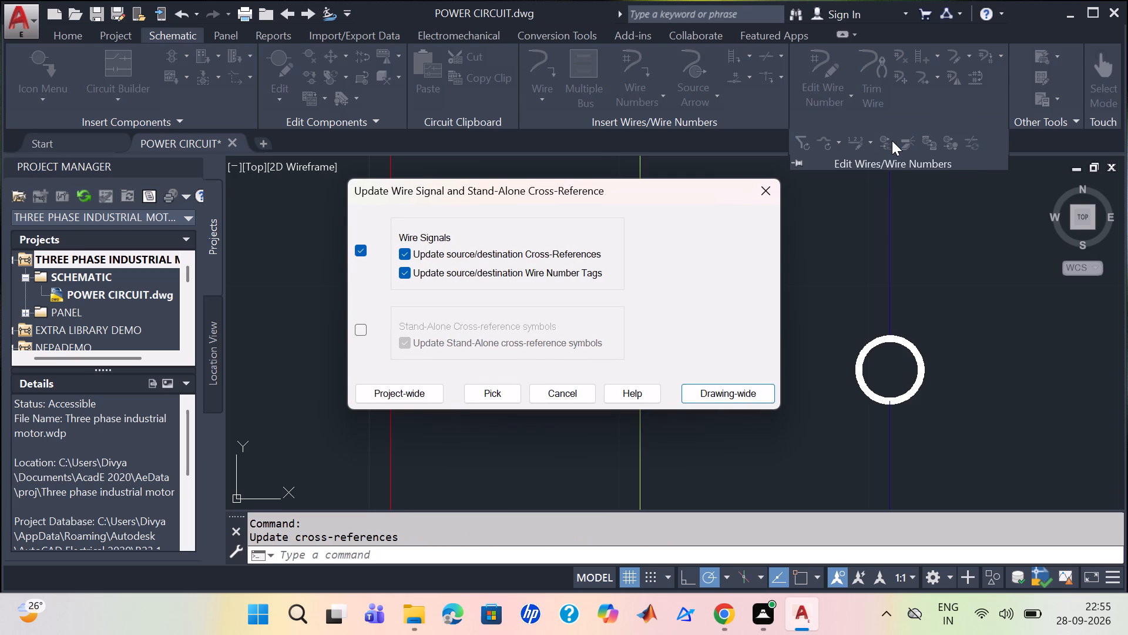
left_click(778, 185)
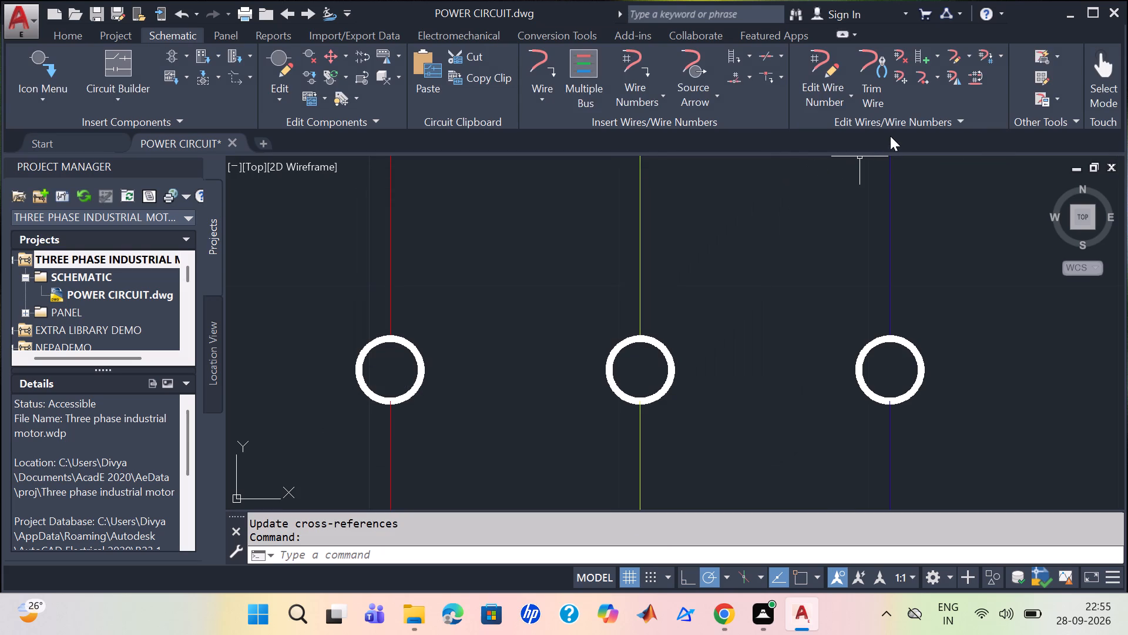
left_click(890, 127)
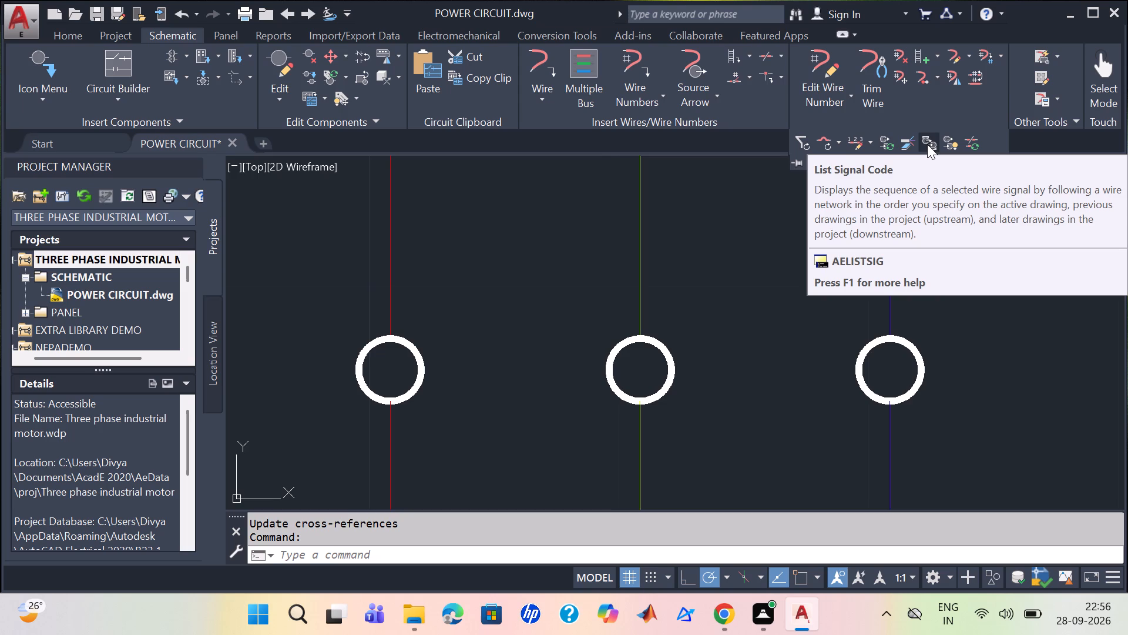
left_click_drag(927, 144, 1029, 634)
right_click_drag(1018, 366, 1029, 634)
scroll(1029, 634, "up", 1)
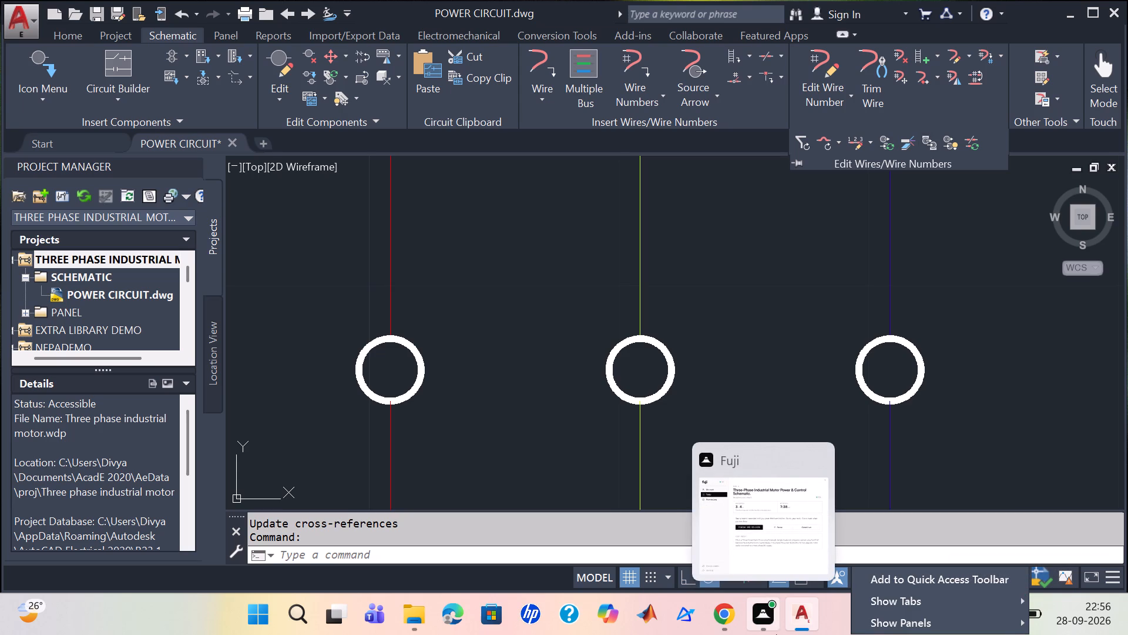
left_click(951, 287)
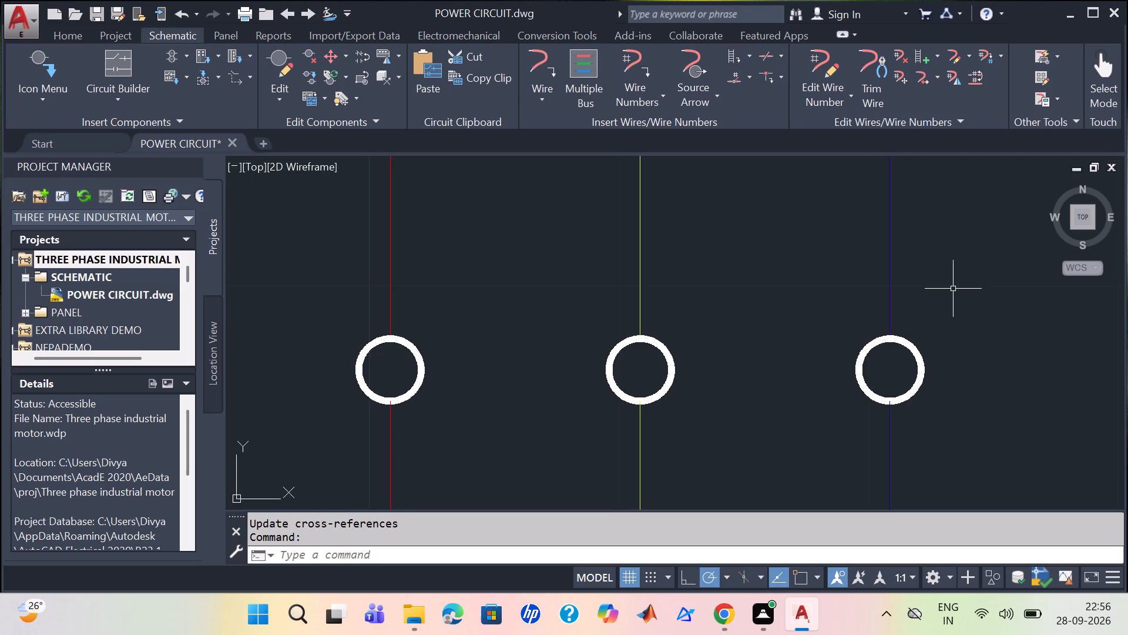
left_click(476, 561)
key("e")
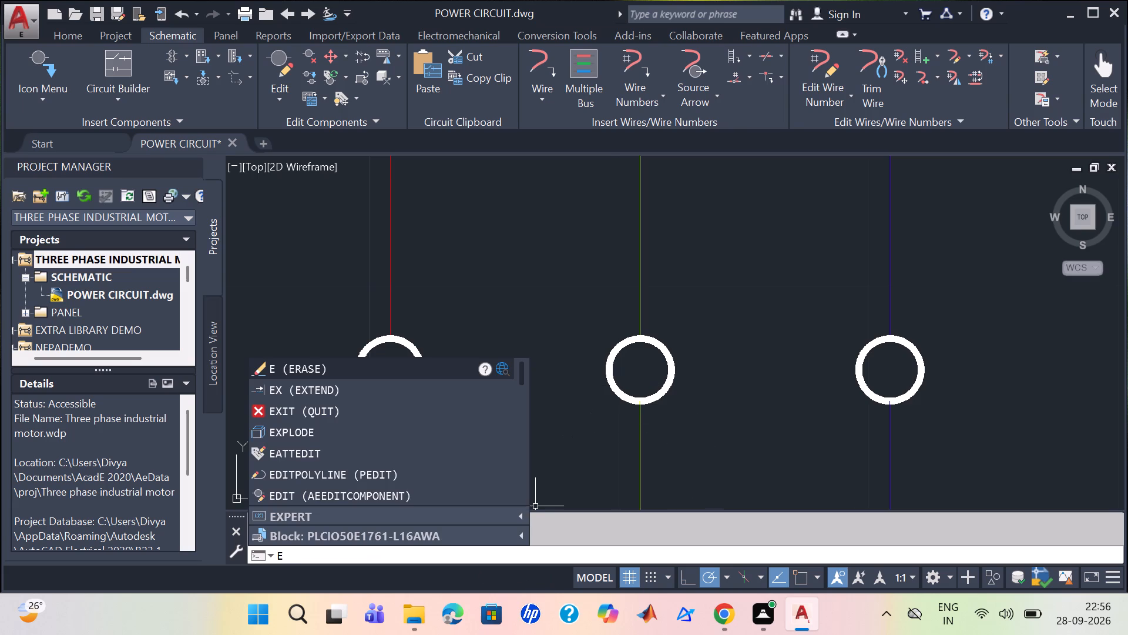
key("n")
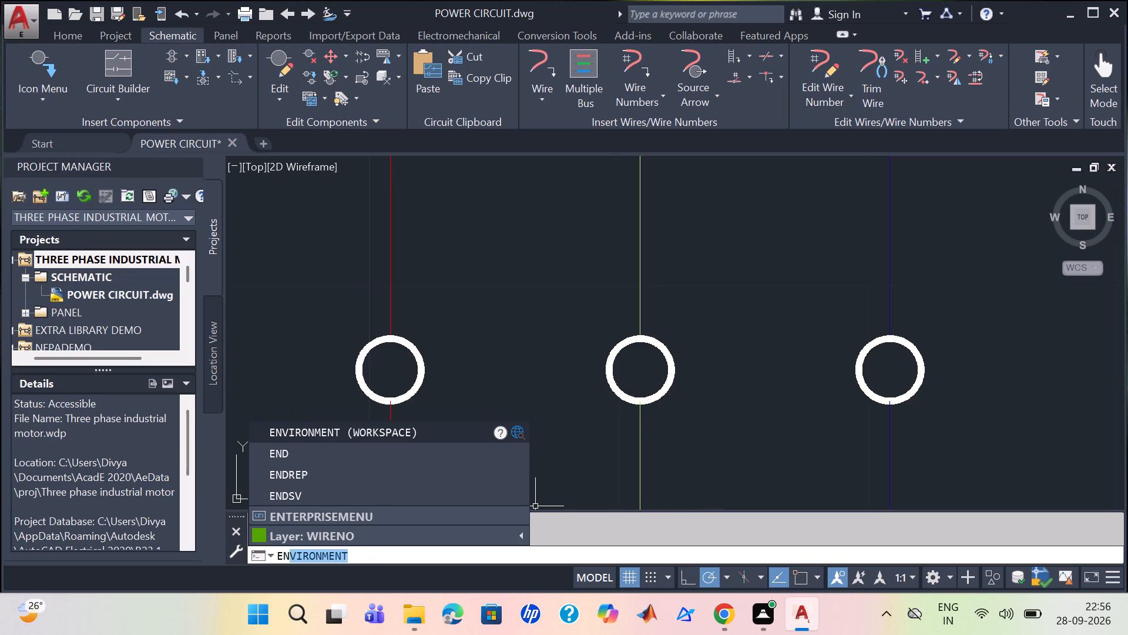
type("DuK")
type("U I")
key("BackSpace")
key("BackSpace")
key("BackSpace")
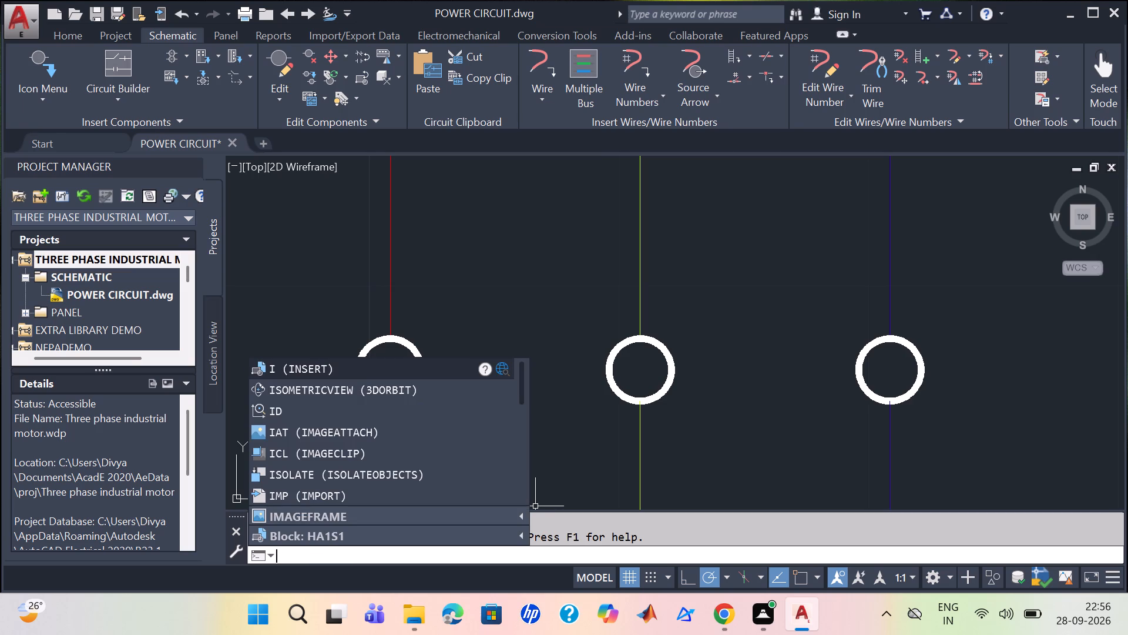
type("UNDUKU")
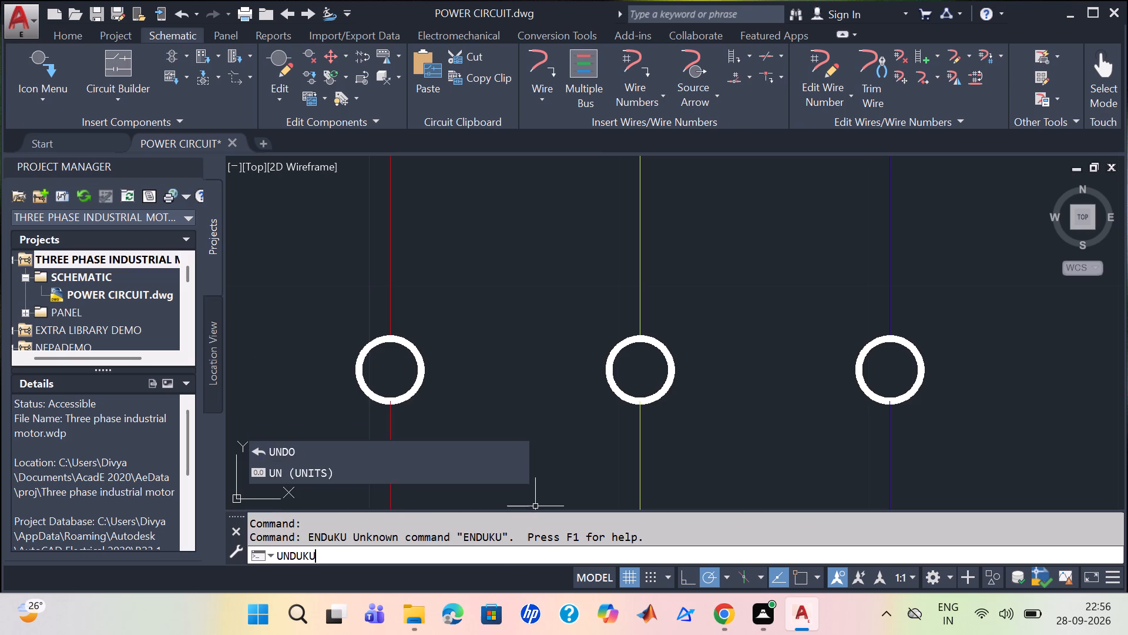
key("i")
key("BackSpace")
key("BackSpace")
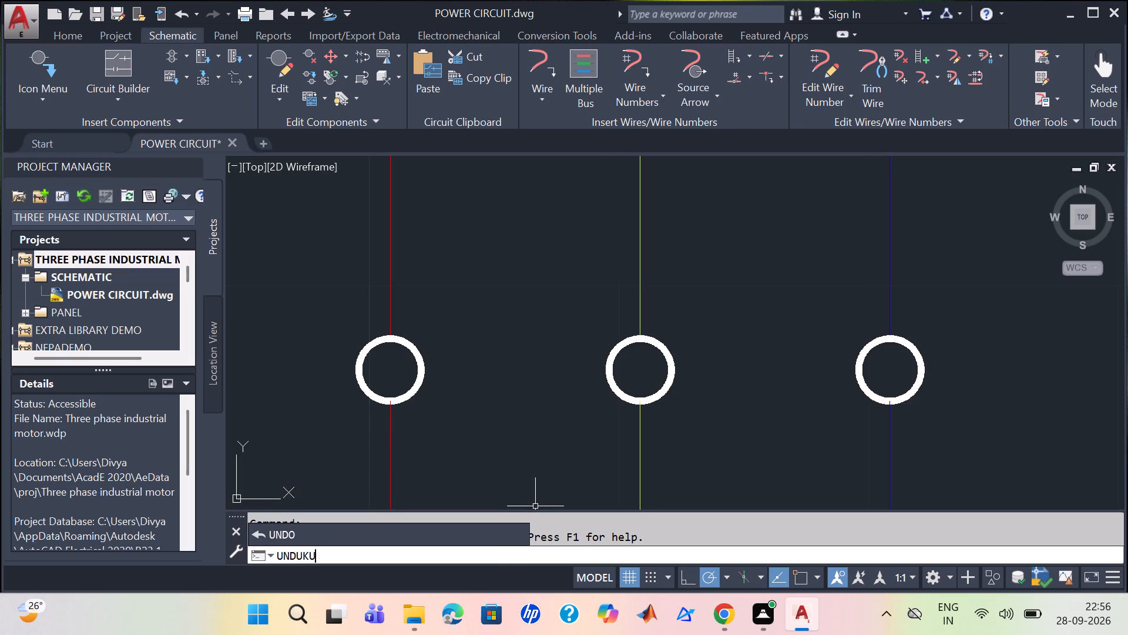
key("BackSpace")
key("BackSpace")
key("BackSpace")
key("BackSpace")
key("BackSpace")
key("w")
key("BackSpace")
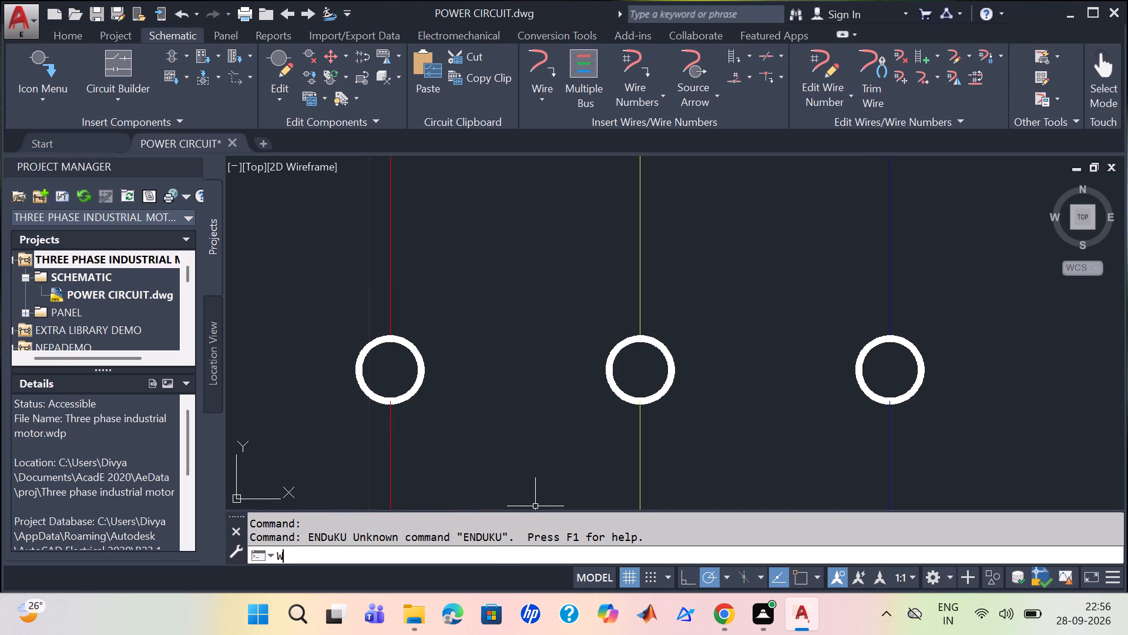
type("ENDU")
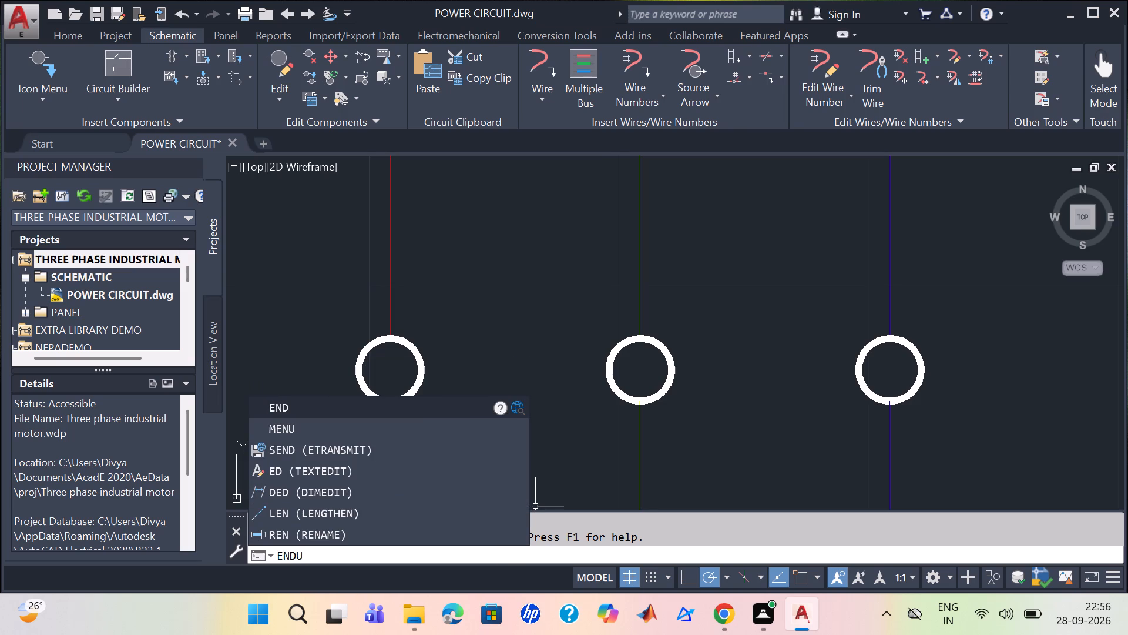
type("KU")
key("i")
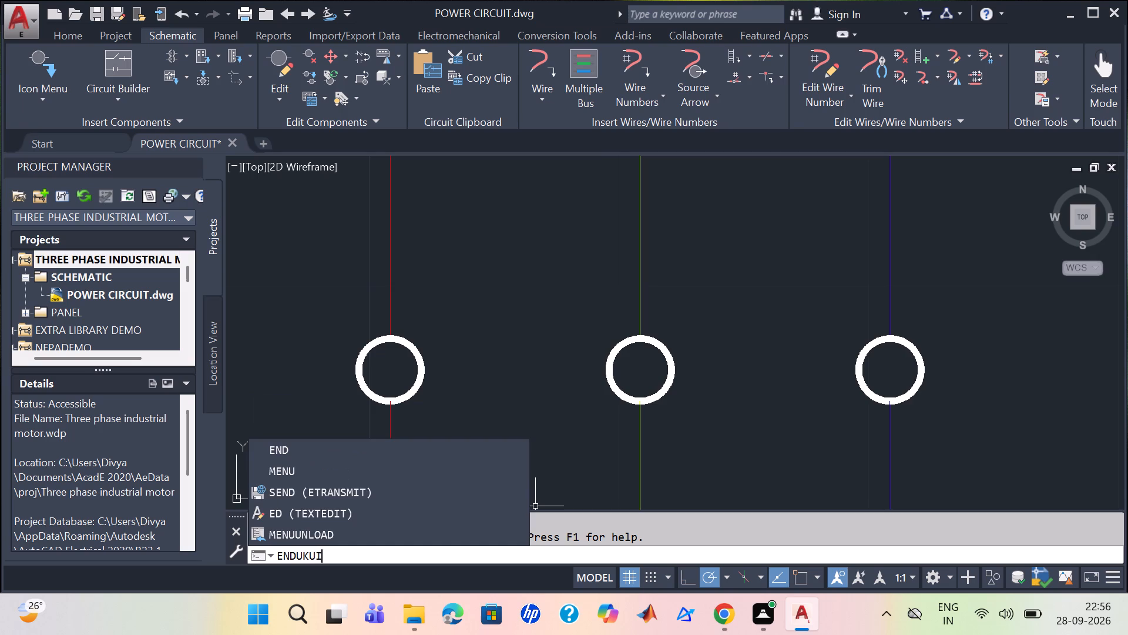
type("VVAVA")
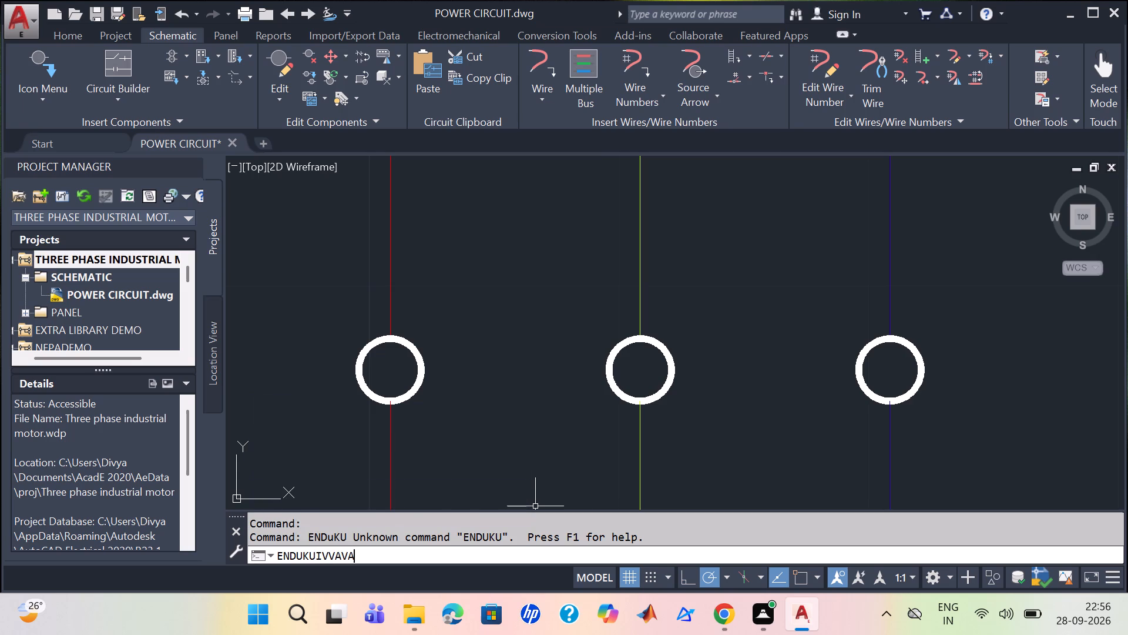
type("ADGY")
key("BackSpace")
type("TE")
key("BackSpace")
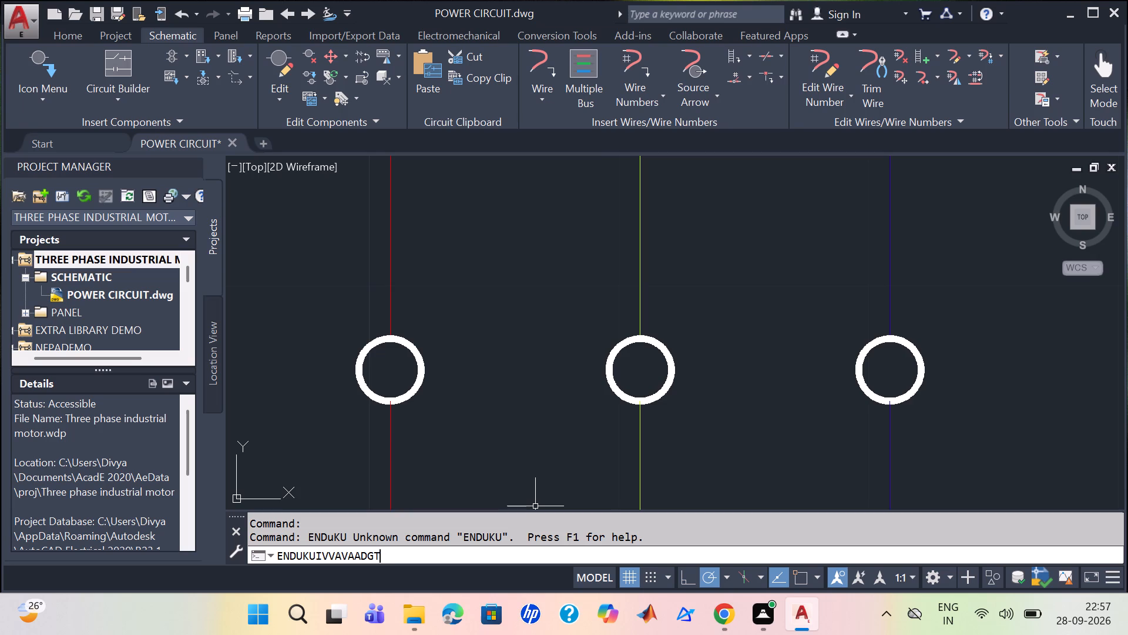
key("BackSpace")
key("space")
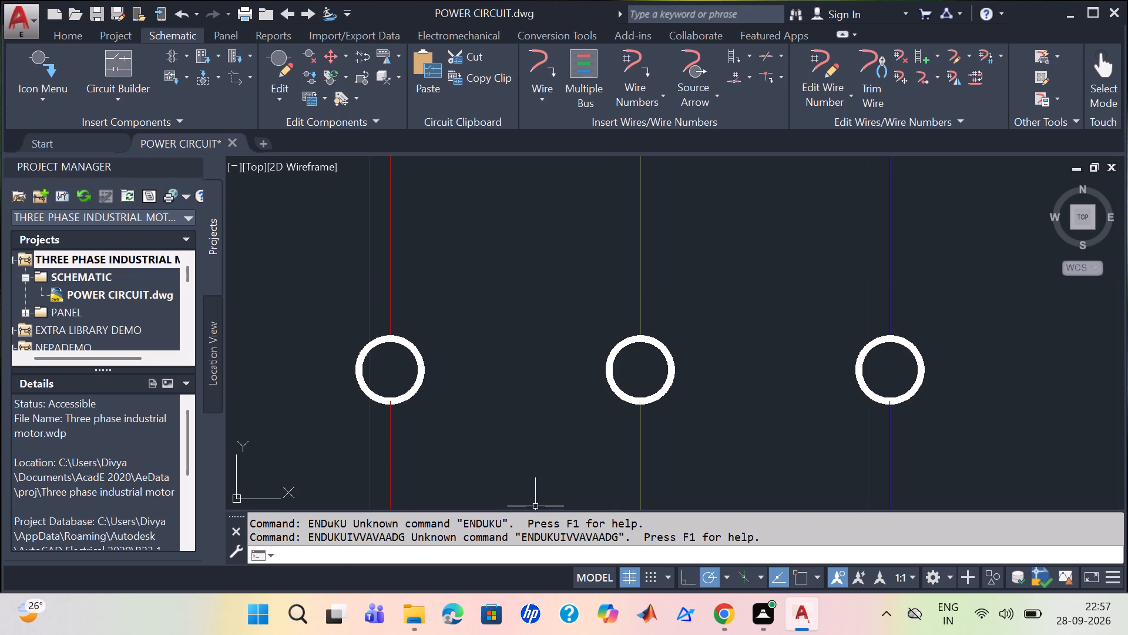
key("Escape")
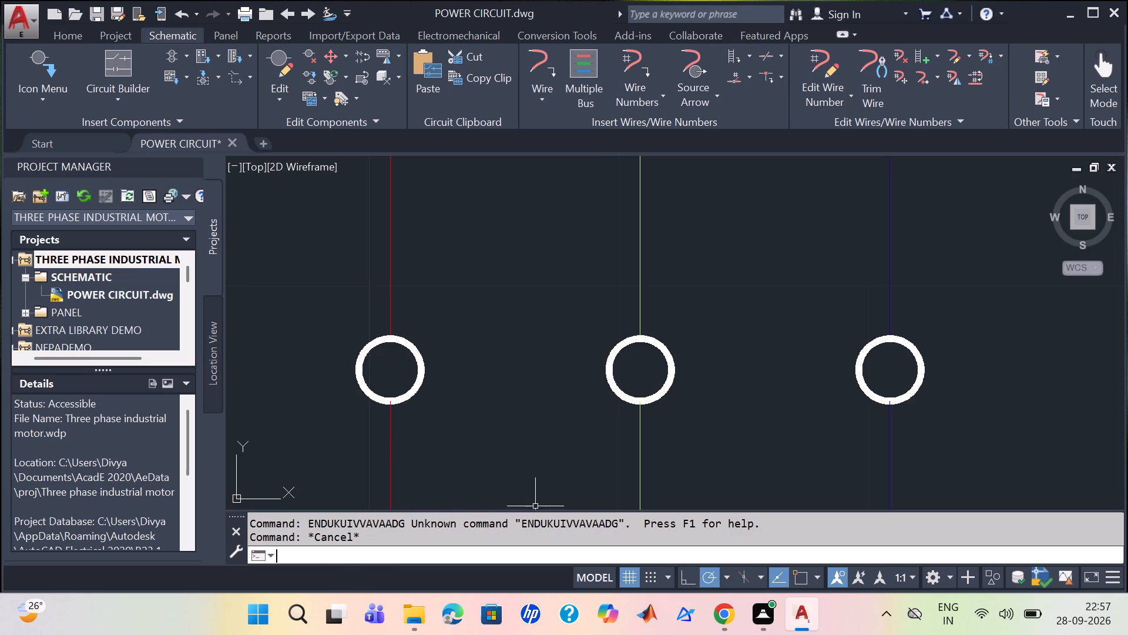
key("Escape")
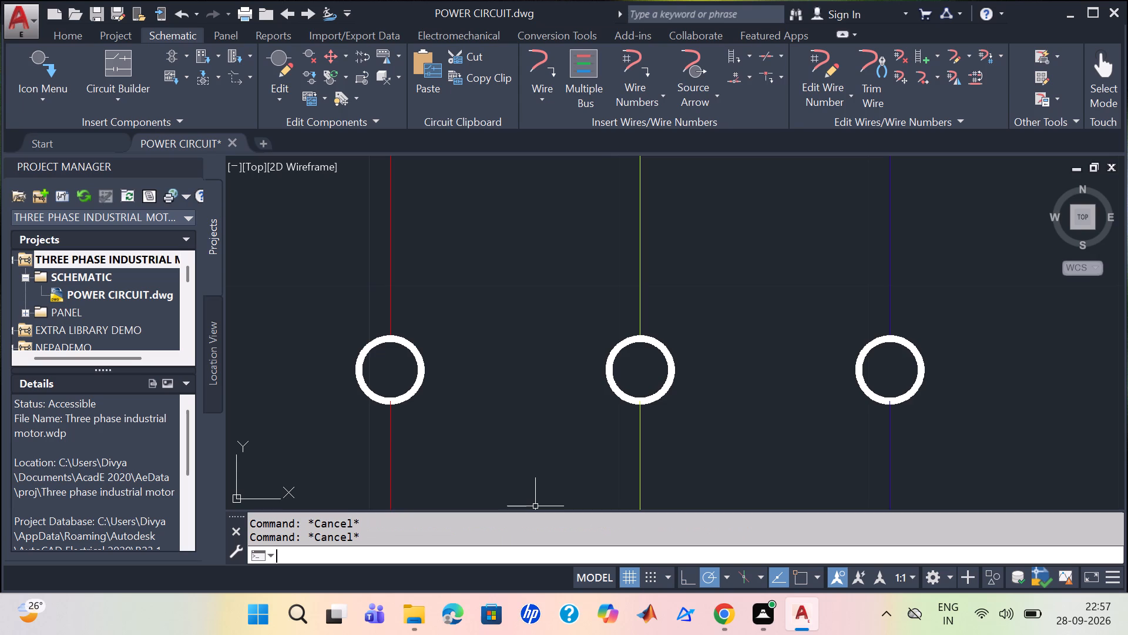
Examine the middle three-phase branch from the X7 terminals down through the X17 terminals to machine motor MA1.
scroll(684, 365, "down", 4)
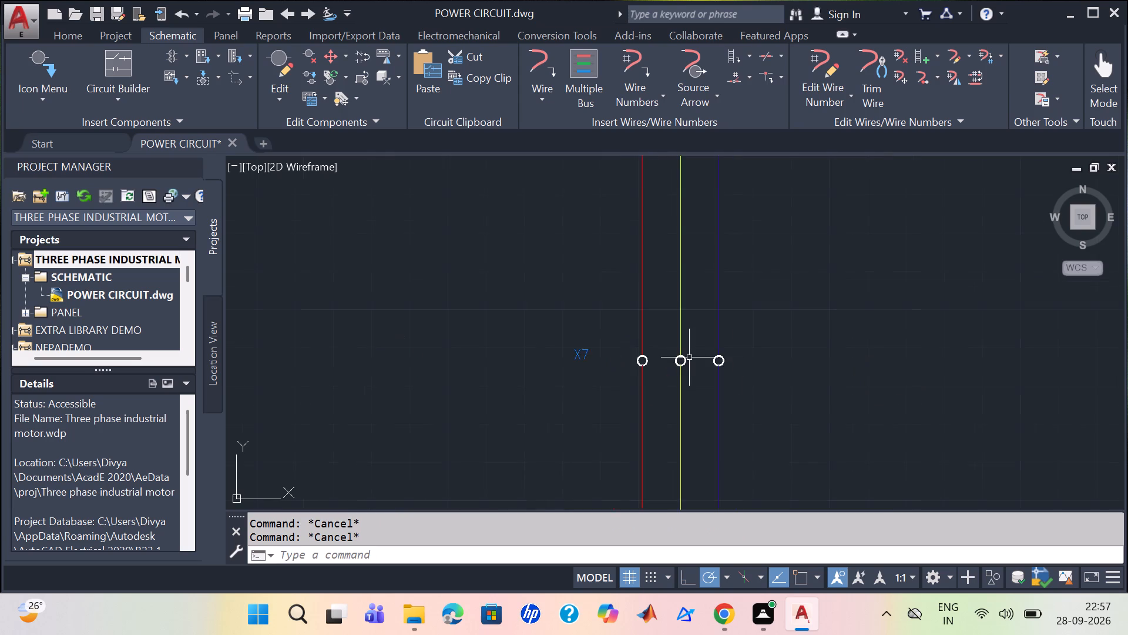
scroll(689, 357, "down", 7)
scroll(698, 357, "up", 3)
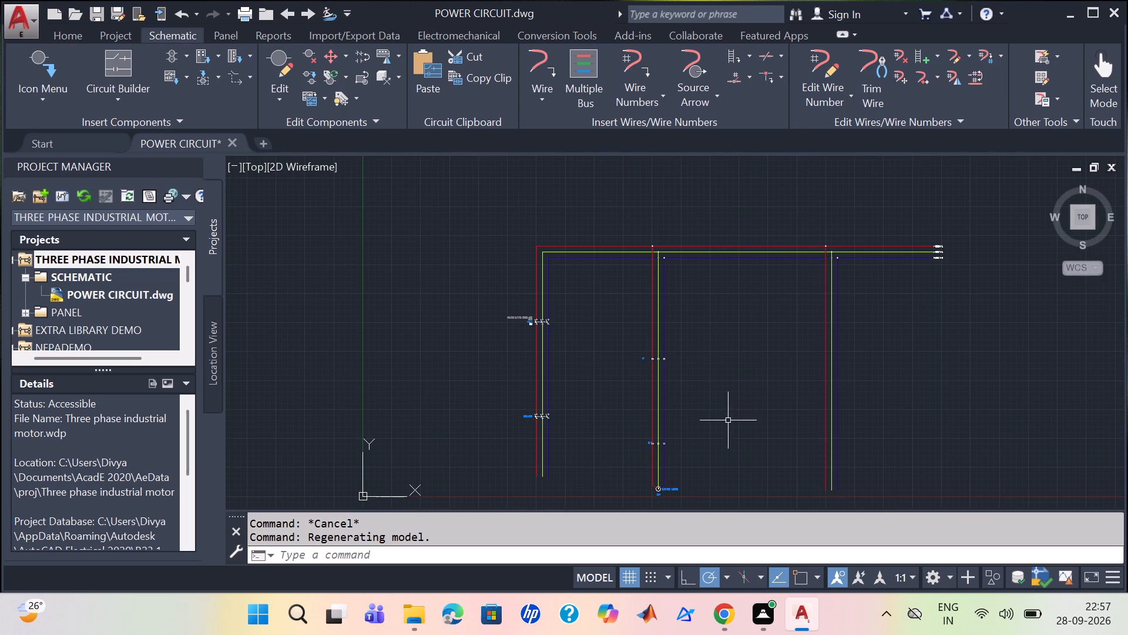
scroll(733, 464, "up", 1)
scroll(718, 378, "down", 1)
middle_click_drag(718, 378, 711, 362)
scroll(709, 341, "up", 1)
middle_click_drag(690, 429, 680, 62)
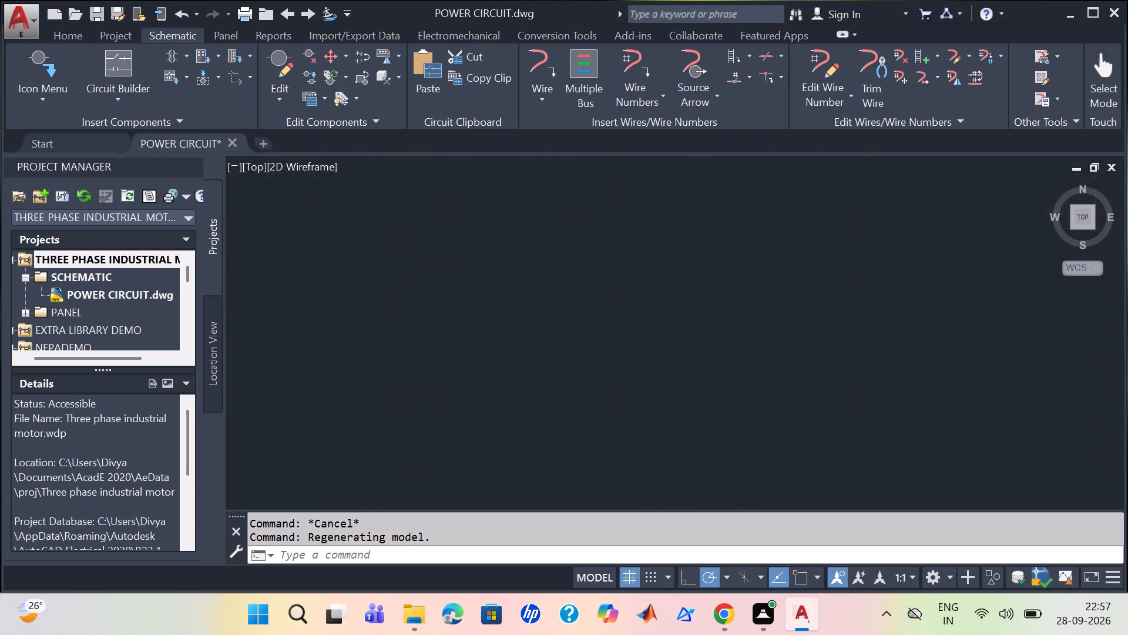
middle_click_drag(680, 62, 710, 292)
scroll(608, 311, "up", 2)
scroll(728, 315, "up", 1)
scroll(729, 310, "down", 1)
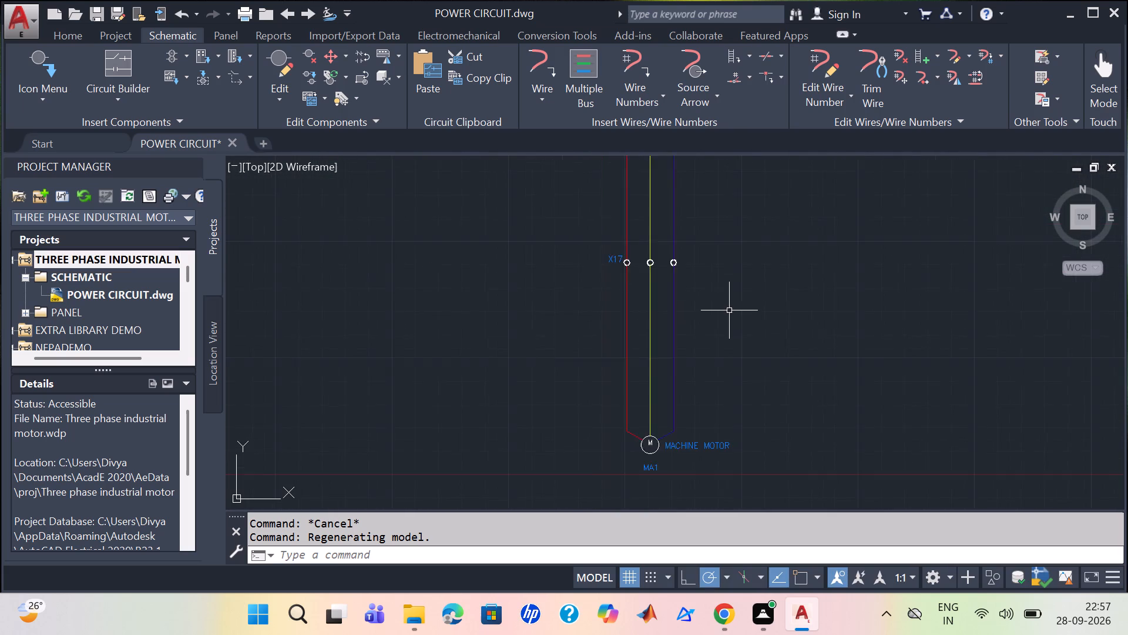
scroll(729, 310, "down", 1)
middle_click_drag(760, 333, 744, 247)
scroll(757, 325, "up", 1)
scroll(744, 247, "up", 2)
scroll(776, 239, "down", 2)
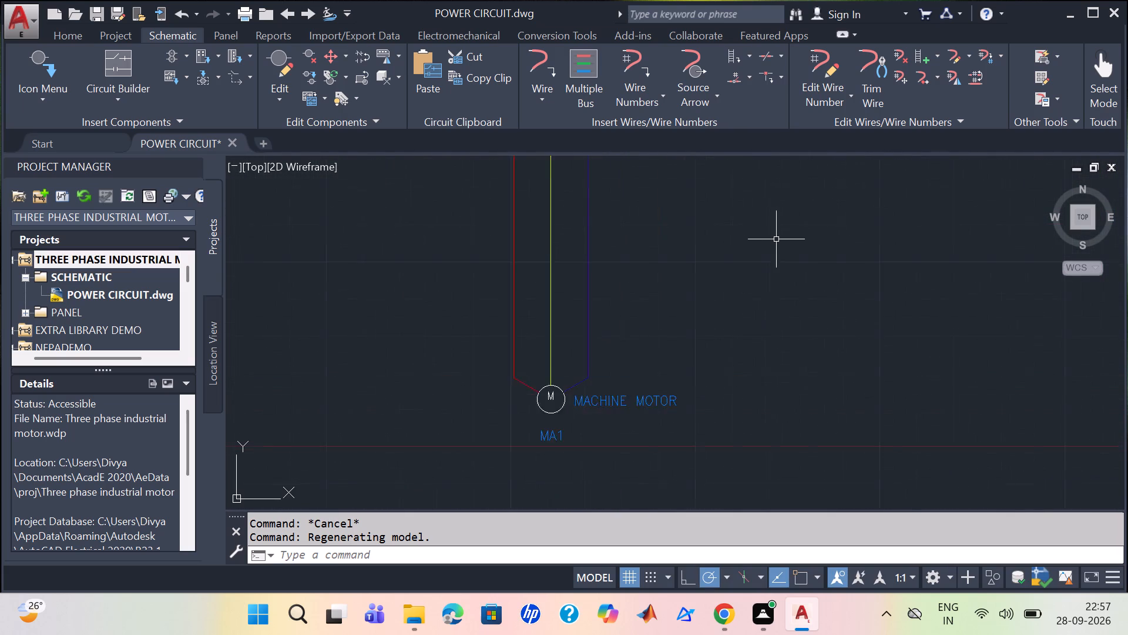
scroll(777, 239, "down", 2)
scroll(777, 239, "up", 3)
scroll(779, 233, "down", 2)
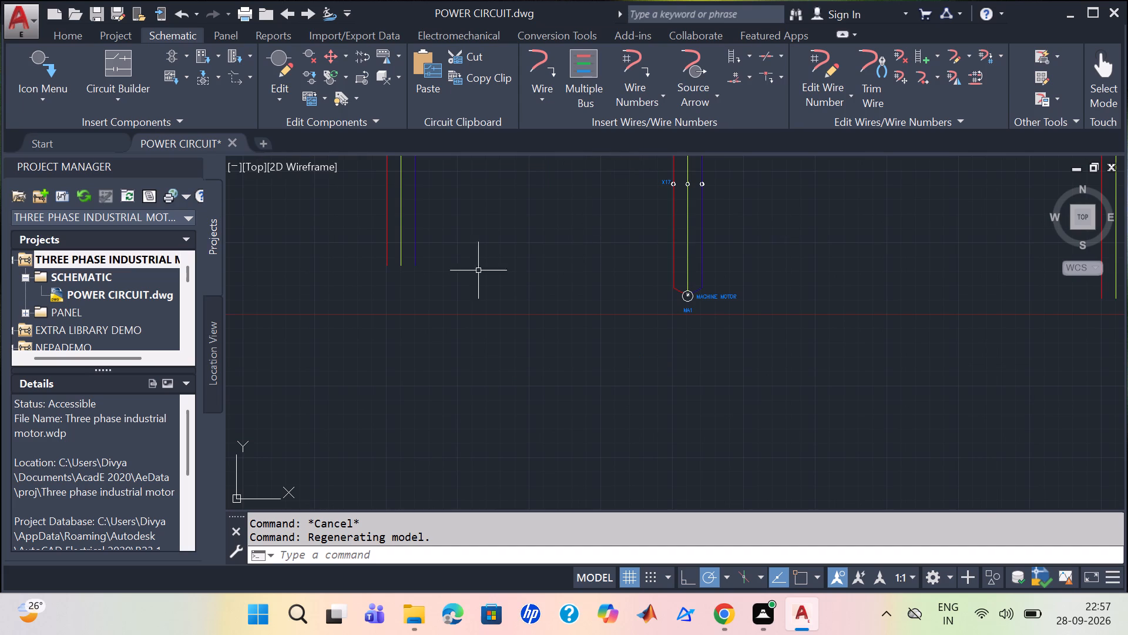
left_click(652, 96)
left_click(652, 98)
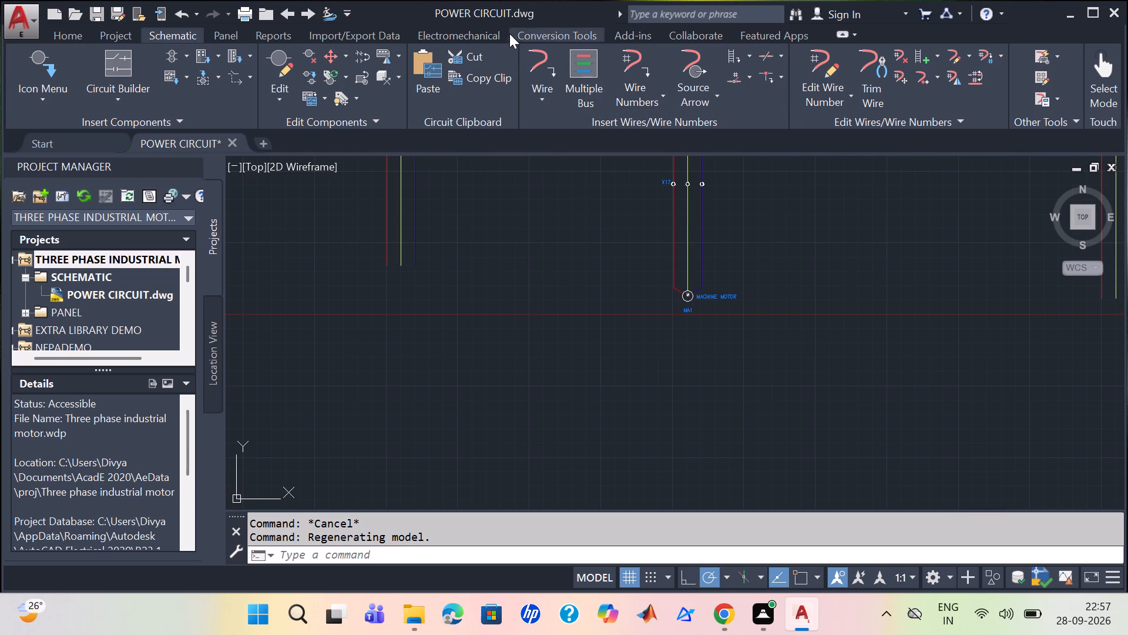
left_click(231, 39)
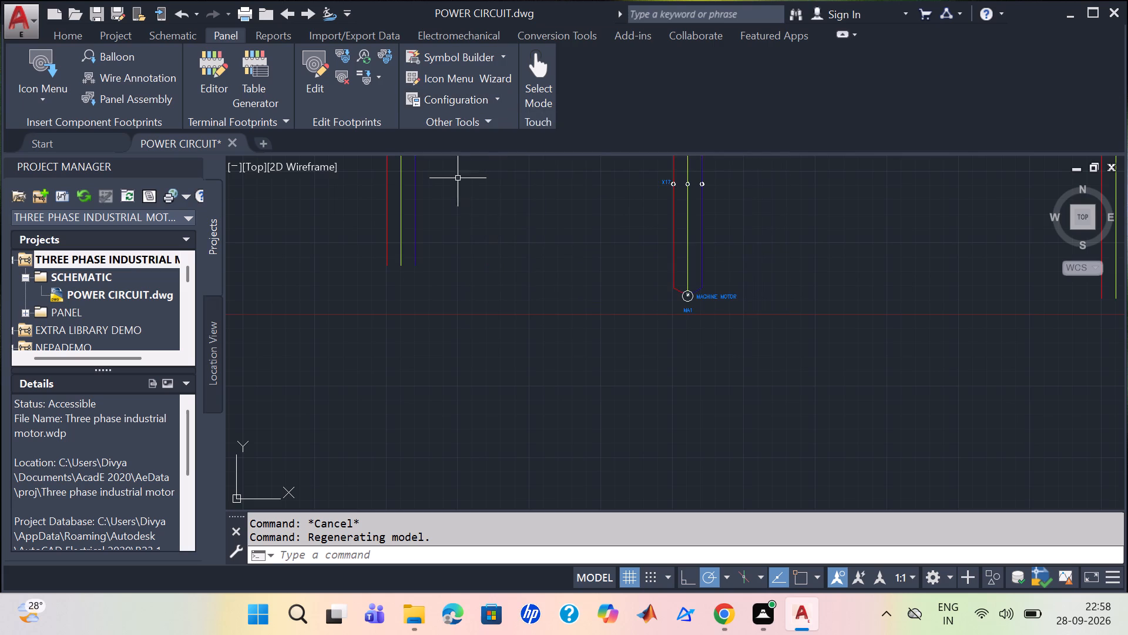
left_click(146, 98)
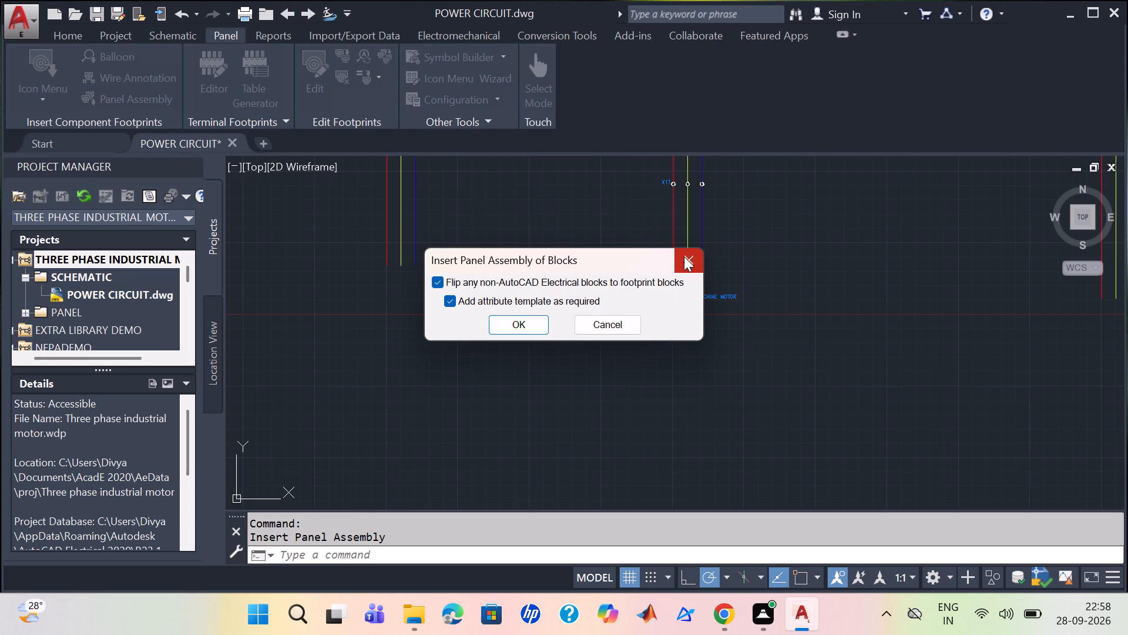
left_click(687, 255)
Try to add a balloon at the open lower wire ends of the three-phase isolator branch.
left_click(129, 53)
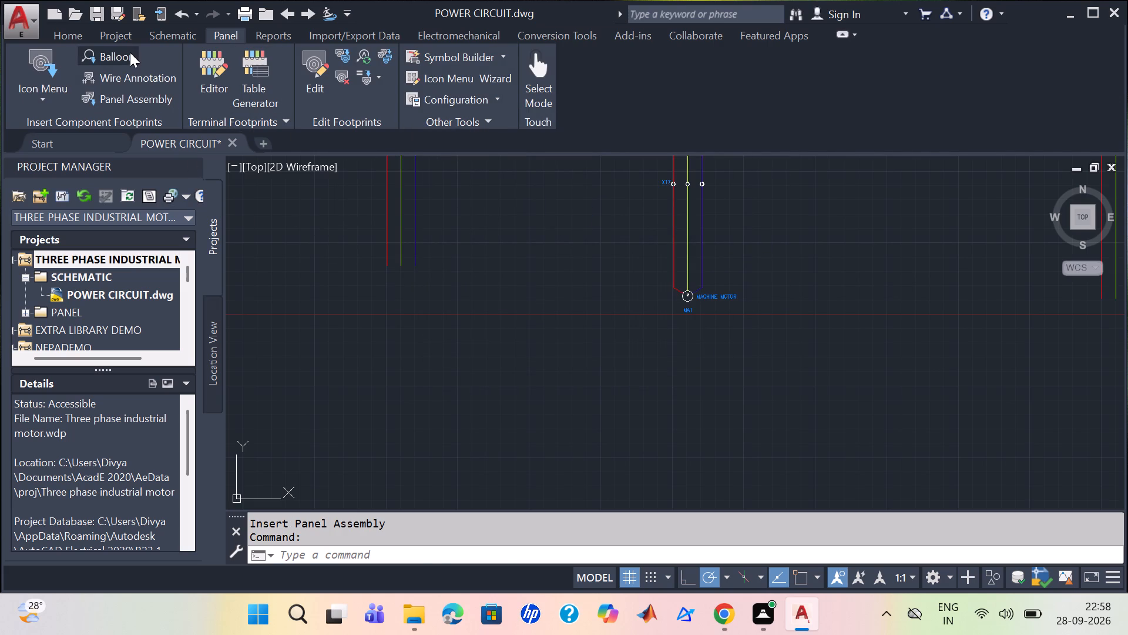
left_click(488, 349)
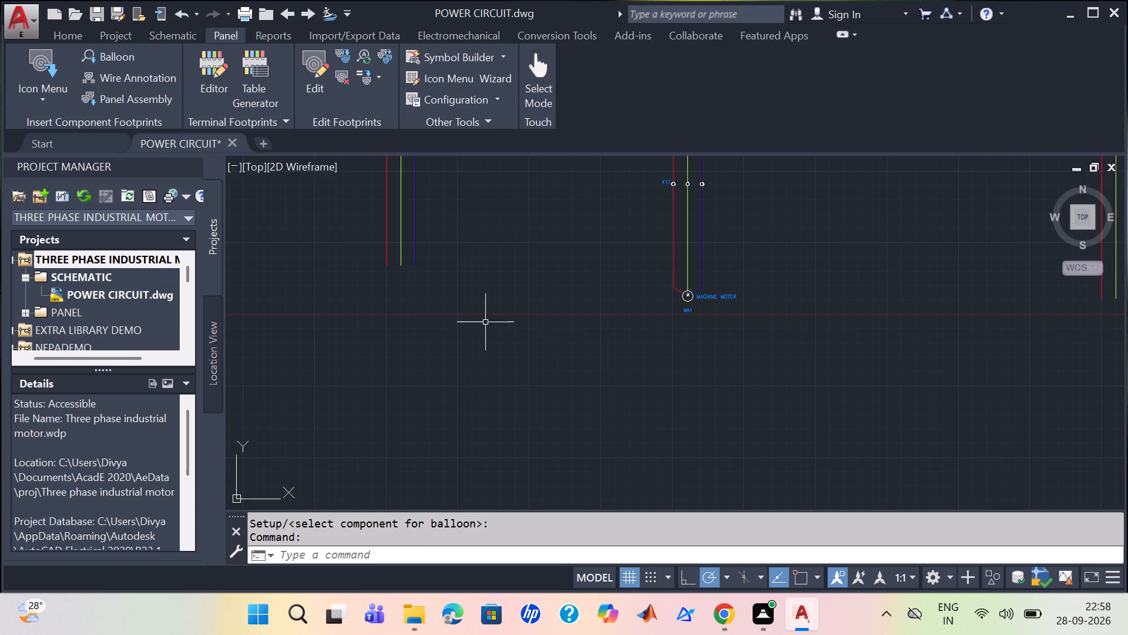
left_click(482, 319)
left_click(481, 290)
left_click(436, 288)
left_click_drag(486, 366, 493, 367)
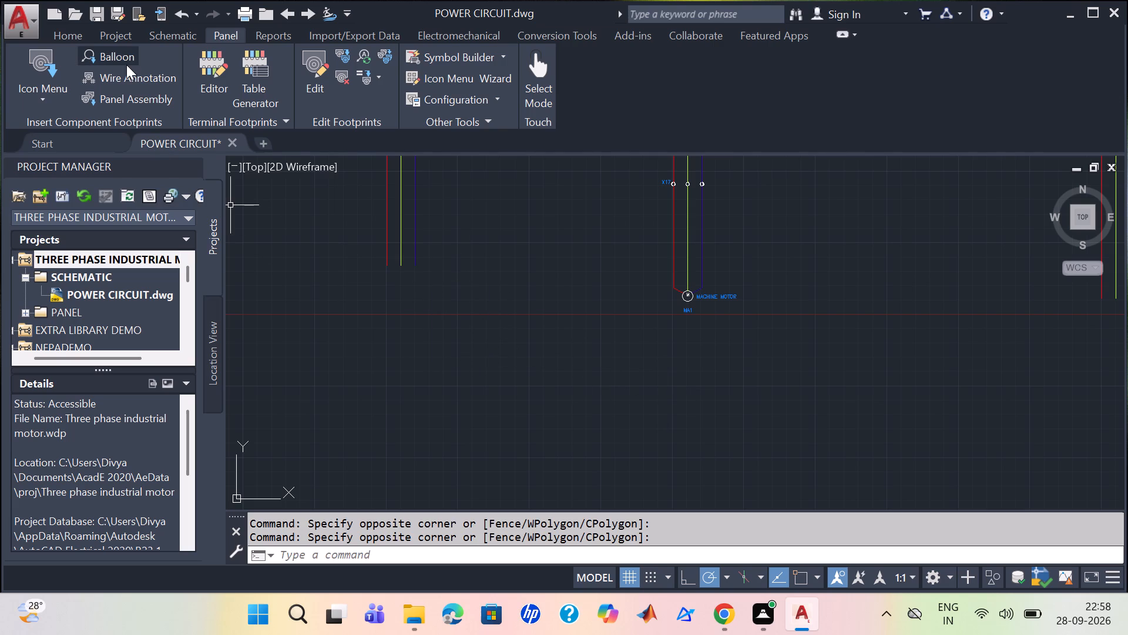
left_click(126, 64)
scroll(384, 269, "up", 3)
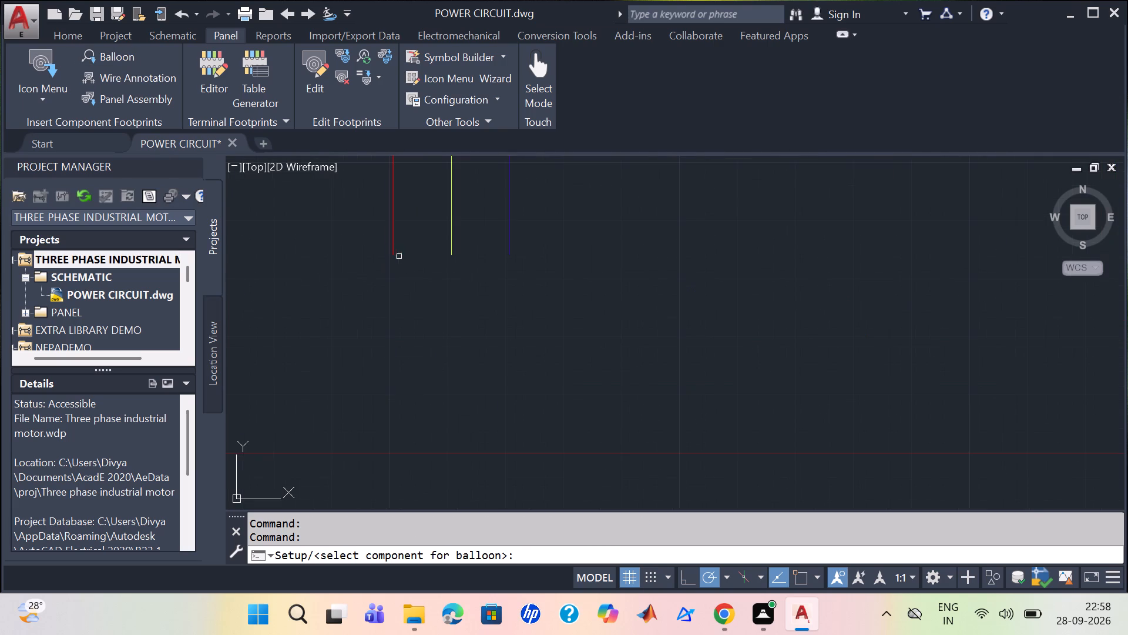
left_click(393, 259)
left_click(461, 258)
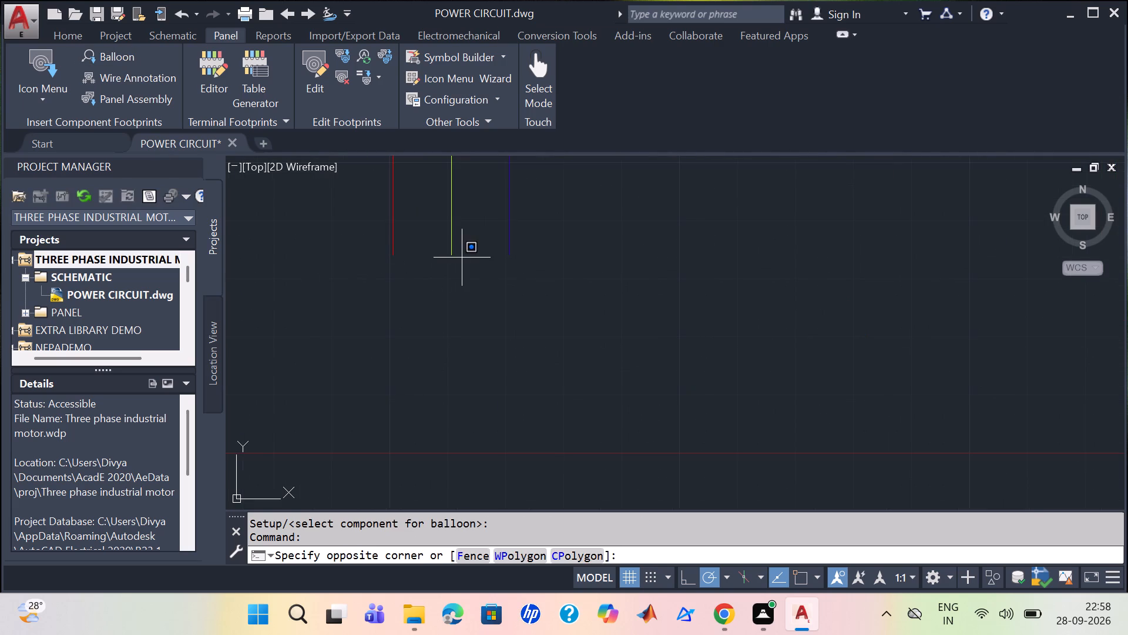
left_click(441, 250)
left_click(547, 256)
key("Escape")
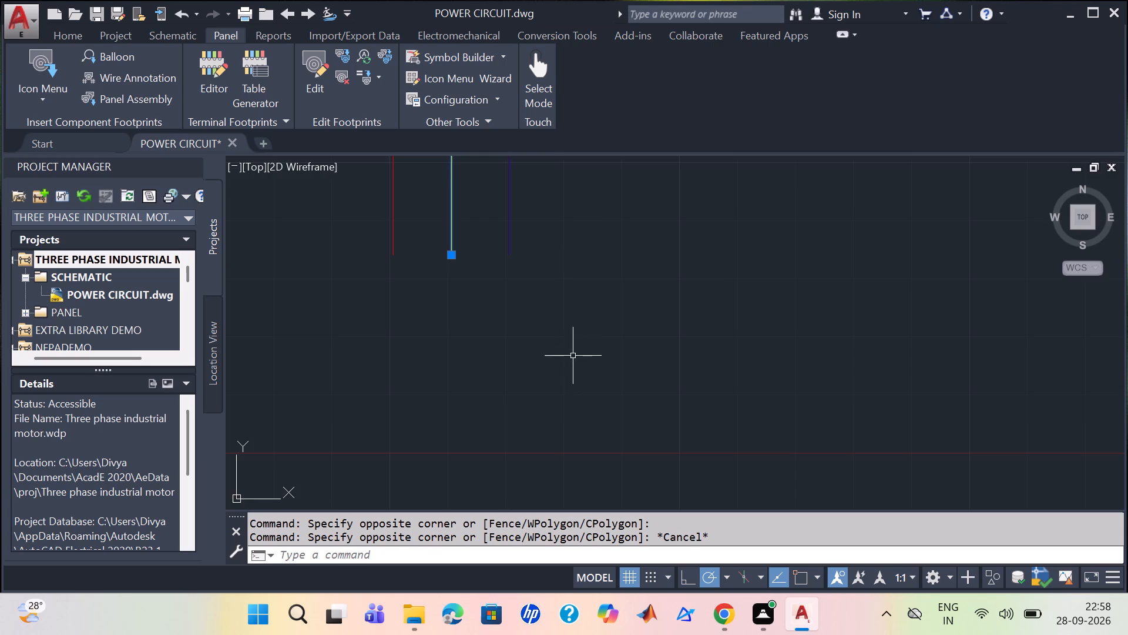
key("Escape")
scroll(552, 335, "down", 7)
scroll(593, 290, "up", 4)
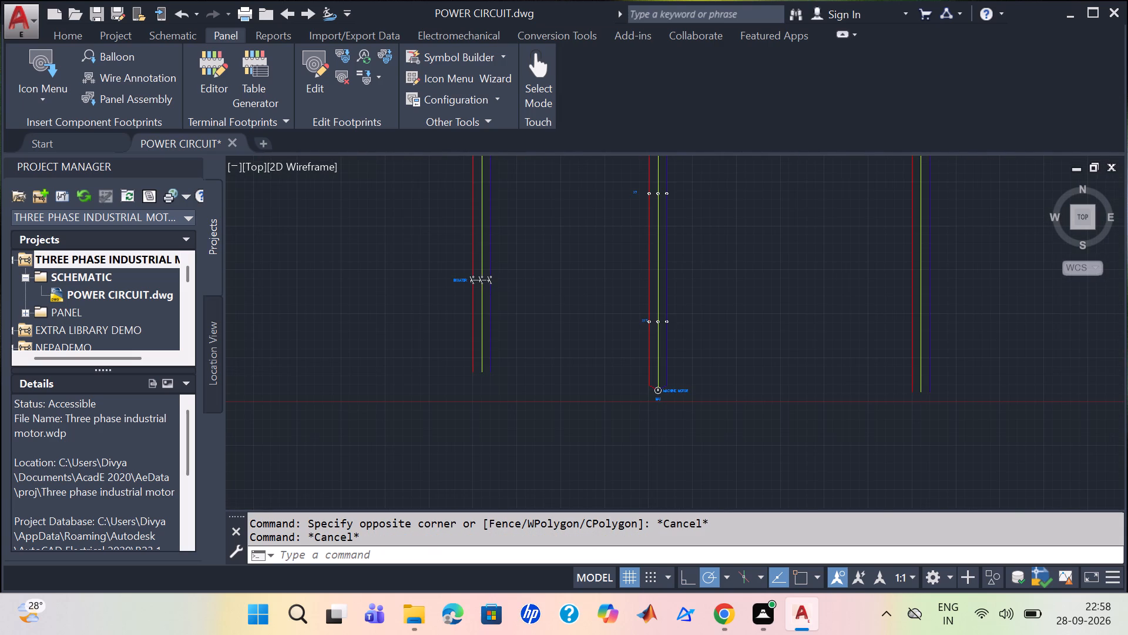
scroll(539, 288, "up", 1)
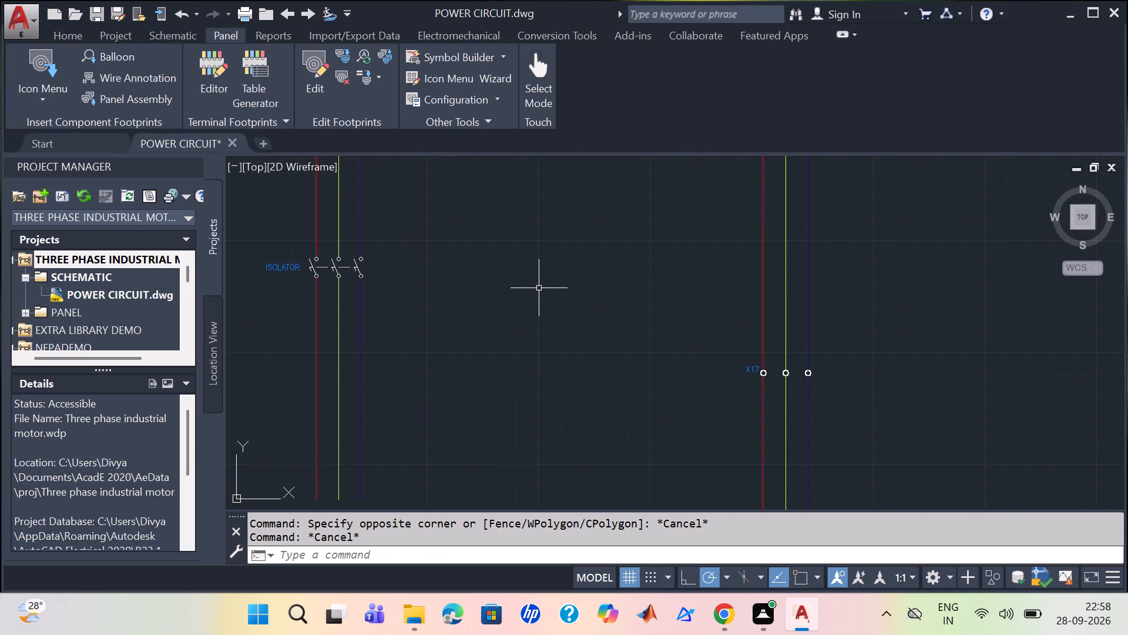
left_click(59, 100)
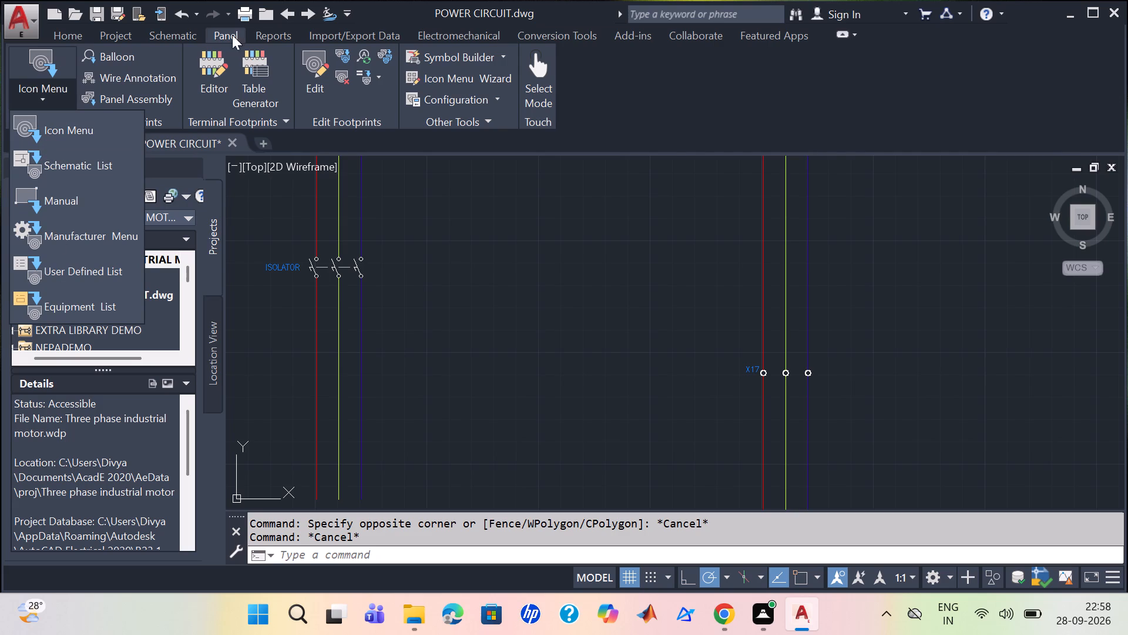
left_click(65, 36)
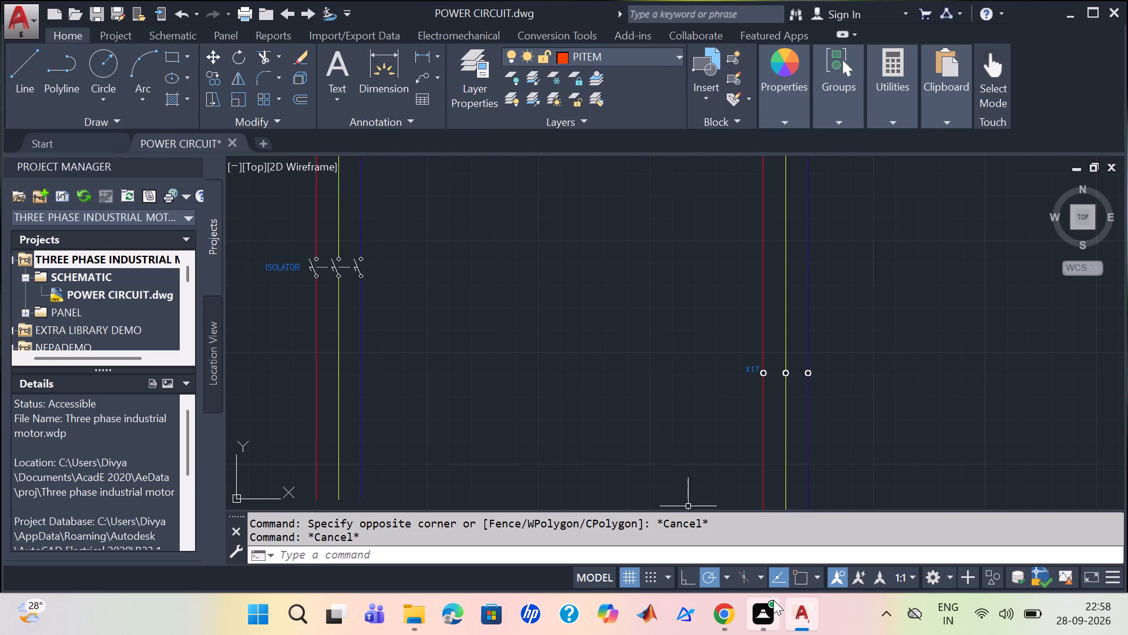
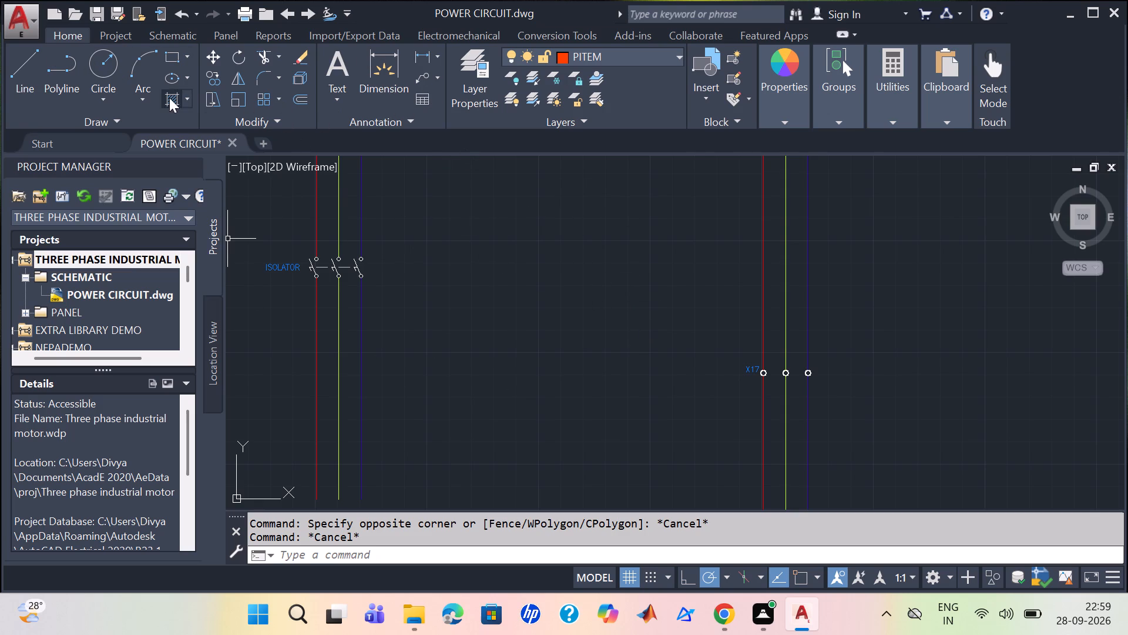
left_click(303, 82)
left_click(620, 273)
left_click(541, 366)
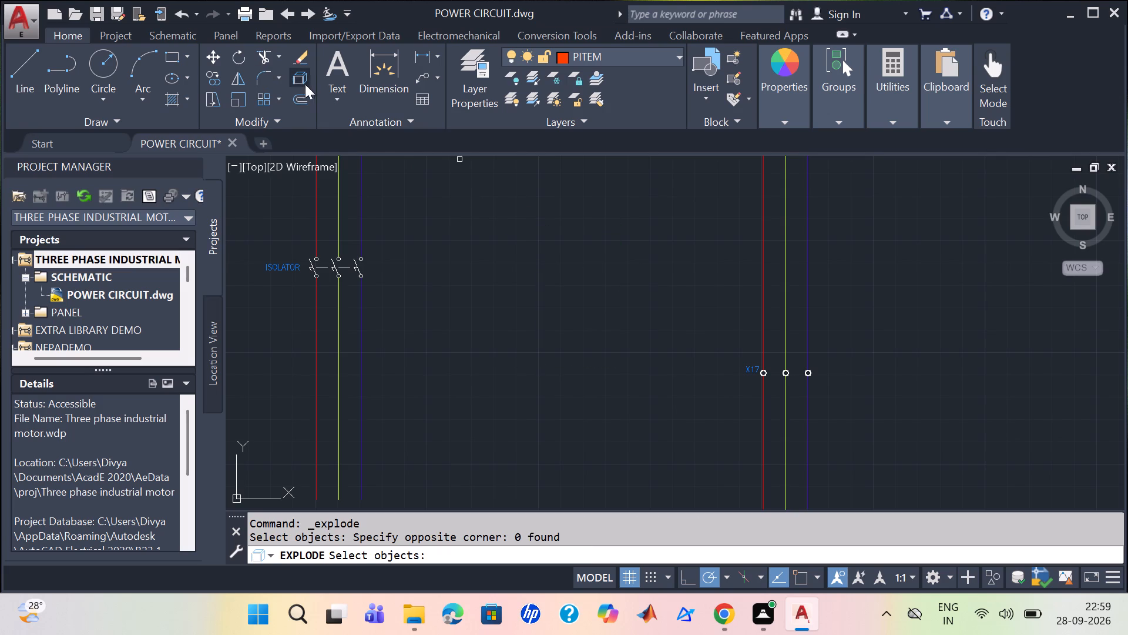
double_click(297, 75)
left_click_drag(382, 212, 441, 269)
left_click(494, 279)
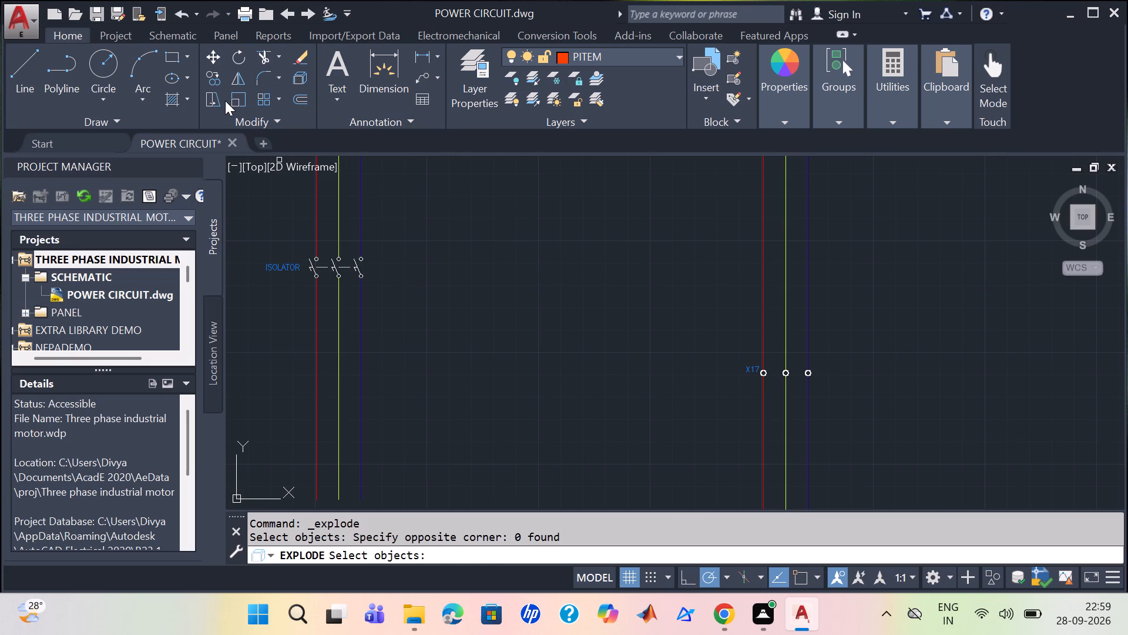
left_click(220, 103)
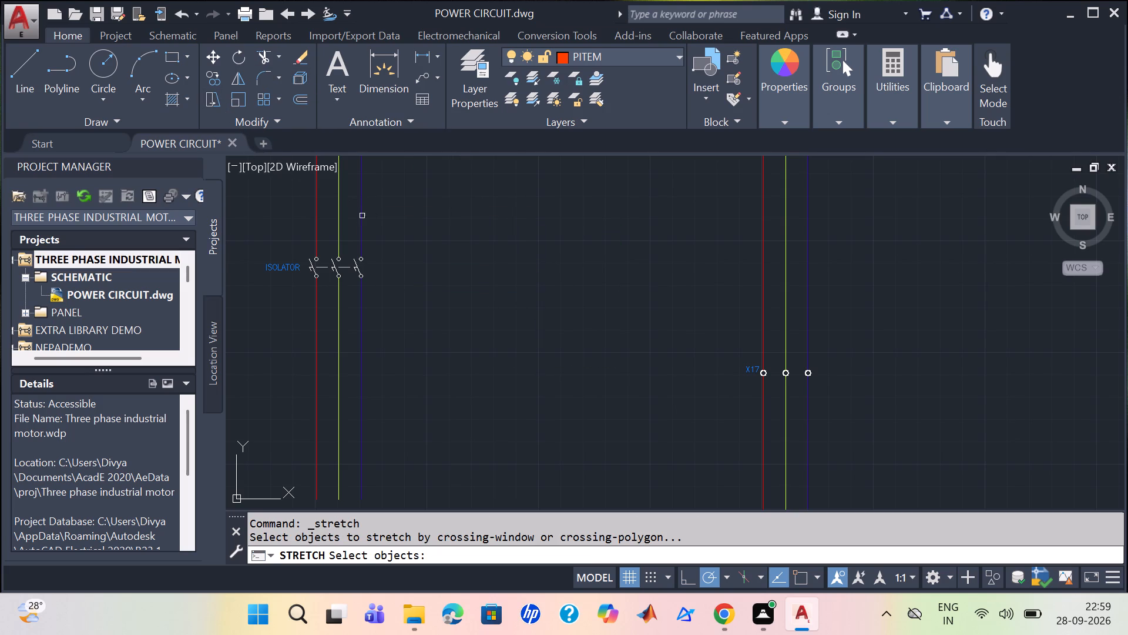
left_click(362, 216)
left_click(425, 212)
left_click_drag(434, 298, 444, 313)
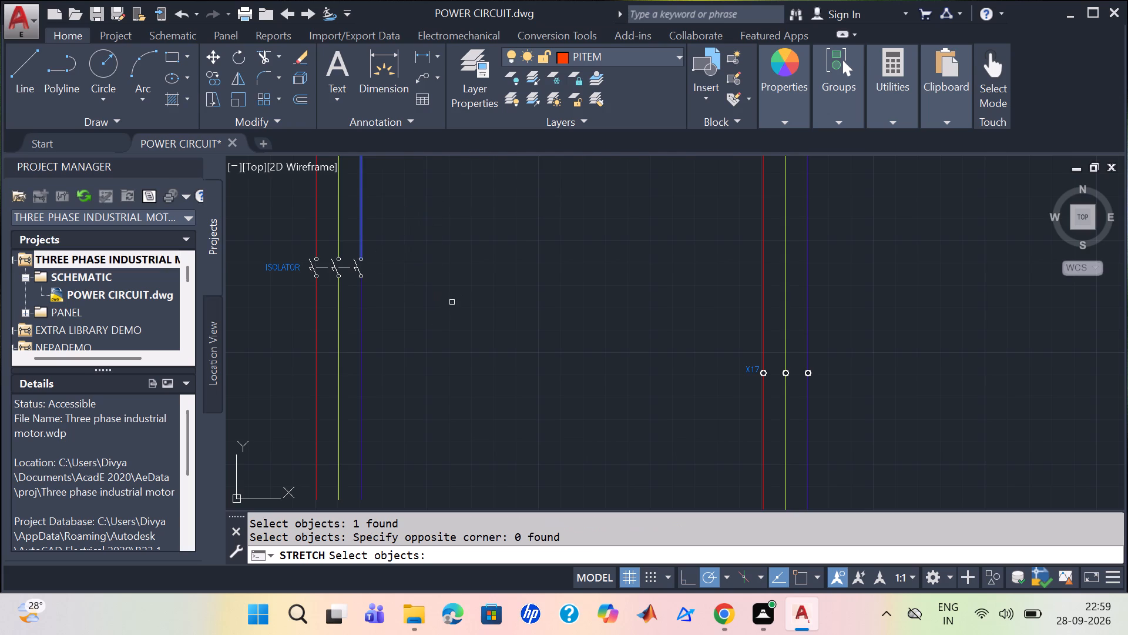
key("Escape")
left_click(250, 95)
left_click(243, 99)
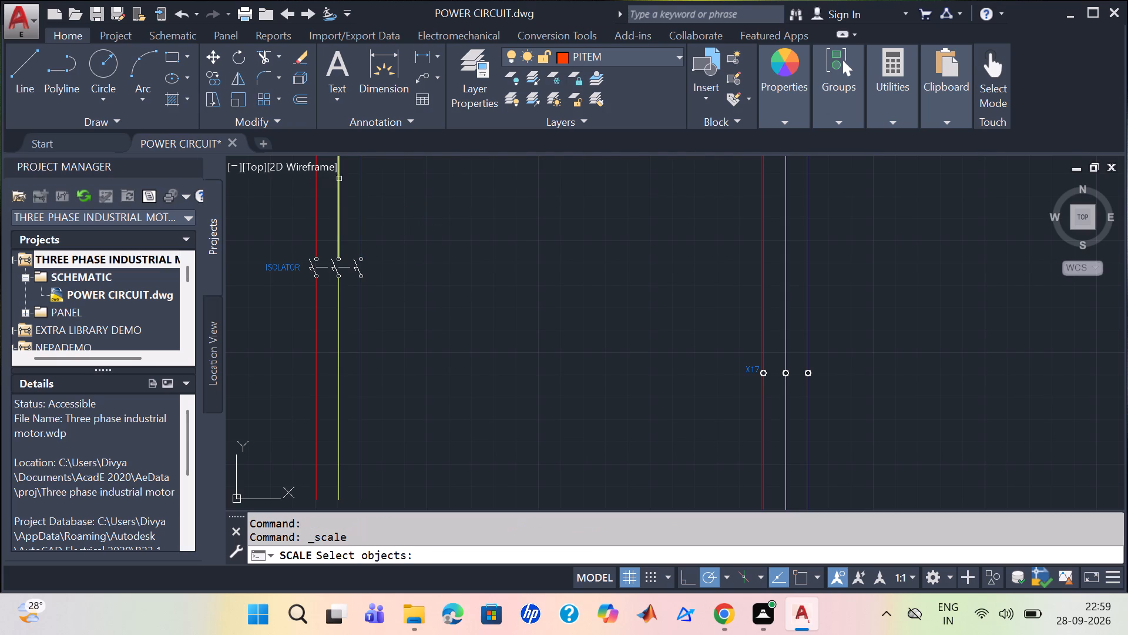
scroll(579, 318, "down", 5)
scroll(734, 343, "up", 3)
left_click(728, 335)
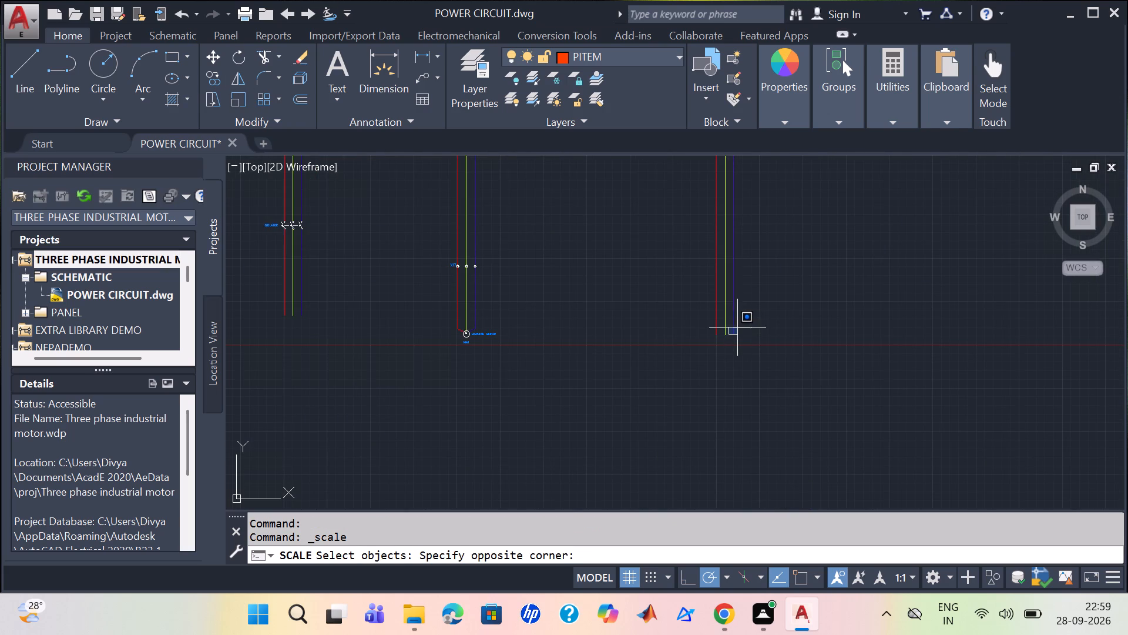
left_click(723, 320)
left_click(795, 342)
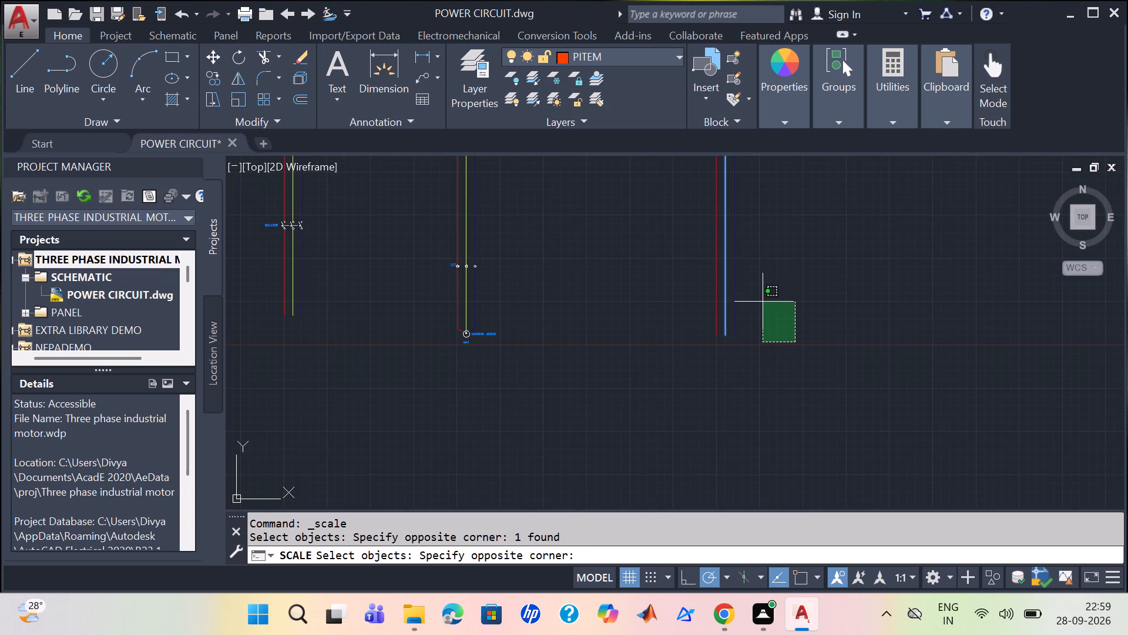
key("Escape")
Scale the entire schematic down to about one third of its size, with the base point near the lower end of the rightmost branch.
key("ctrl+a")
scroll(760, 288, "down", 5)
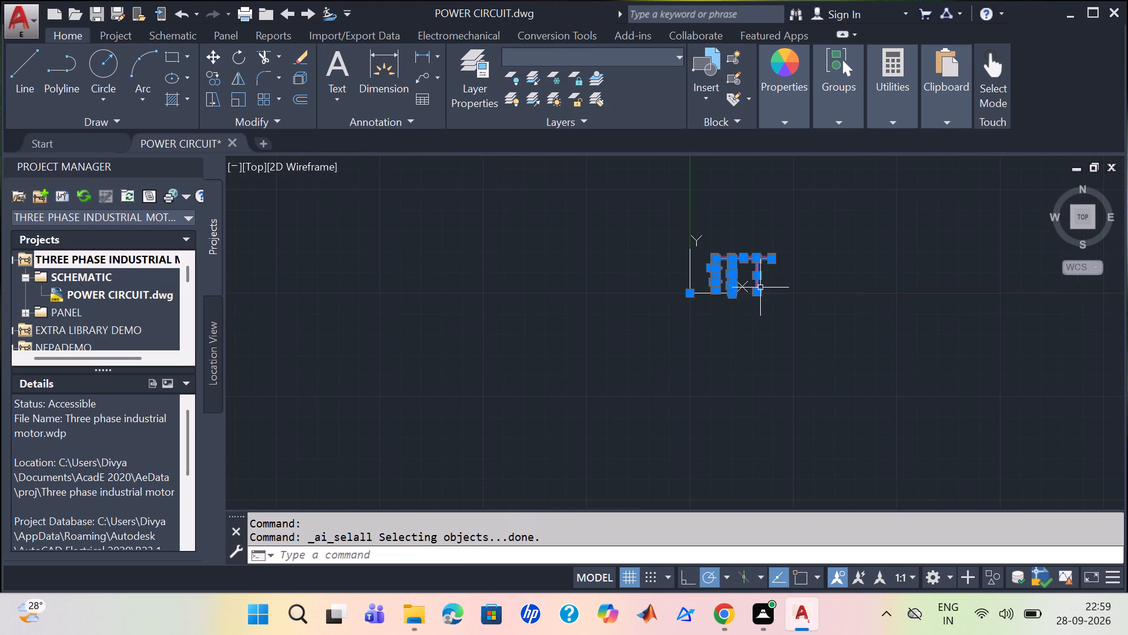
scroll(603, 230, "up", 2)
left_click(241, 102)
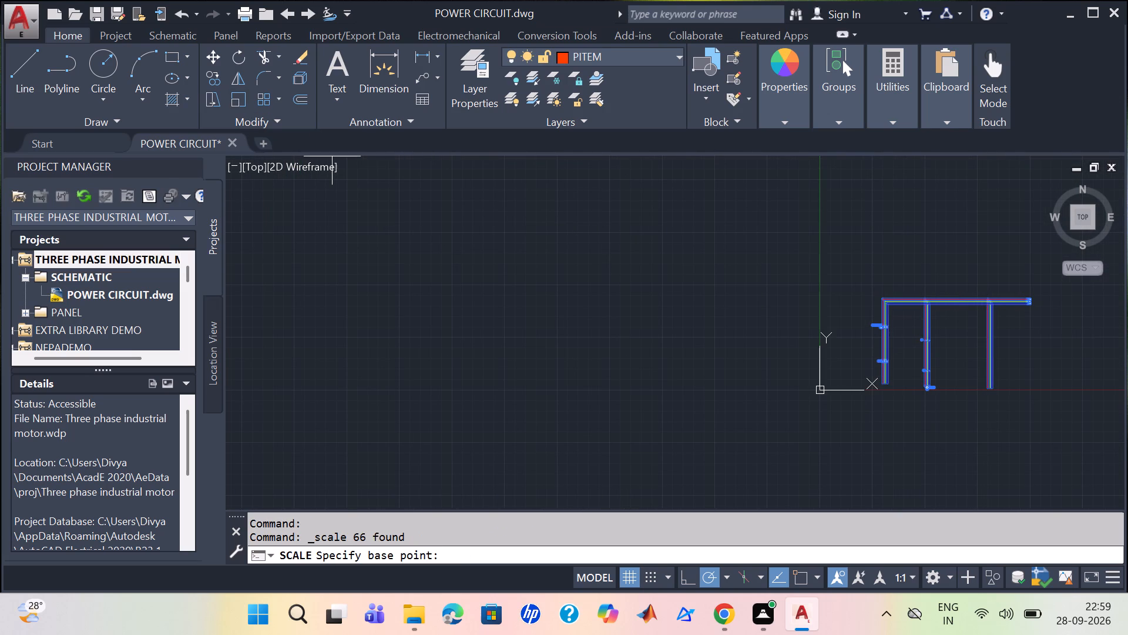
scroll(992, 376, "up", 2)
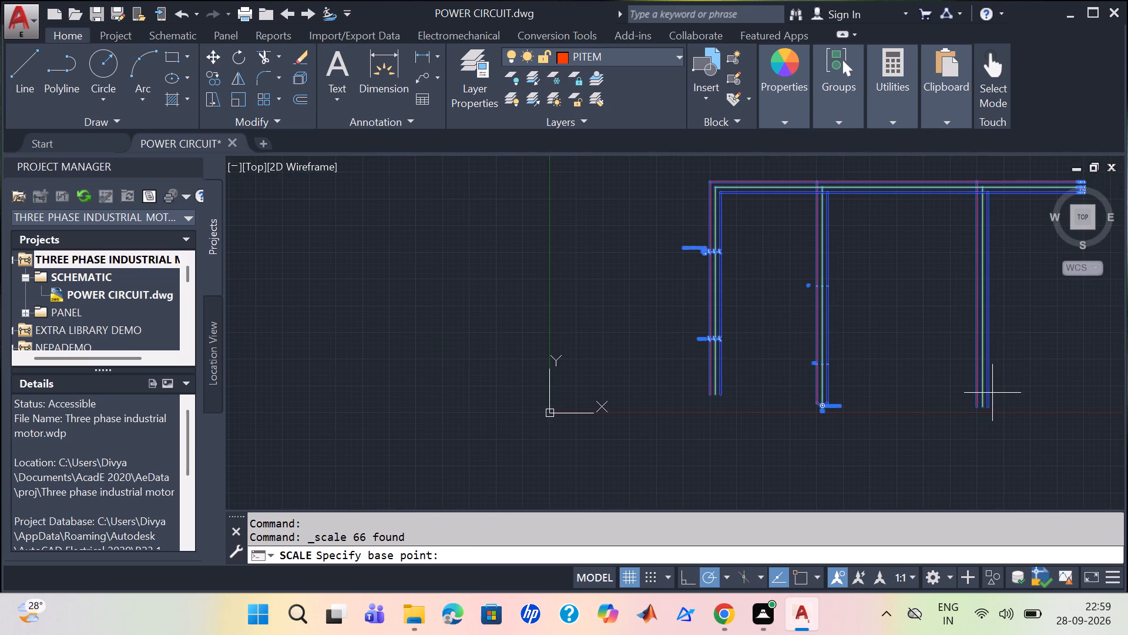
left_click(990, 395)
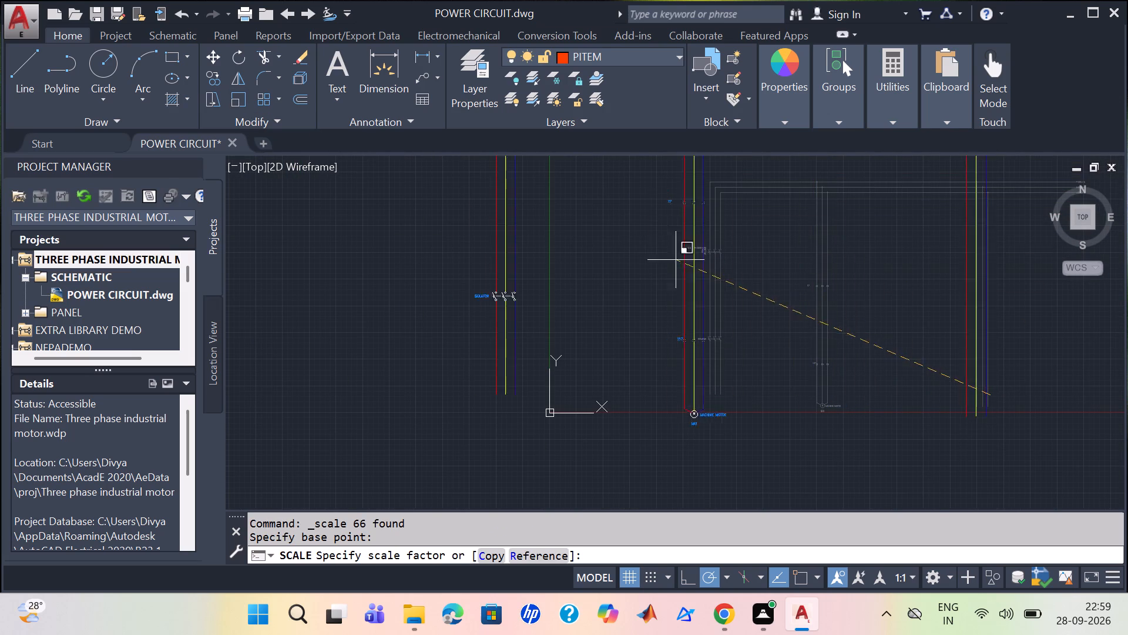
left_click(931, 359)
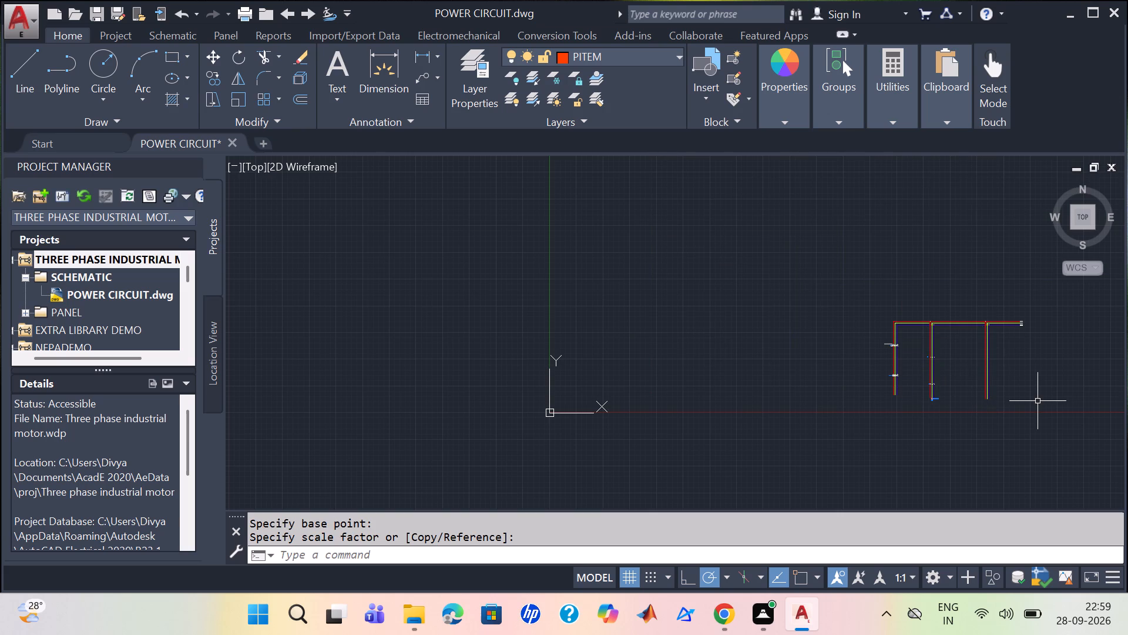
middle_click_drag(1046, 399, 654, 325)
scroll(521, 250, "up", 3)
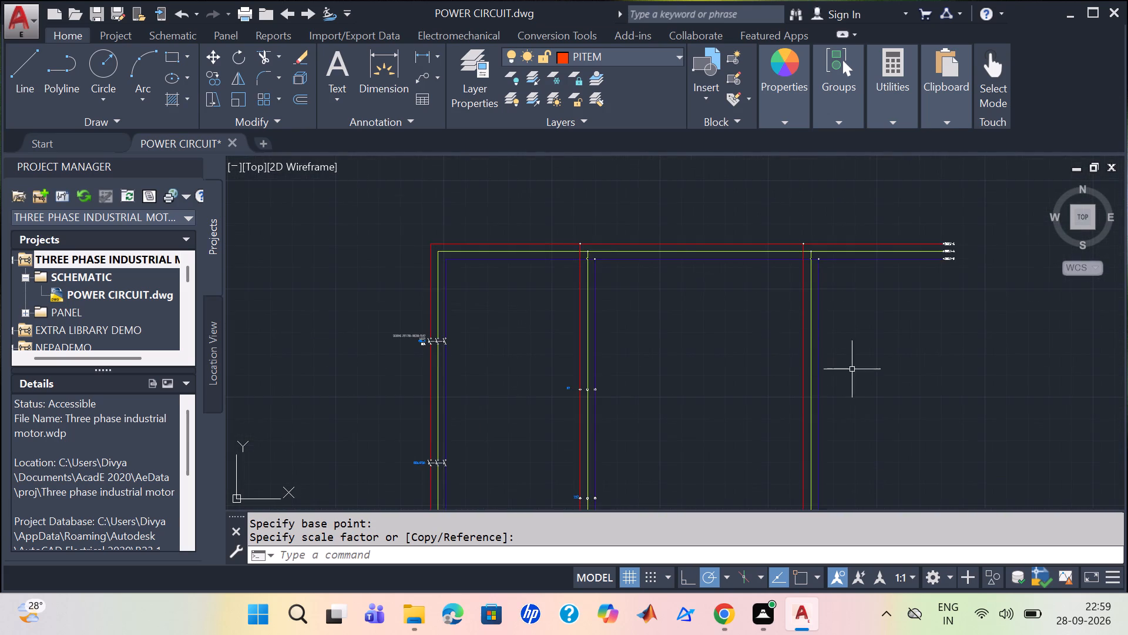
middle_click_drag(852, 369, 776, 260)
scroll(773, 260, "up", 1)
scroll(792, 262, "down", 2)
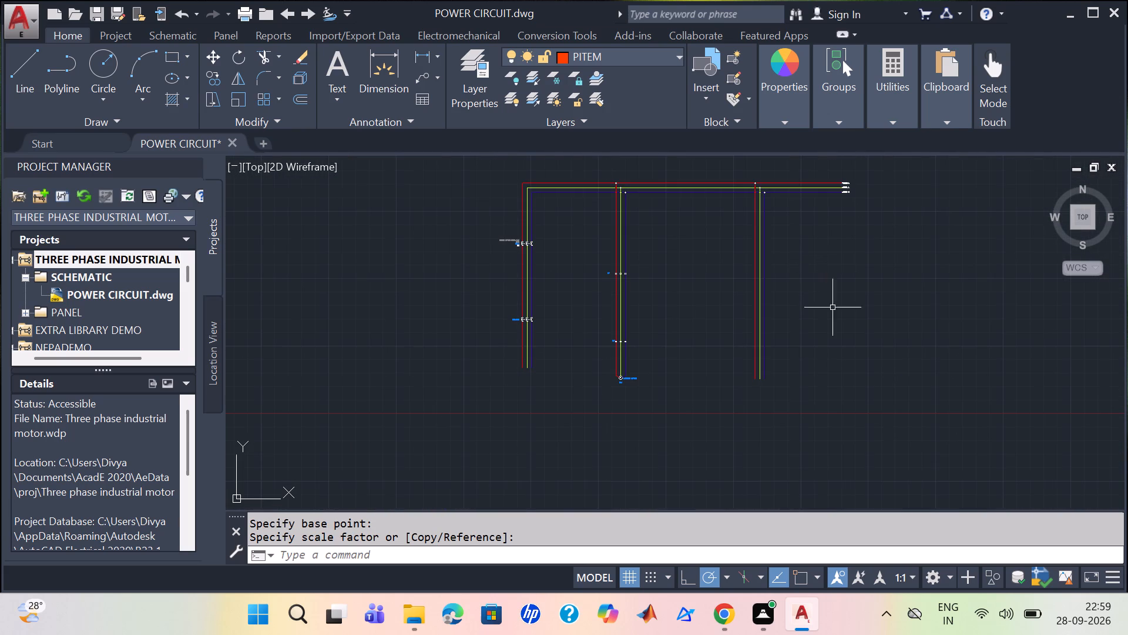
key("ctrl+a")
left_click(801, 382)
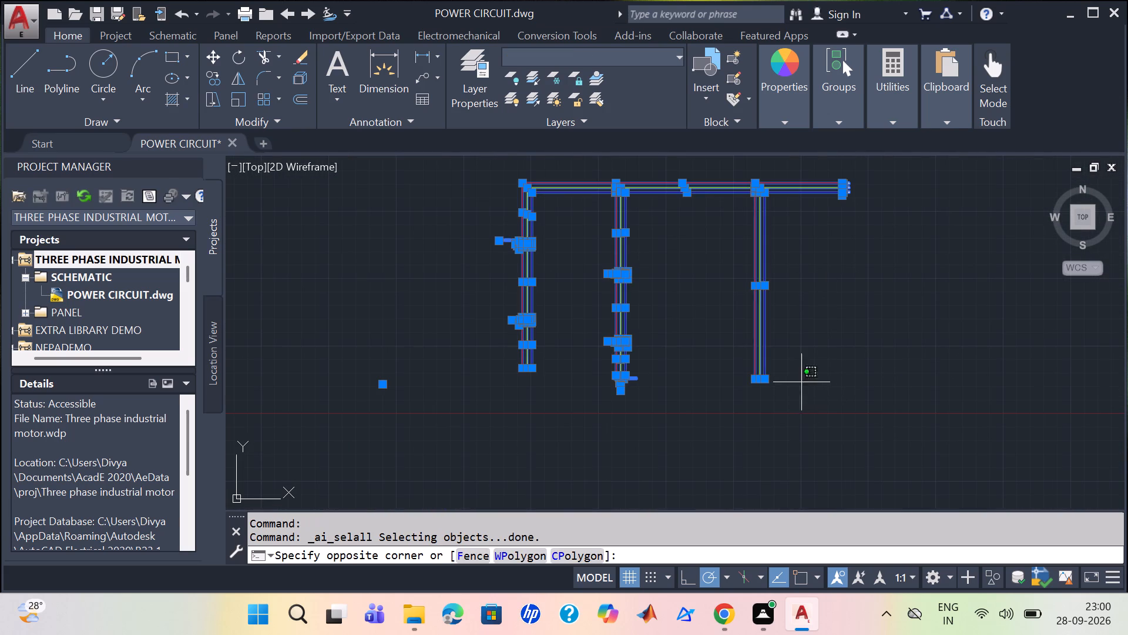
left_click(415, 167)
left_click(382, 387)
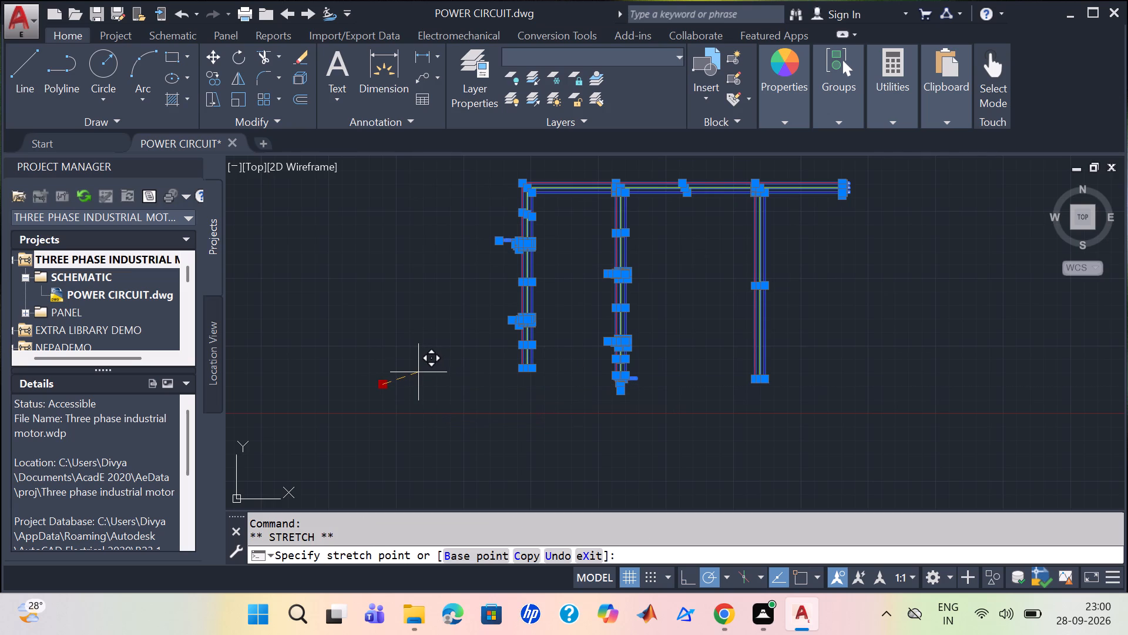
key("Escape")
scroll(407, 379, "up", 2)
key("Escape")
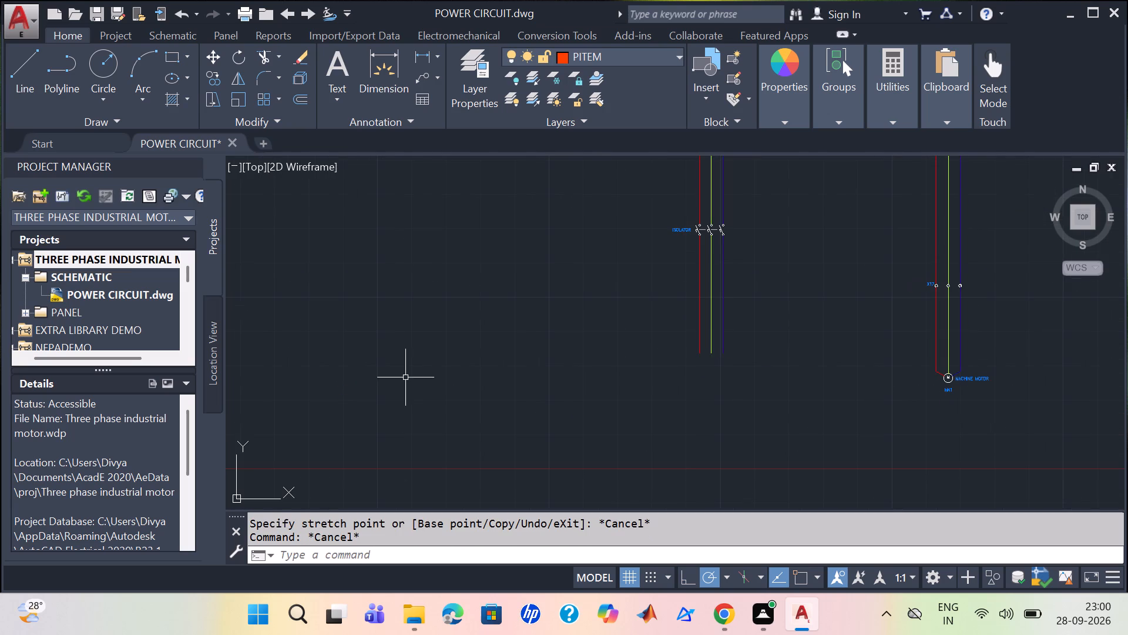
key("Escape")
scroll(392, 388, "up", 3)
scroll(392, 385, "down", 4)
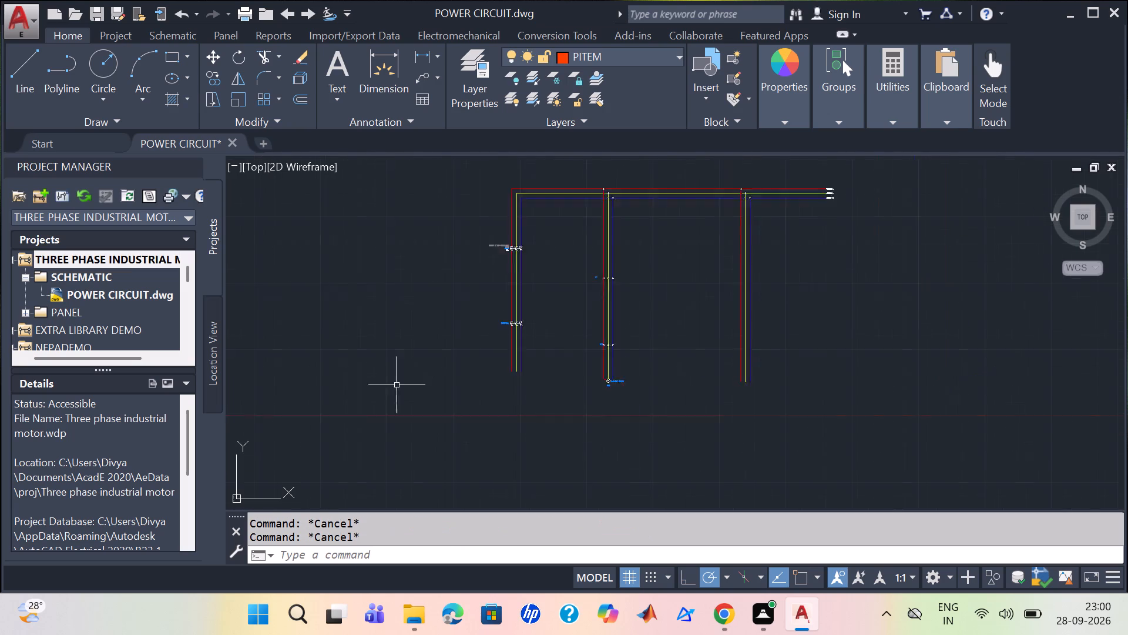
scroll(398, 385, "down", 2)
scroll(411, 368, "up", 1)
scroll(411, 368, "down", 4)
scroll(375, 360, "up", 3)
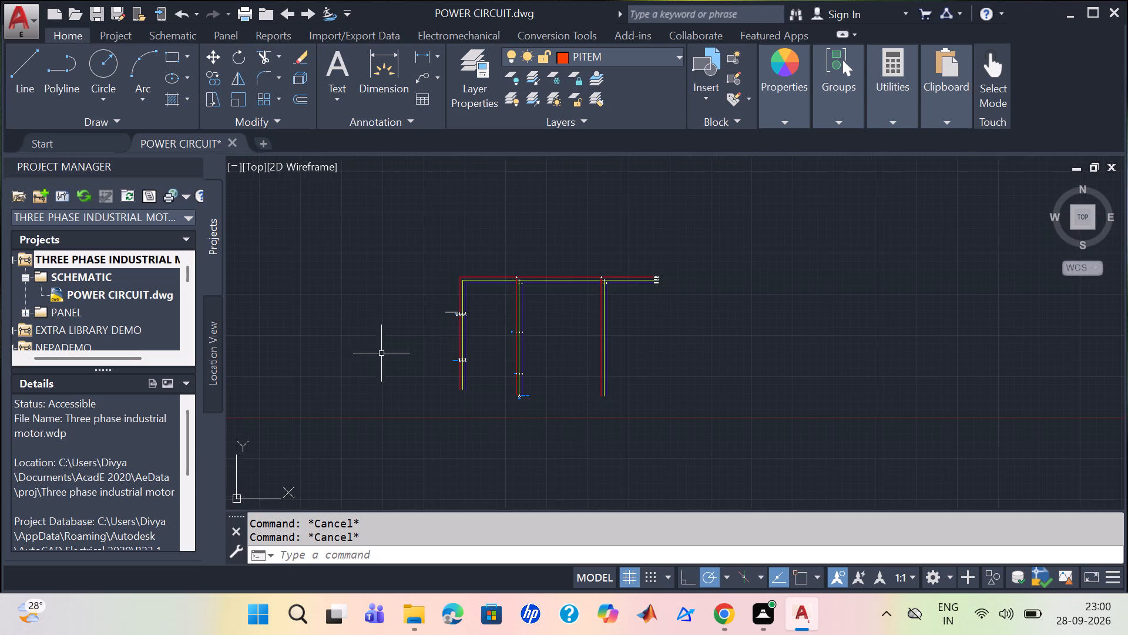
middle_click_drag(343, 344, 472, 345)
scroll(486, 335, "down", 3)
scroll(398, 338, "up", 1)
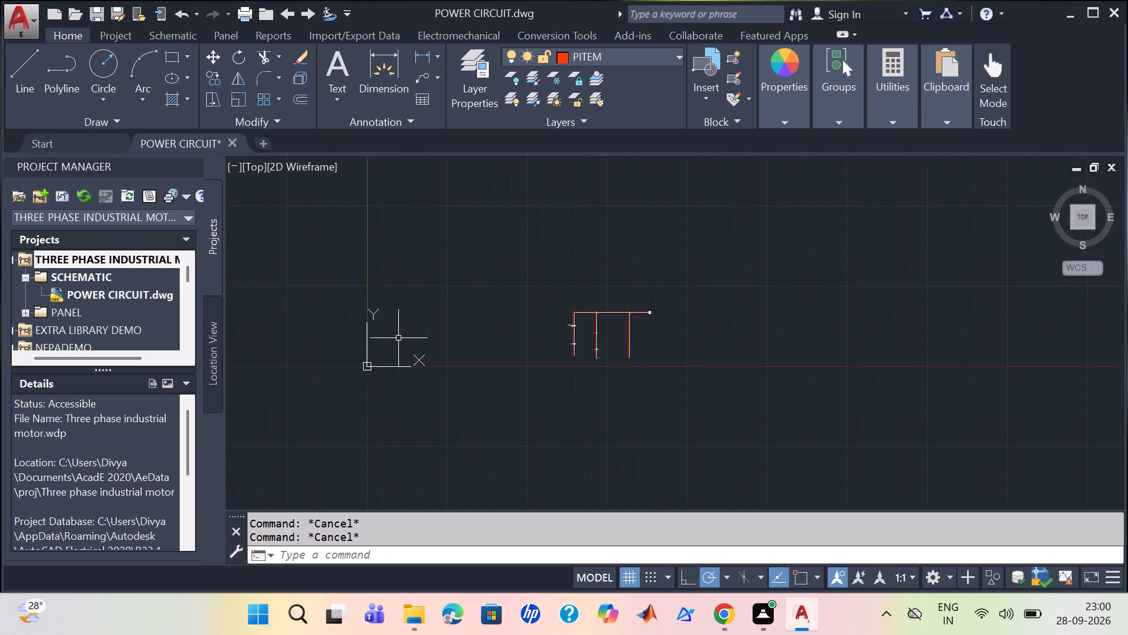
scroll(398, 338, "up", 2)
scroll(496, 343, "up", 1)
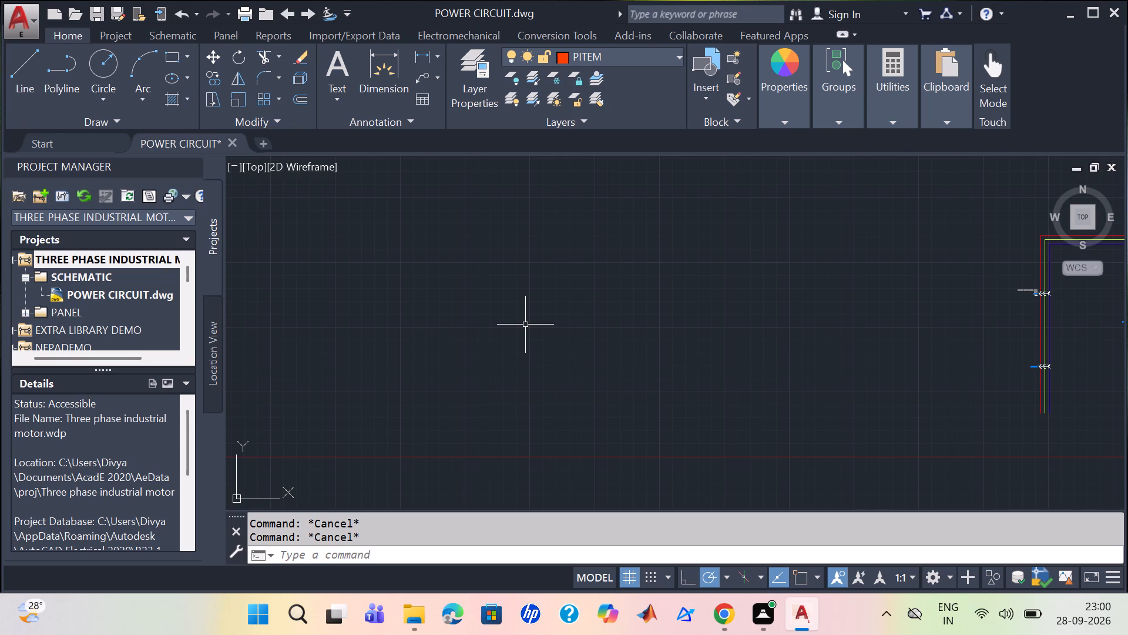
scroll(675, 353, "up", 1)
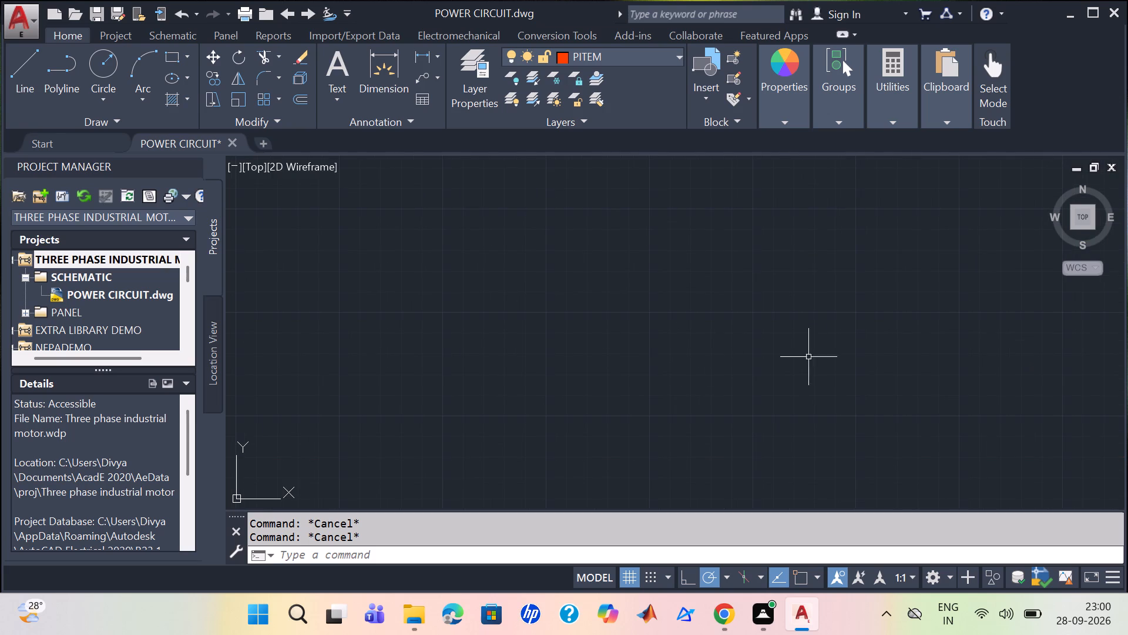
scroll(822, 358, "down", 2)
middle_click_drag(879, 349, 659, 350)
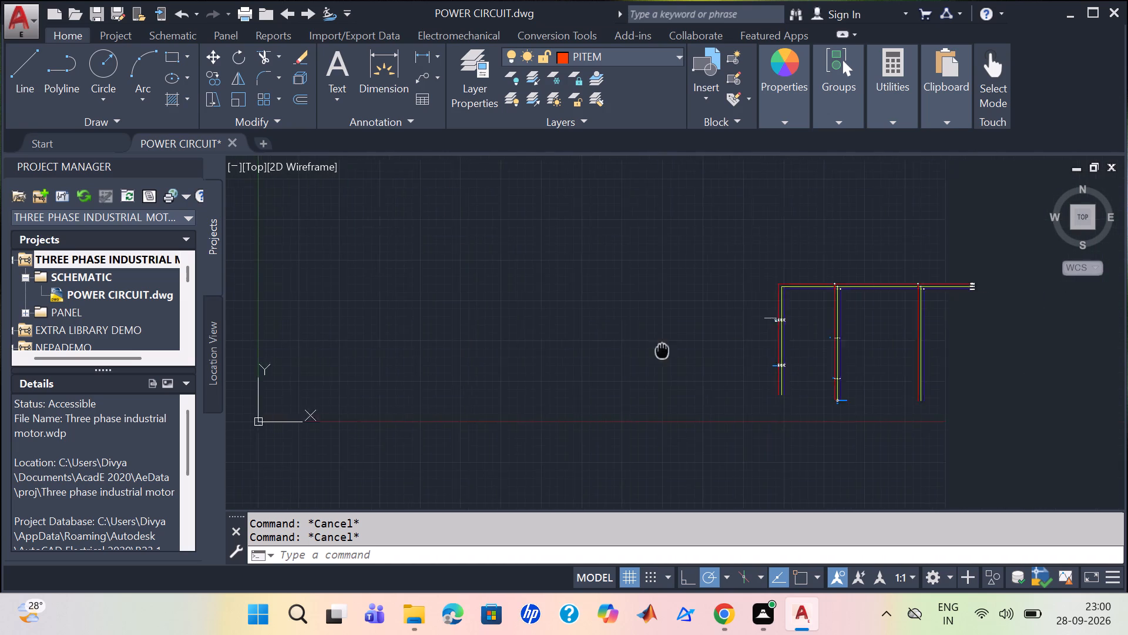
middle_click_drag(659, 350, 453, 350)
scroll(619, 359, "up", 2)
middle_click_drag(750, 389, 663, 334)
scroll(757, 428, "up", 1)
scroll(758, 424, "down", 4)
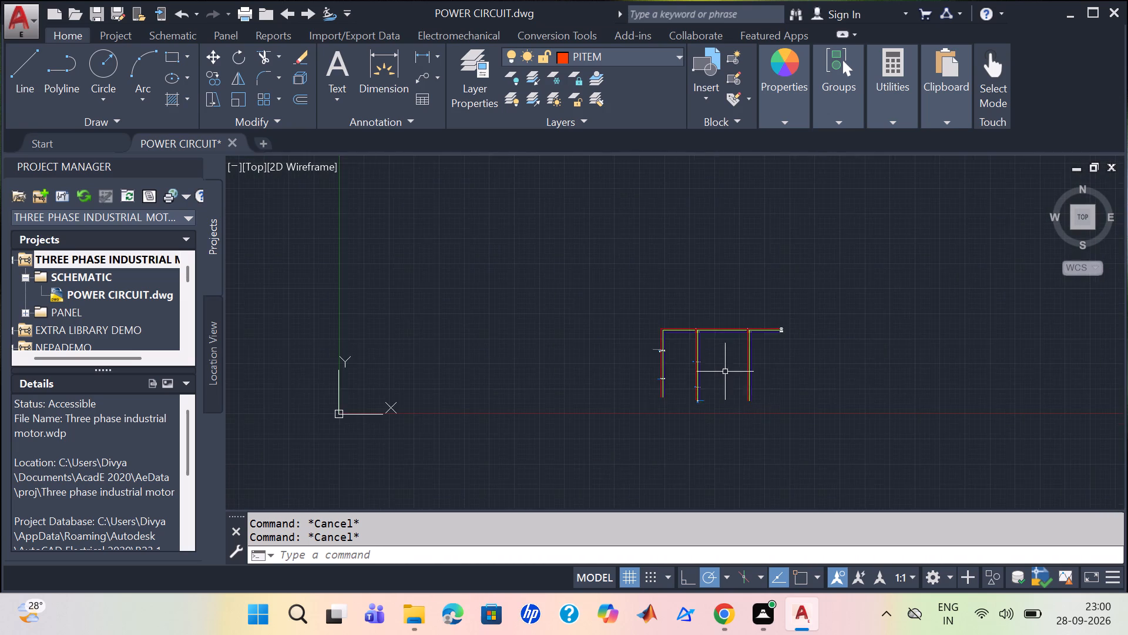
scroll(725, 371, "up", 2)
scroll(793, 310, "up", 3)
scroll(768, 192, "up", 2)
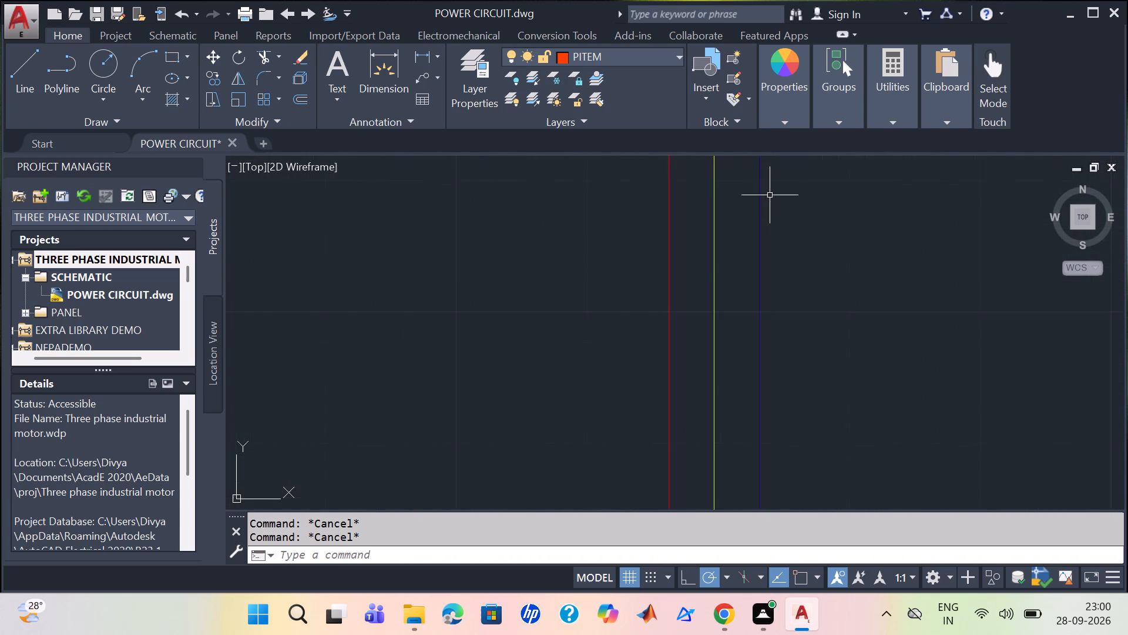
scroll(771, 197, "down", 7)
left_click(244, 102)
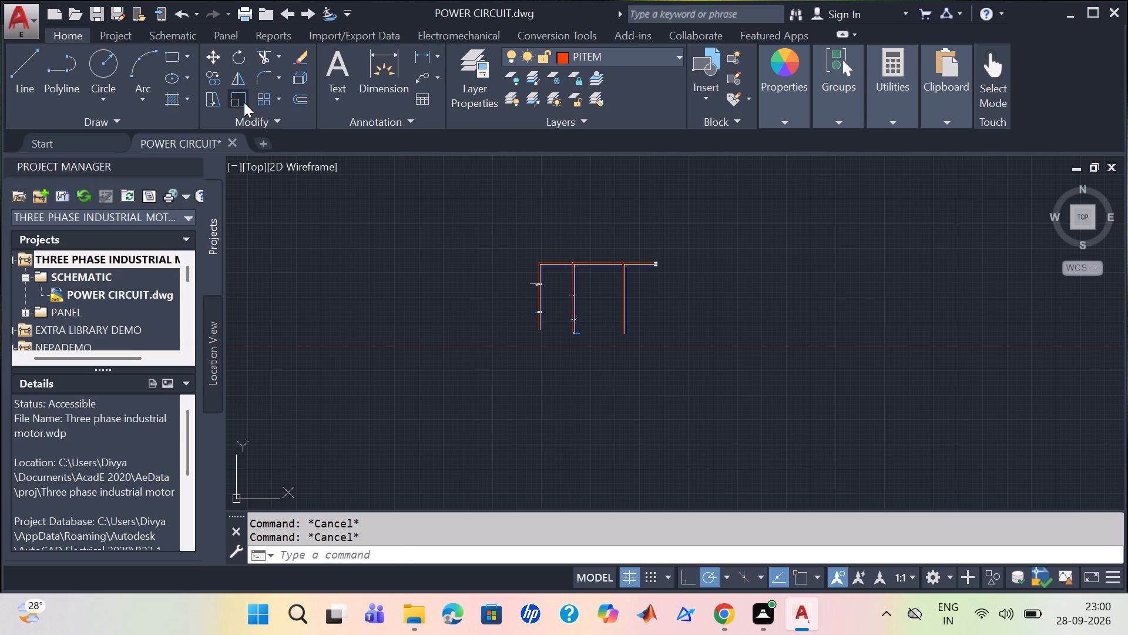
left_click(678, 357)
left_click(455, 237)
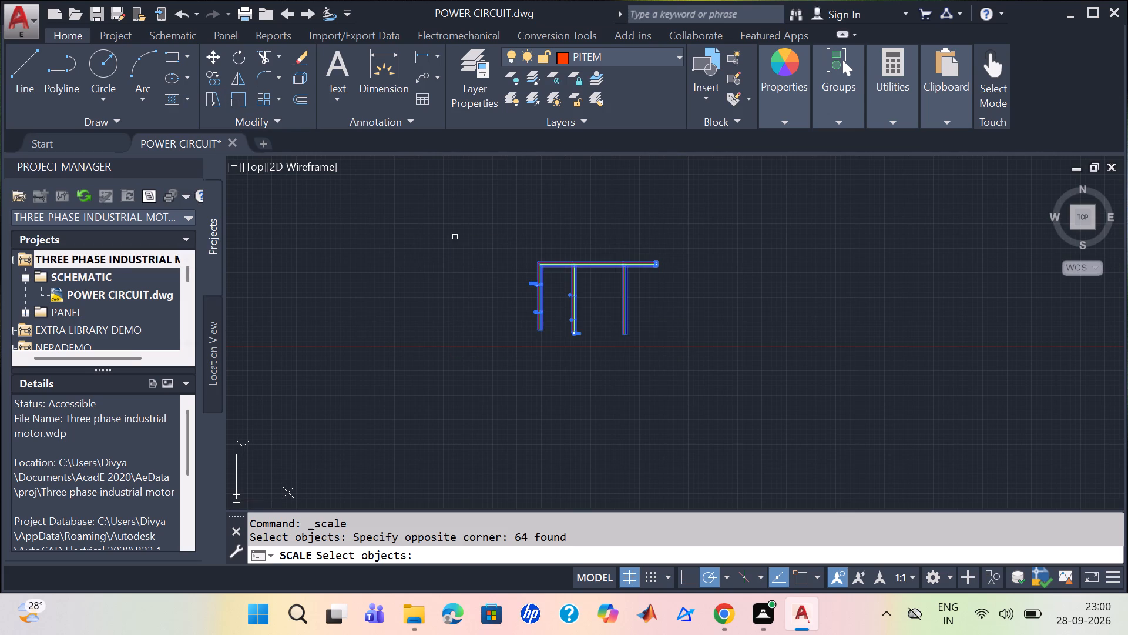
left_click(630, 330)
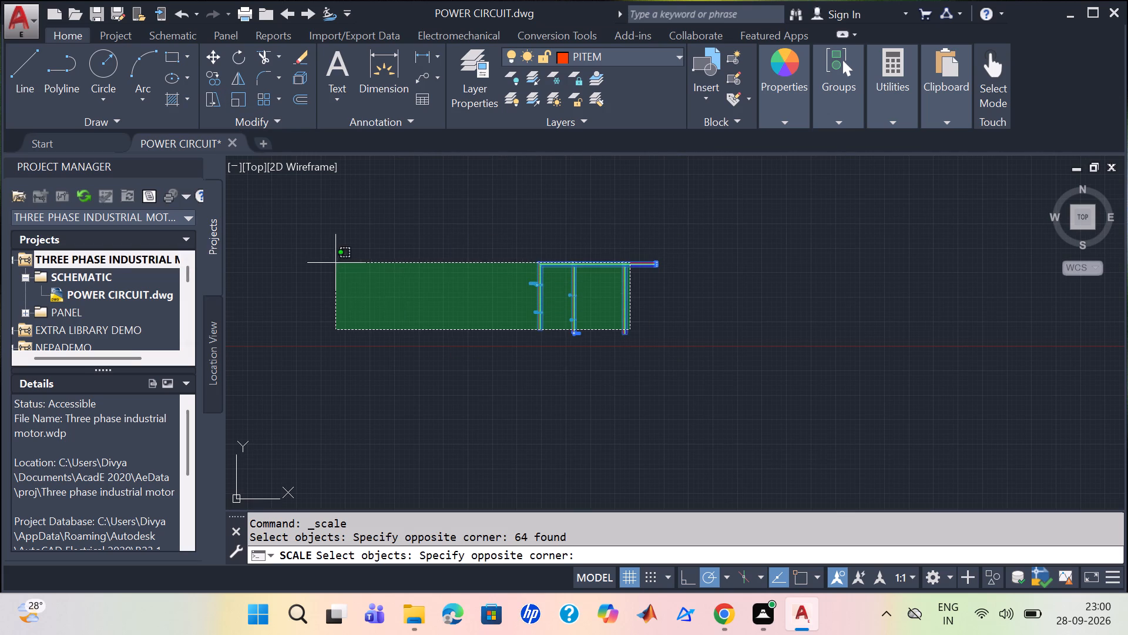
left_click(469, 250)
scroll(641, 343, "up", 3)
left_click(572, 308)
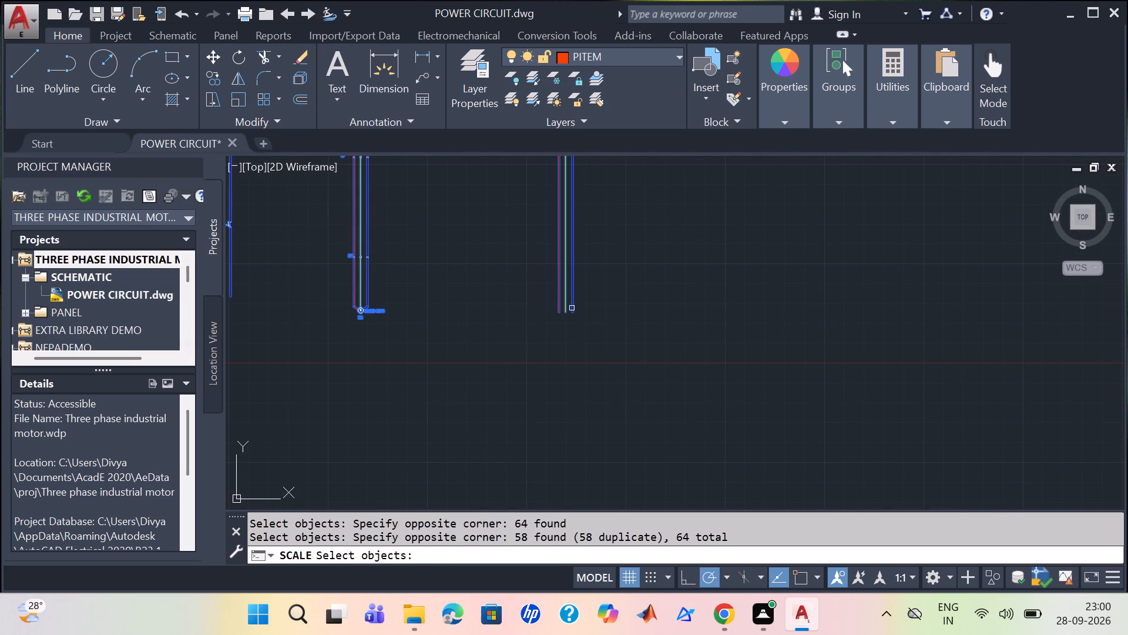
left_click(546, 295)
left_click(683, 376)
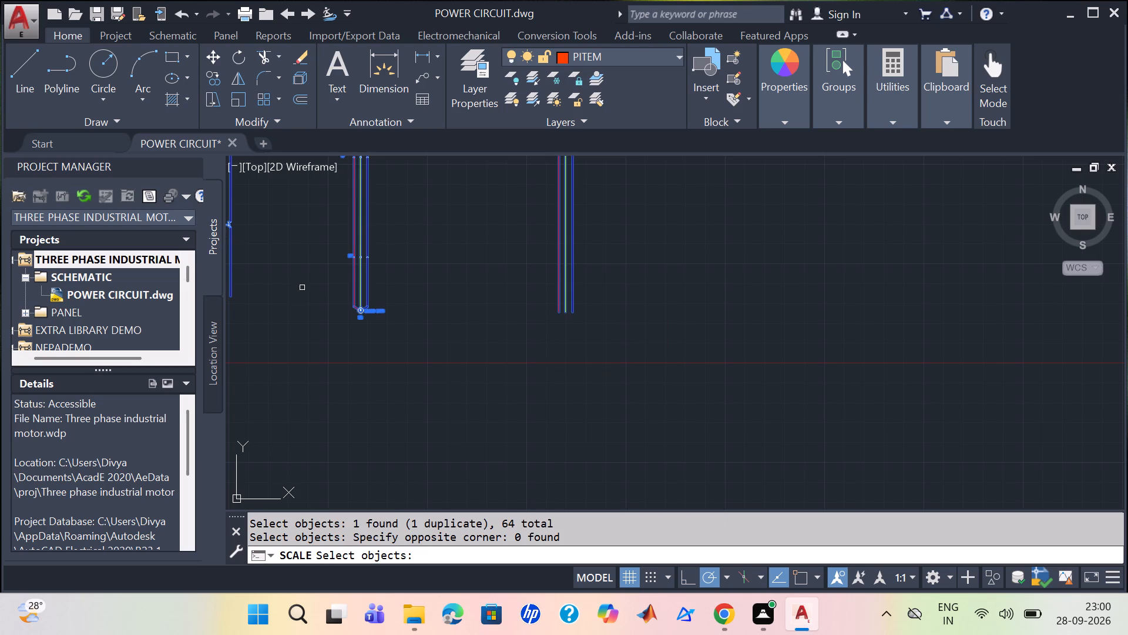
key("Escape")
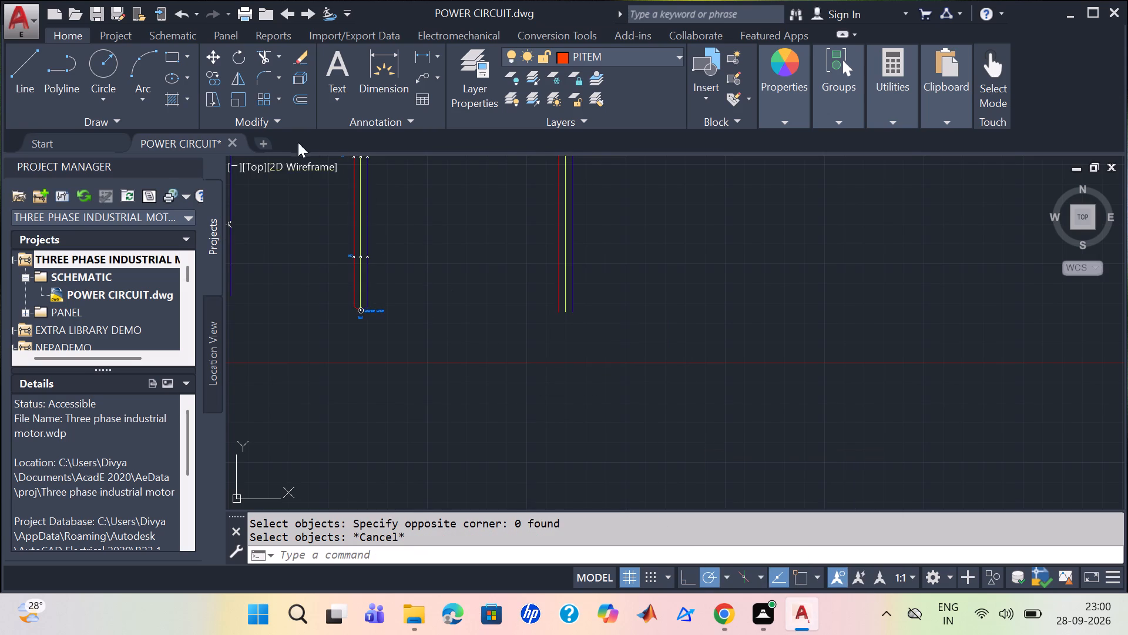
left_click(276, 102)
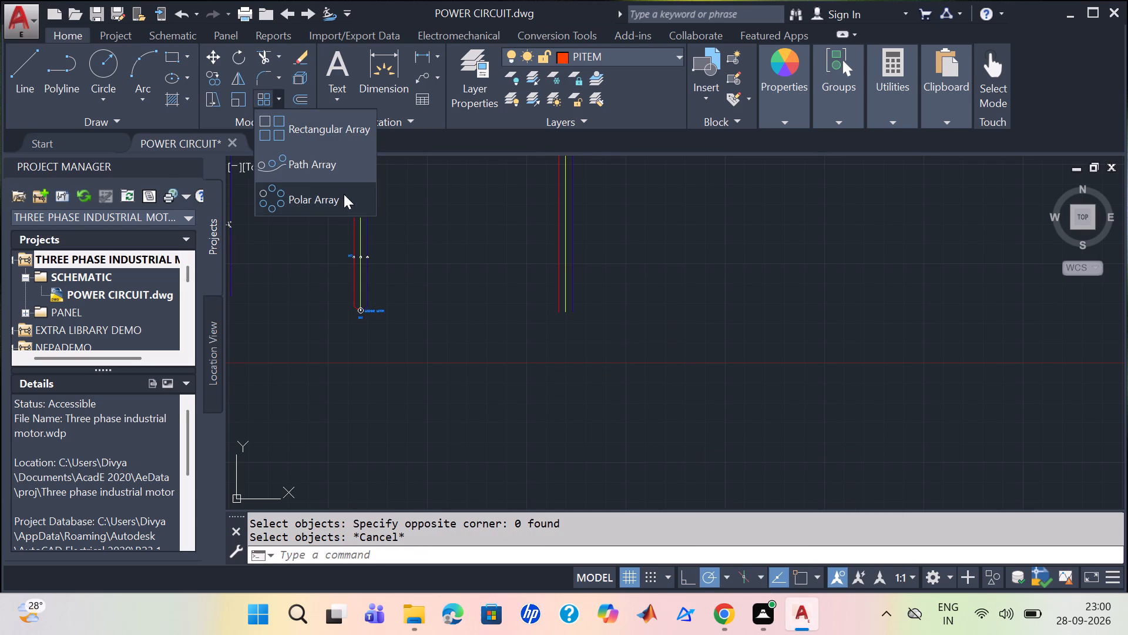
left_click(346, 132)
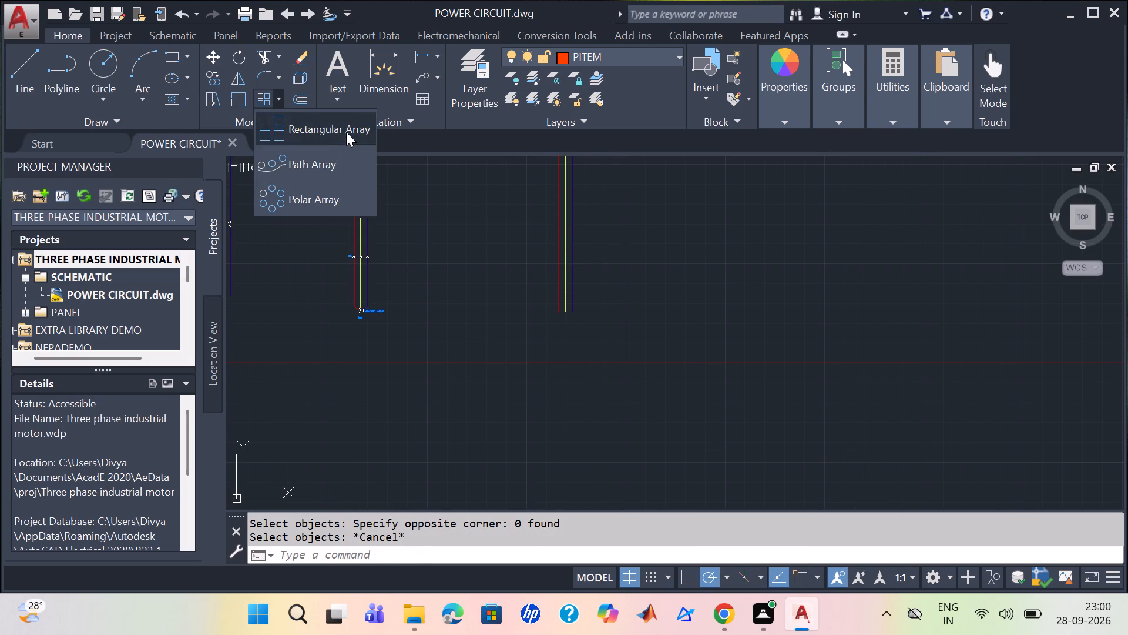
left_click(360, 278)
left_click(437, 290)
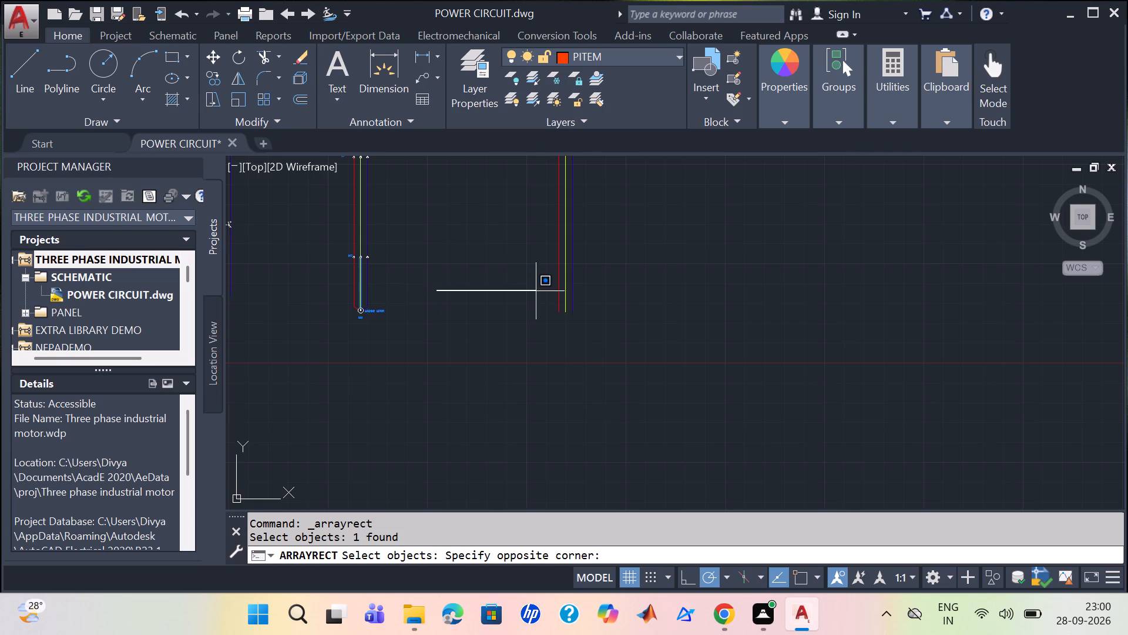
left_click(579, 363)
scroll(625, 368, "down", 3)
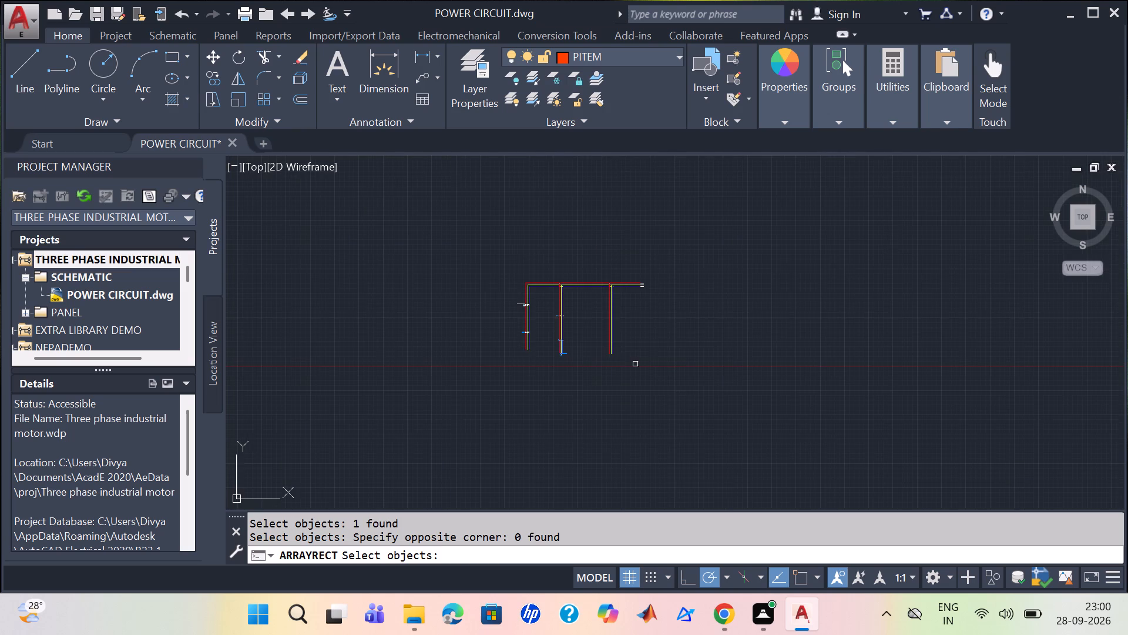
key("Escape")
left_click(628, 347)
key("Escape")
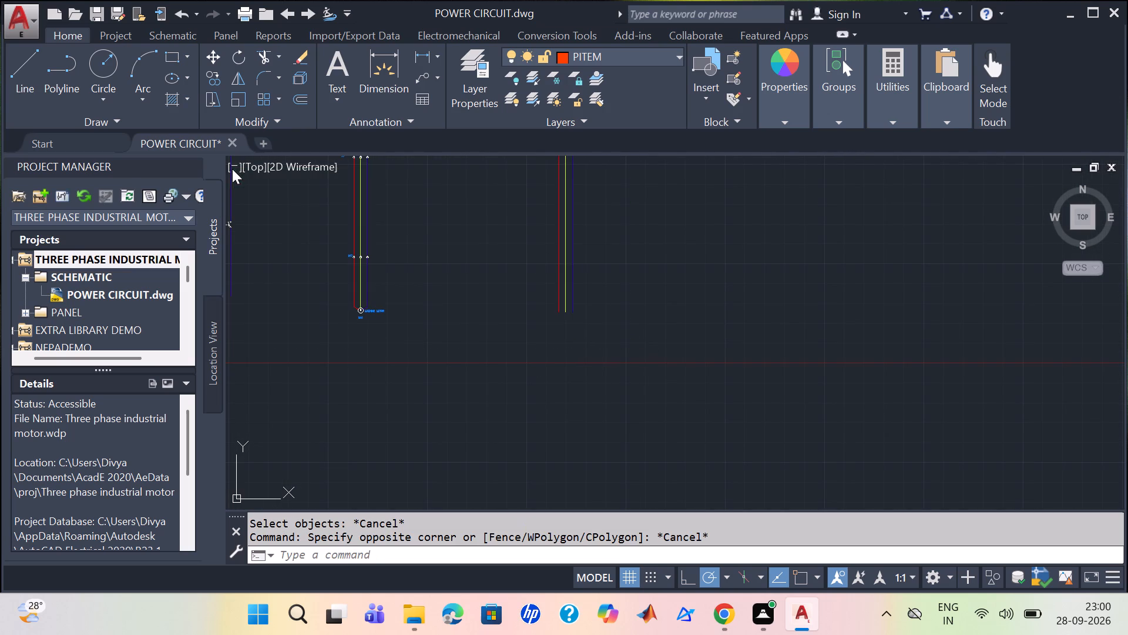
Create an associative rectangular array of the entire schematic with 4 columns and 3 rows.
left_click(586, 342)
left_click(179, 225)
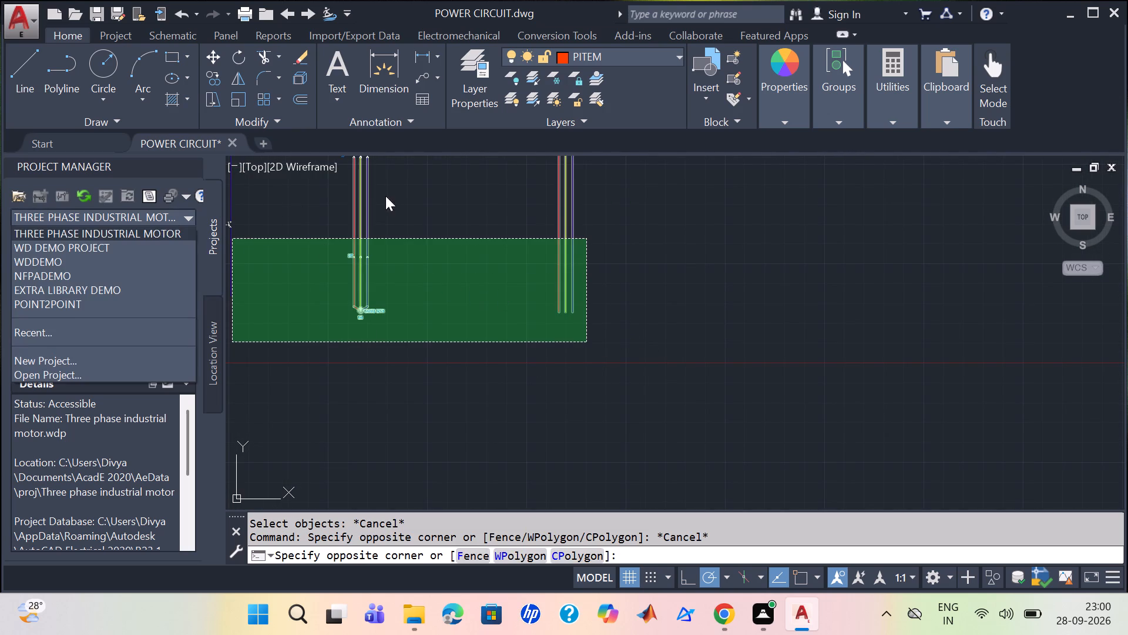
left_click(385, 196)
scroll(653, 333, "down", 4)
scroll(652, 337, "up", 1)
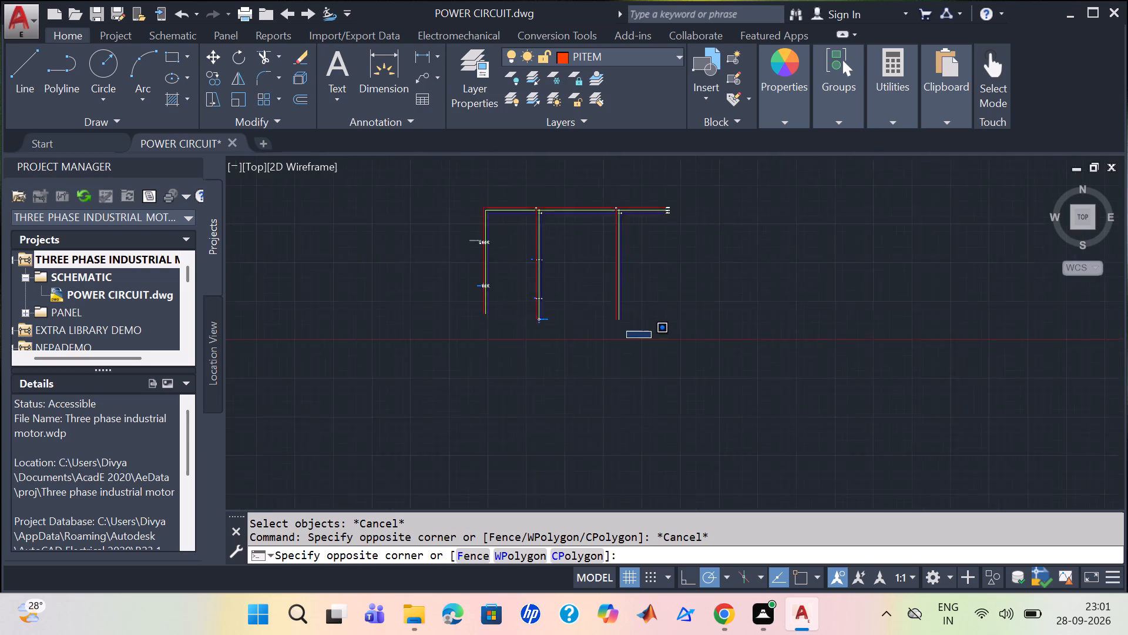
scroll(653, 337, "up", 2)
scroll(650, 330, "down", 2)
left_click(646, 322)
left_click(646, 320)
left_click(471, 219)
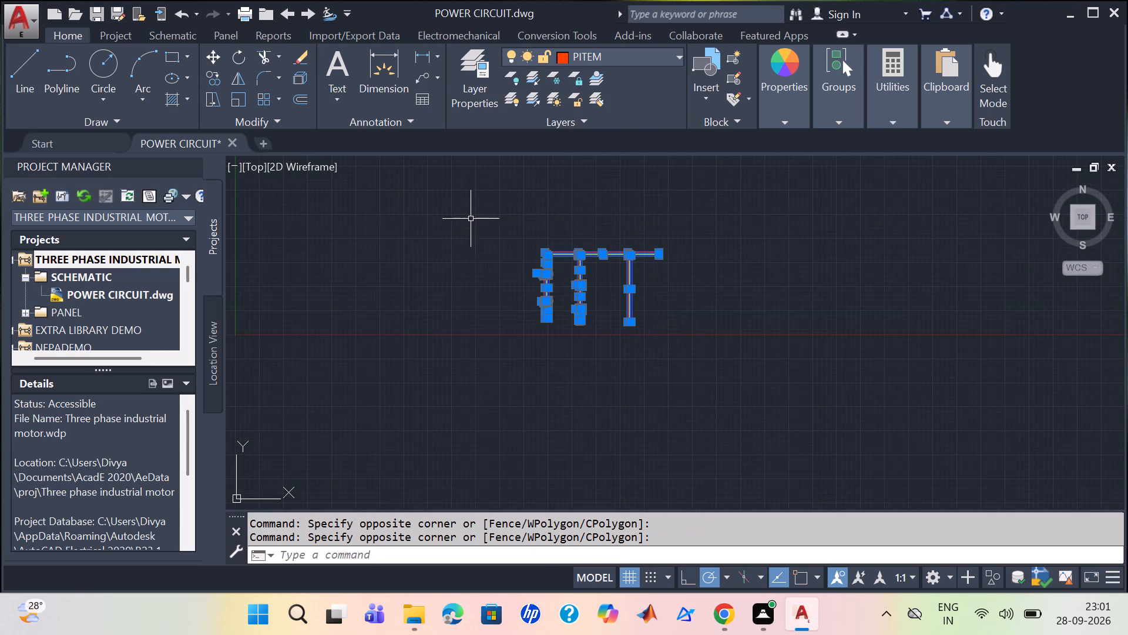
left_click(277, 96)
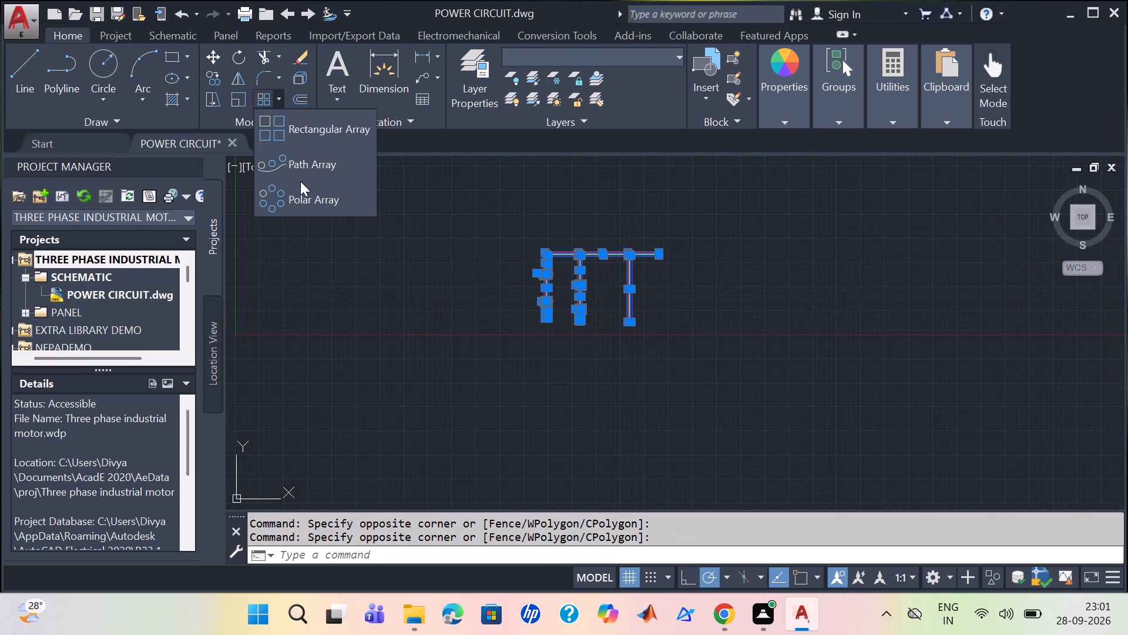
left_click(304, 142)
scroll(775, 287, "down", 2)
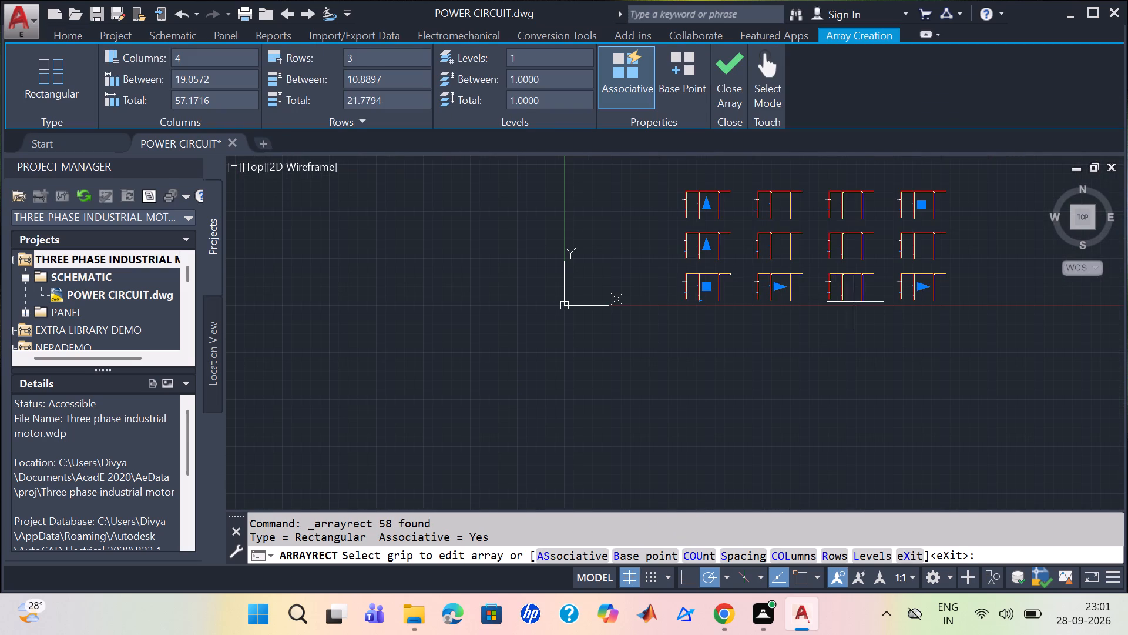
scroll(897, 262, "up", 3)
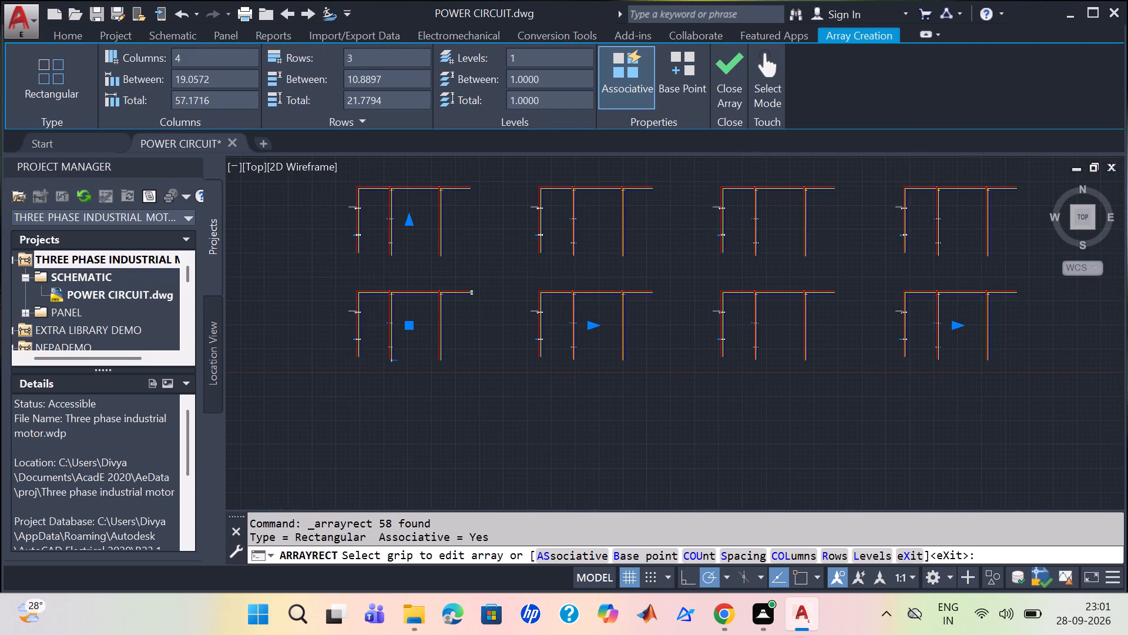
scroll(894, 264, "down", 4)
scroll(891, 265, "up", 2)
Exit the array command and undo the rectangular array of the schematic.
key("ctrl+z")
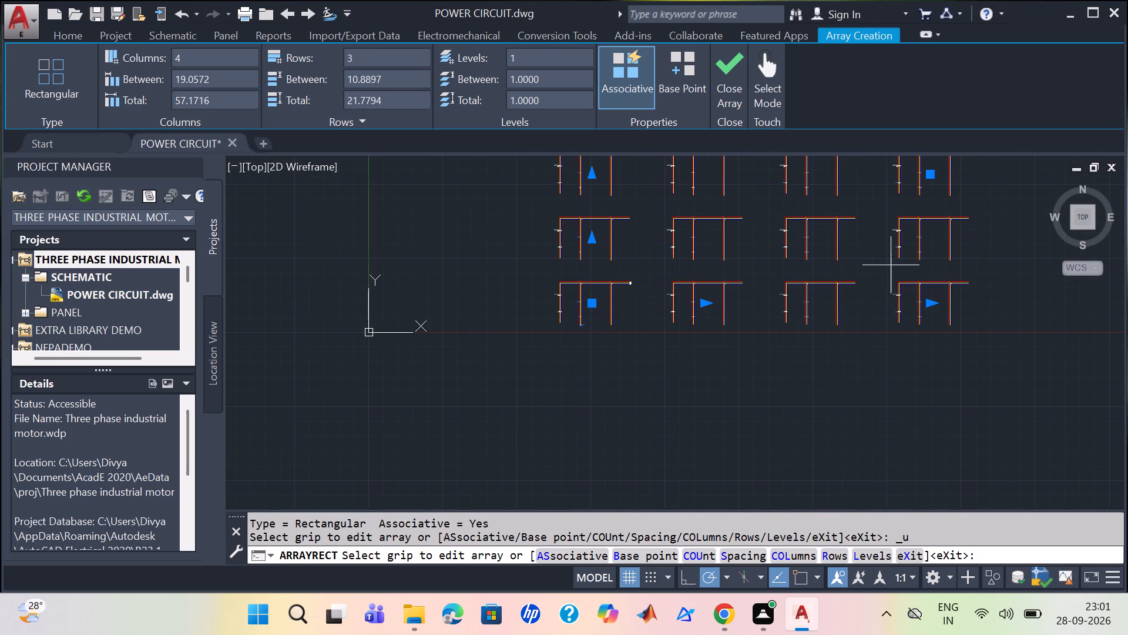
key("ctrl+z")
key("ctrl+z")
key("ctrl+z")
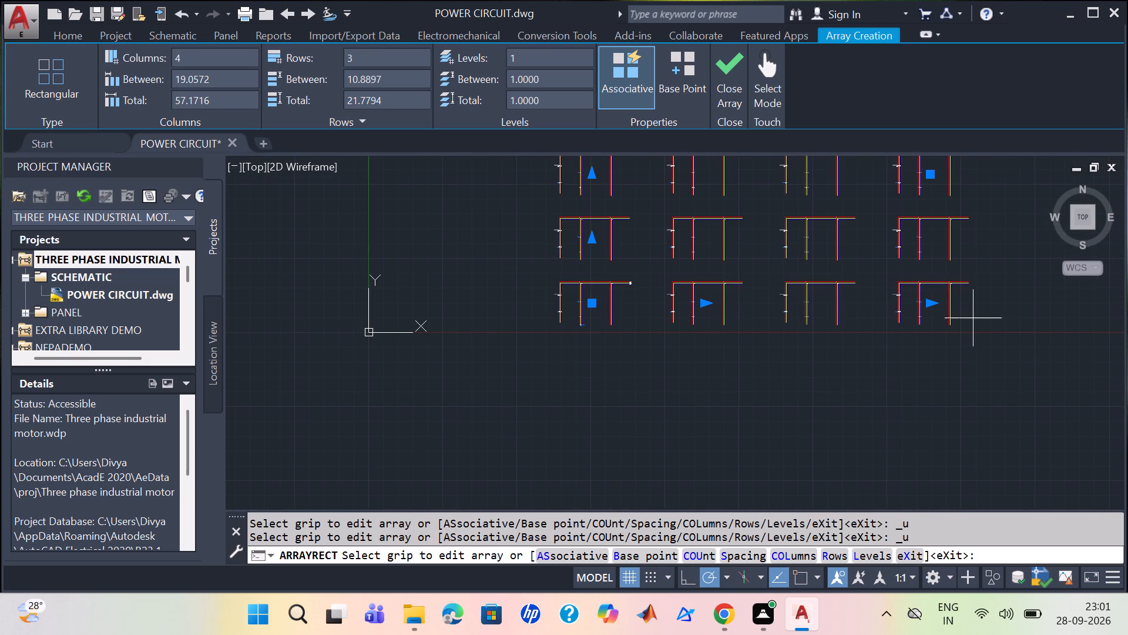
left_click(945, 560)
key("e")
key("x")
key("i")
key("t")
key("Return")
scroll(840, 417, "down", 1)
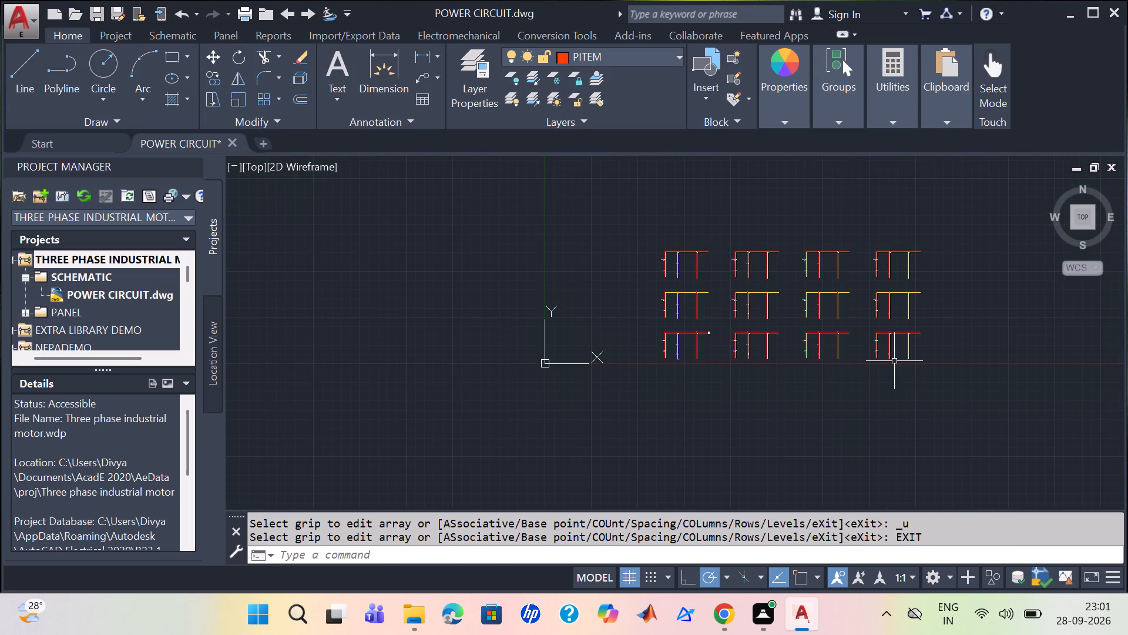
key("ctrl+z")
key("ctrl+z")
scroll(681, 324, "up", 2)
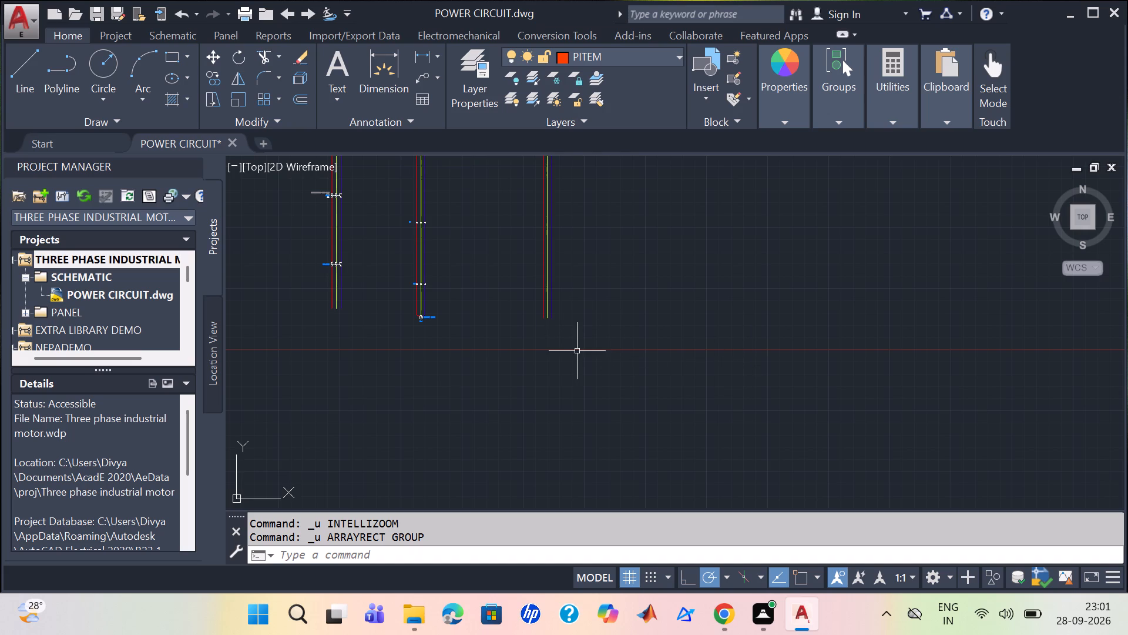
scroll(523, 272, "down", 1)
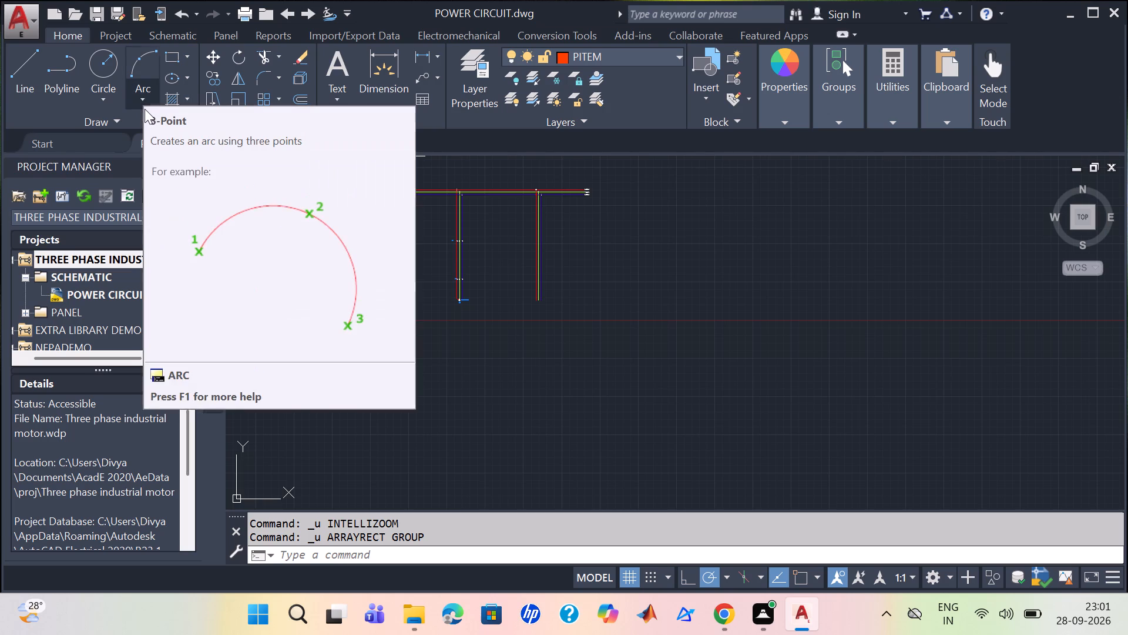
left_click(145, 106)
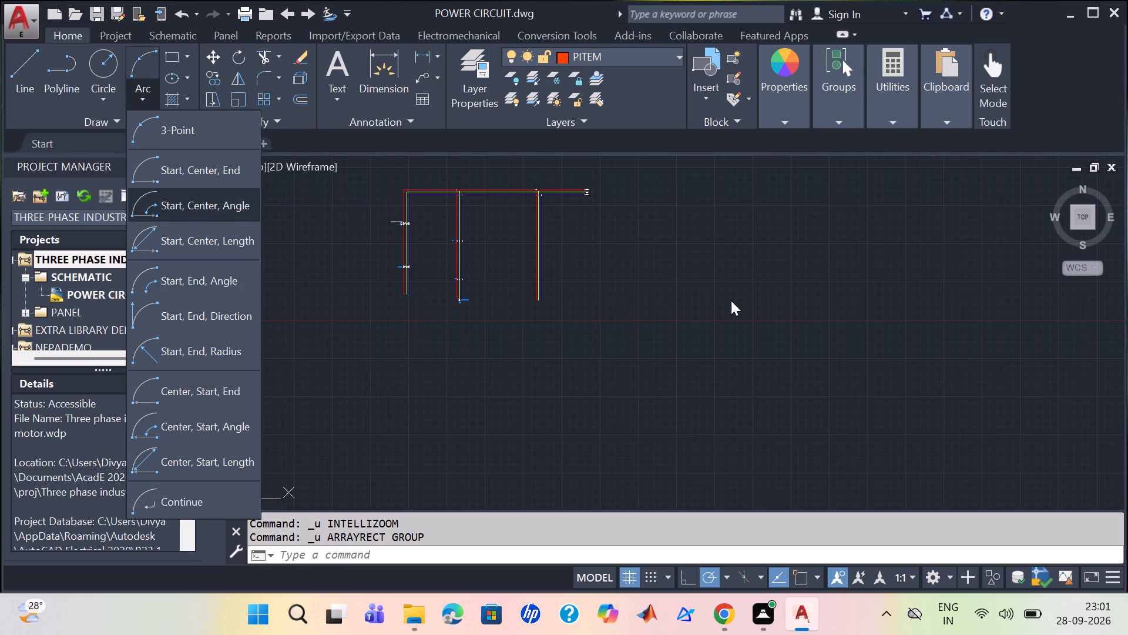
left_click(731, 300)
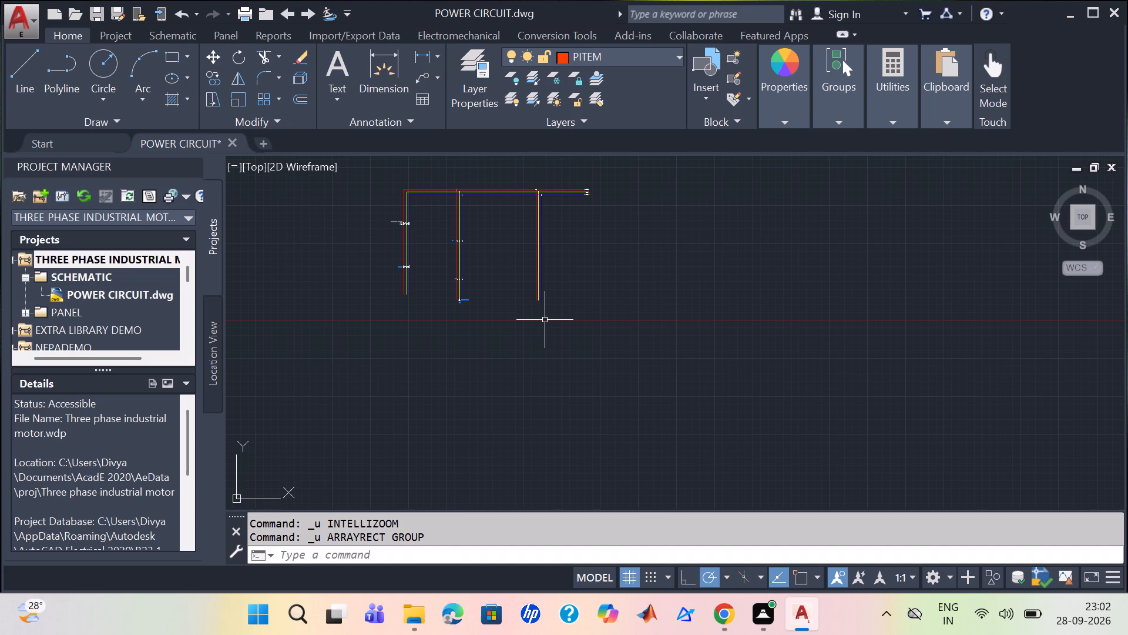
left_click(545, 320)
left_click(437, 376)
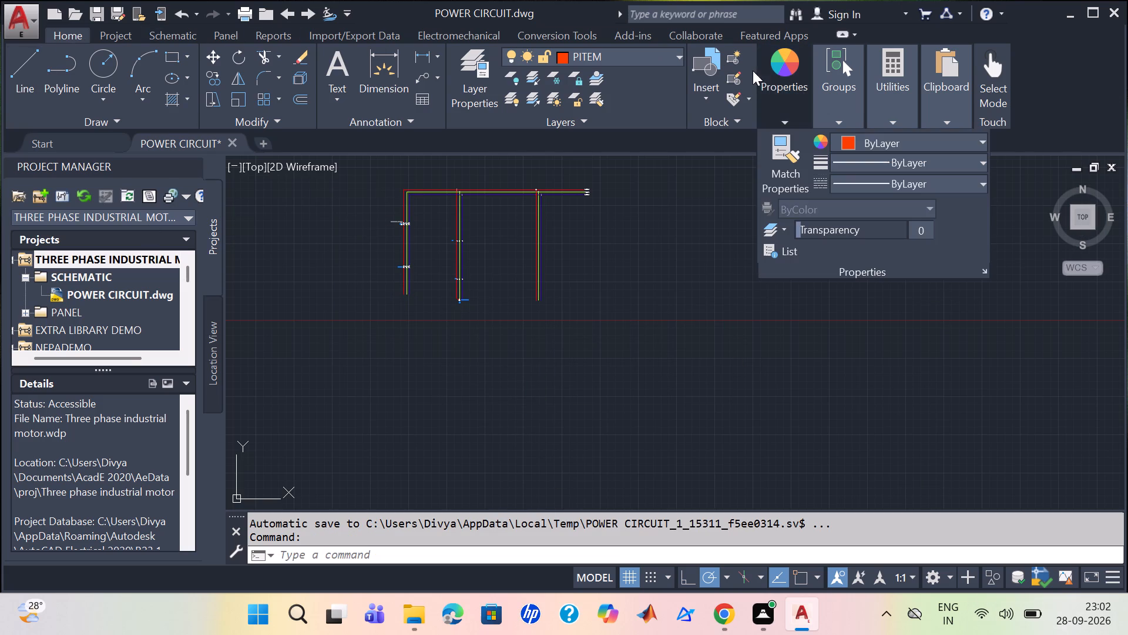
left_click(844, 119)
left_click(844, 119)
Quick-measure the lengths of and spacing between the vertical three-phase branches below the horizontal bus.
left_click(895, 113)
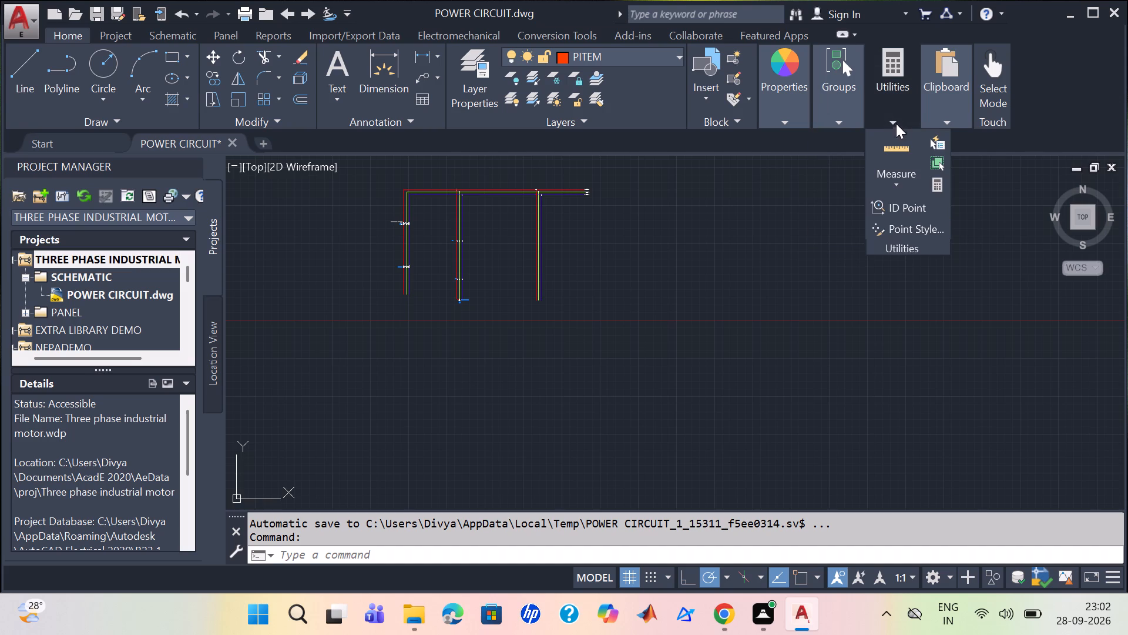
left_click(906, 149)
scroll(462, 250, "up", 1)
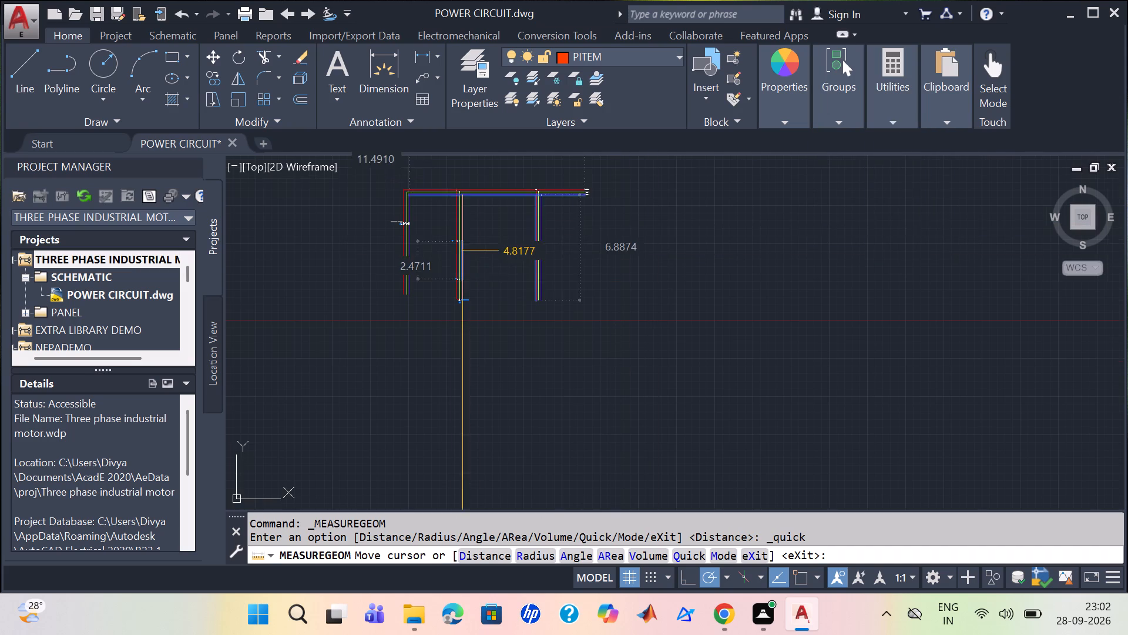
scroll(464, 250, "up", 1)
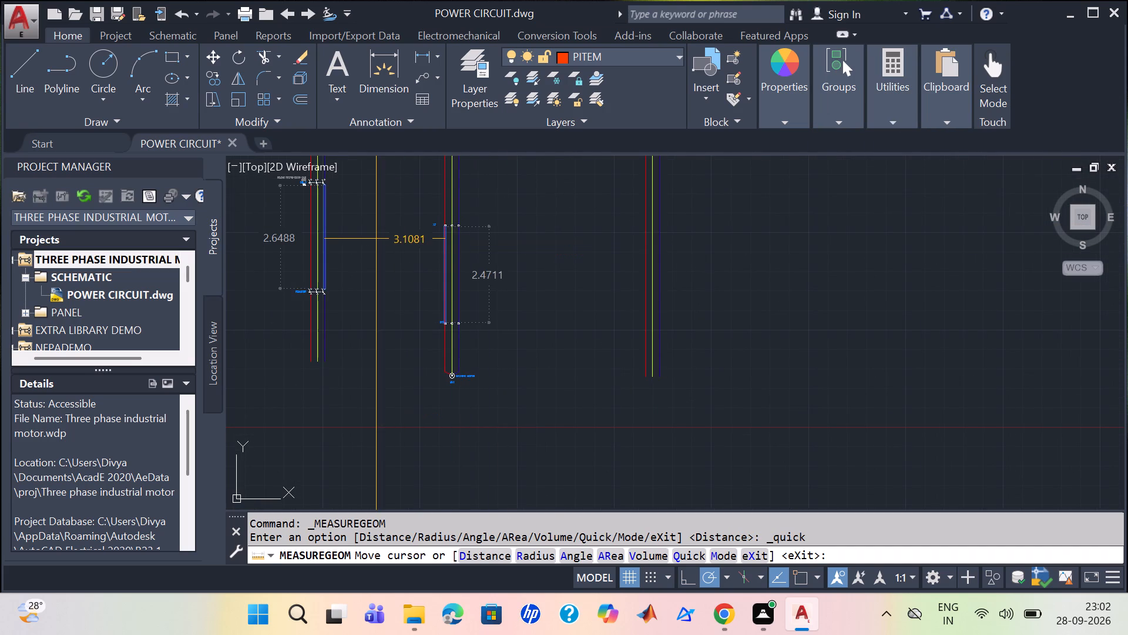
scroll(397, 245, "down", 1)
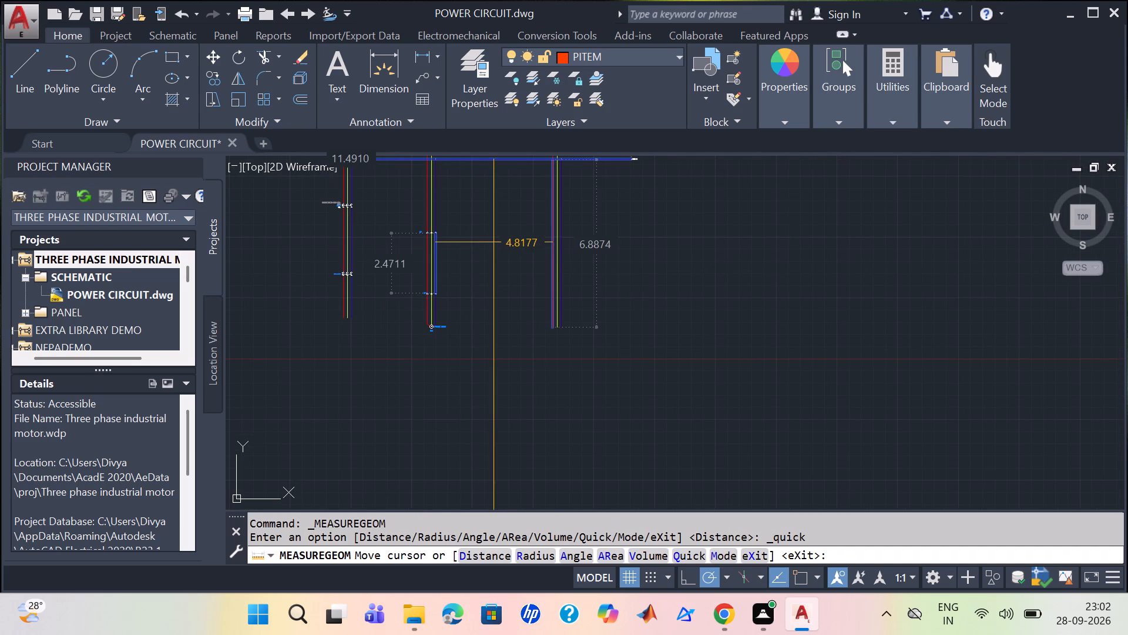
scroll(422, 240, "down", 1)
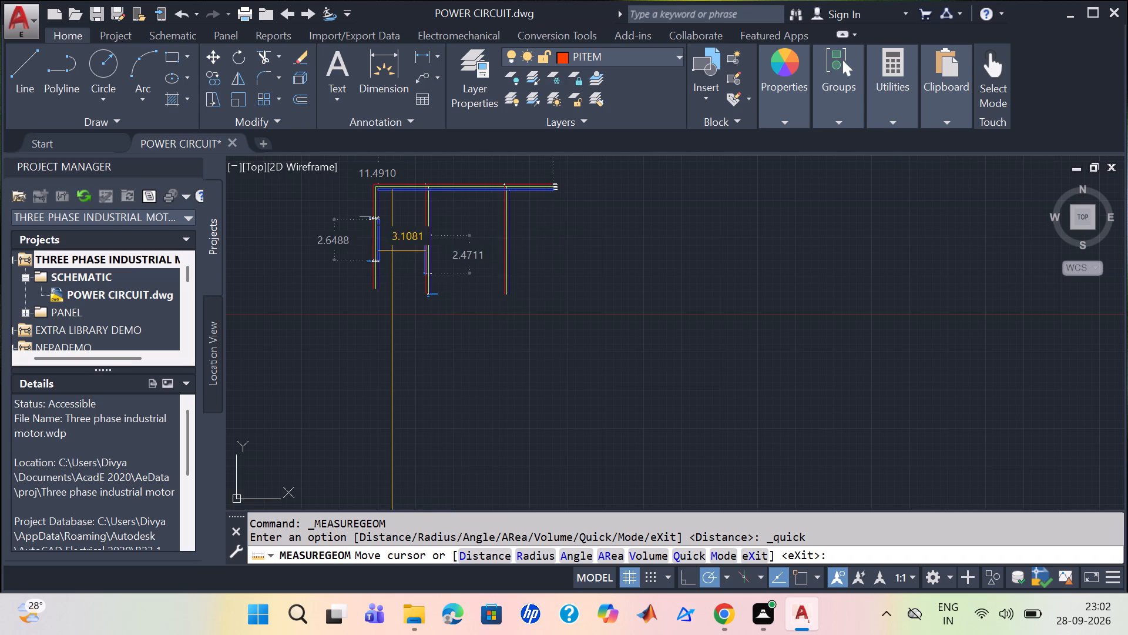
key("Escape")
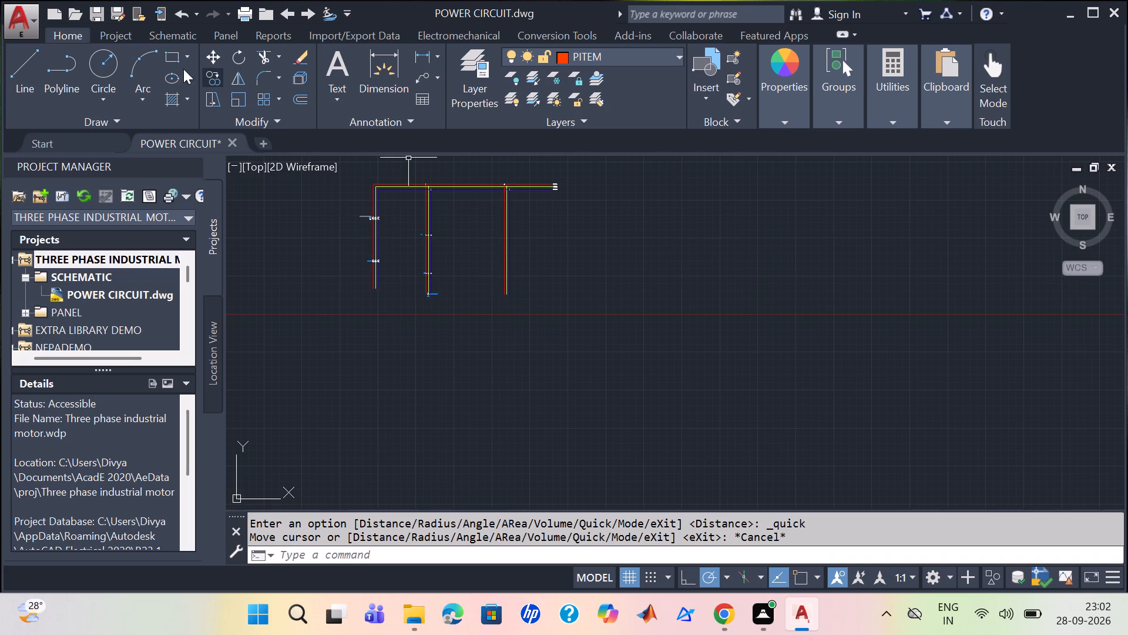
Review the available panel reports and schematic reports, including their Bill of Material options.
left_click(150, 37)
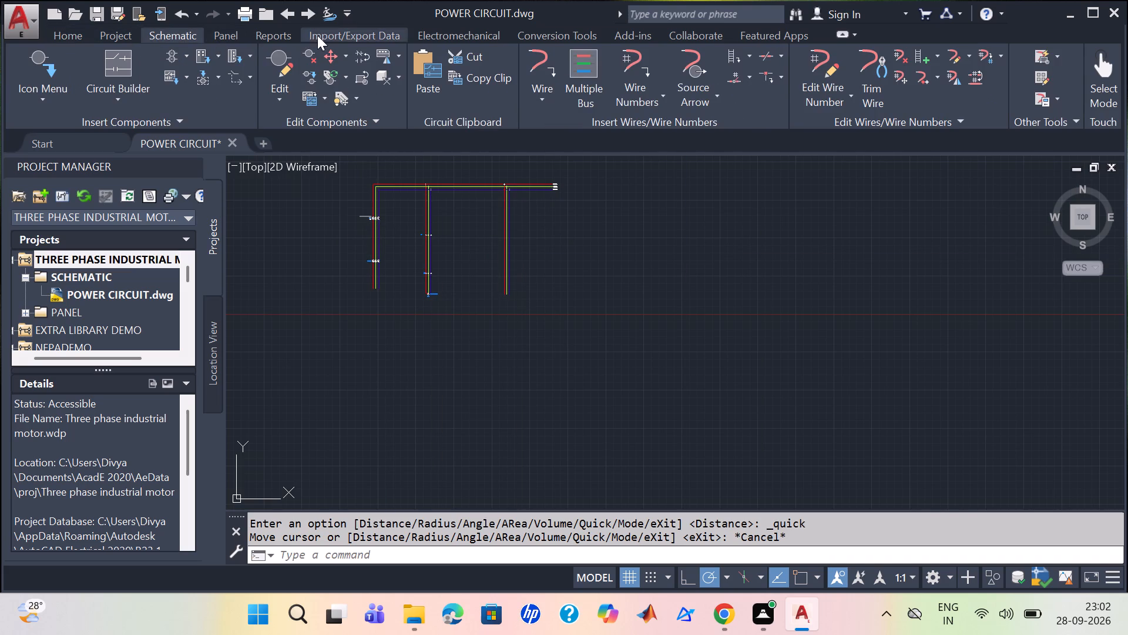
left_click(287, 33)
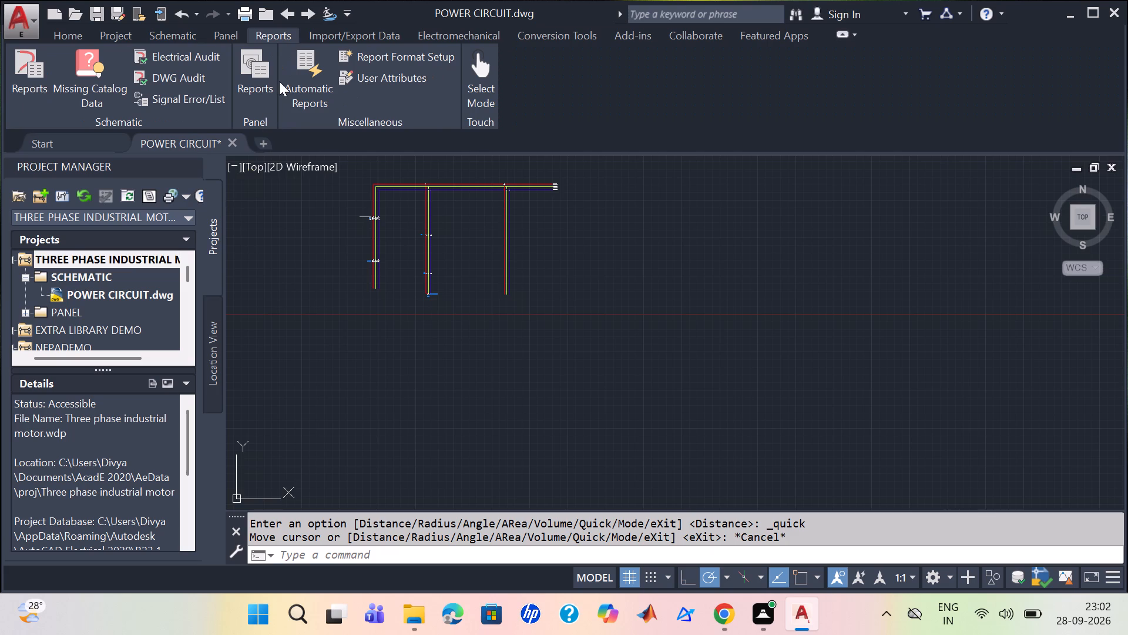
left_click(268, 99)
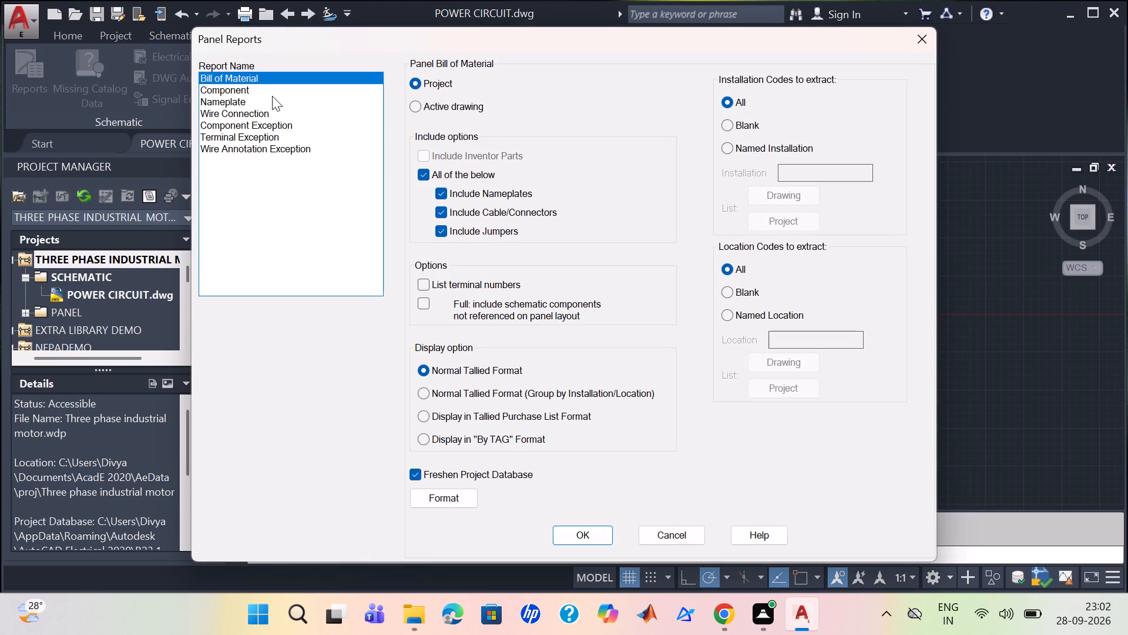
left_click(932, 44)
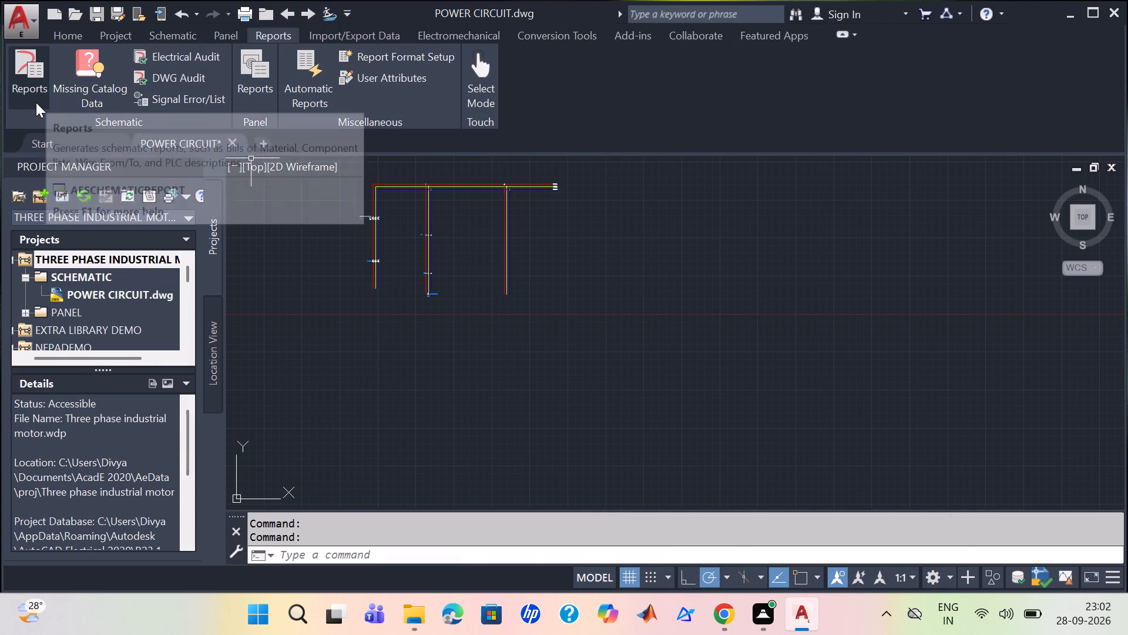
left_click(35, 102)
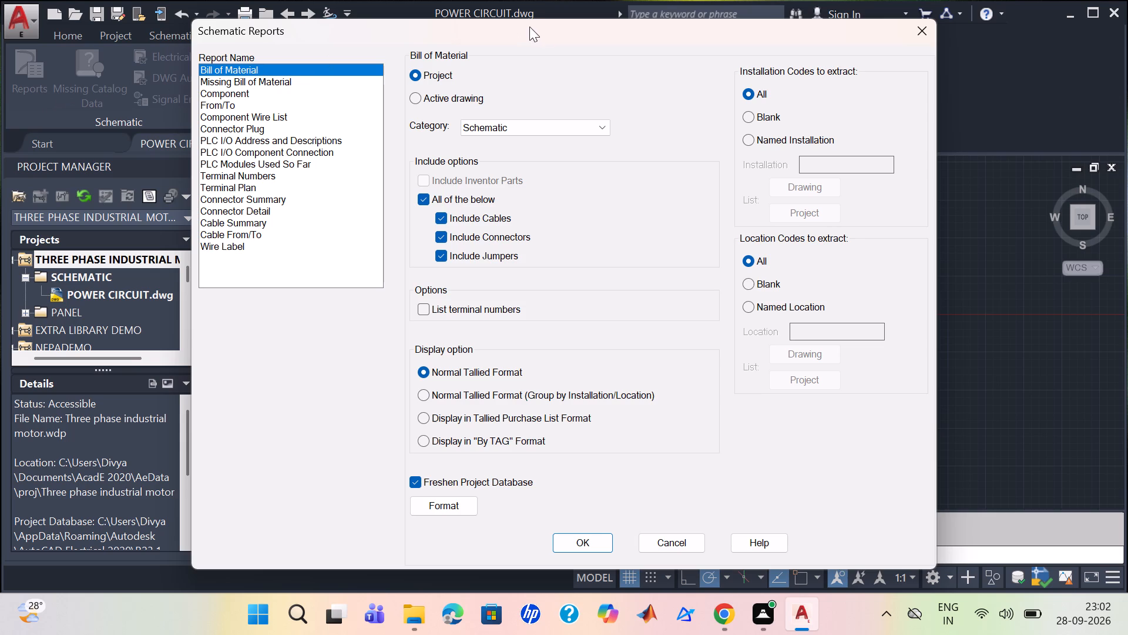
left_click(921, 38)
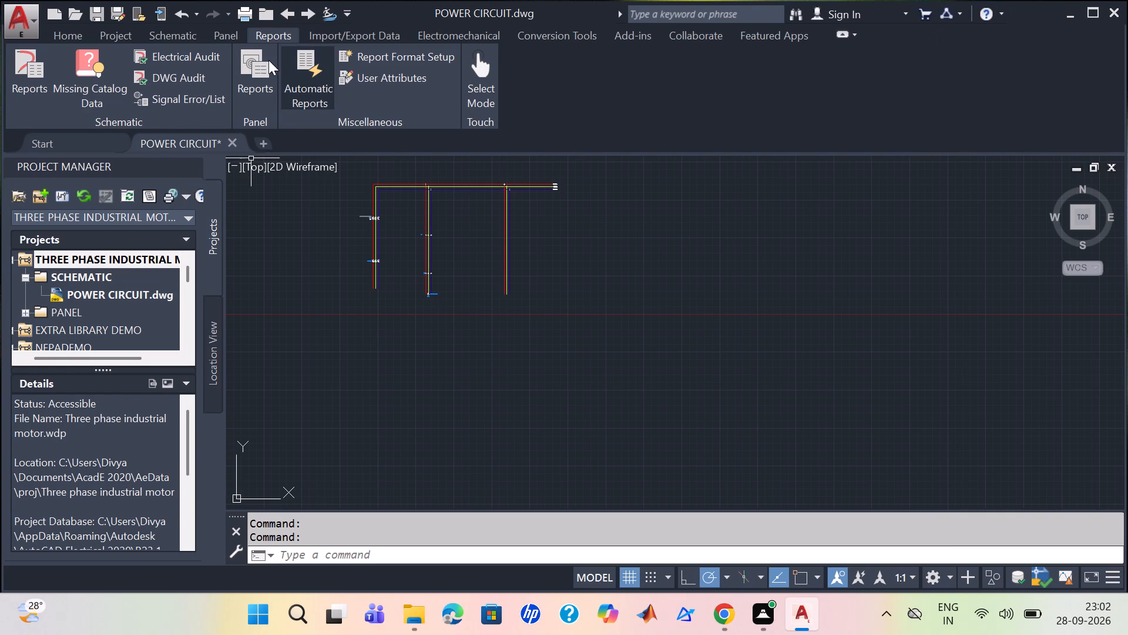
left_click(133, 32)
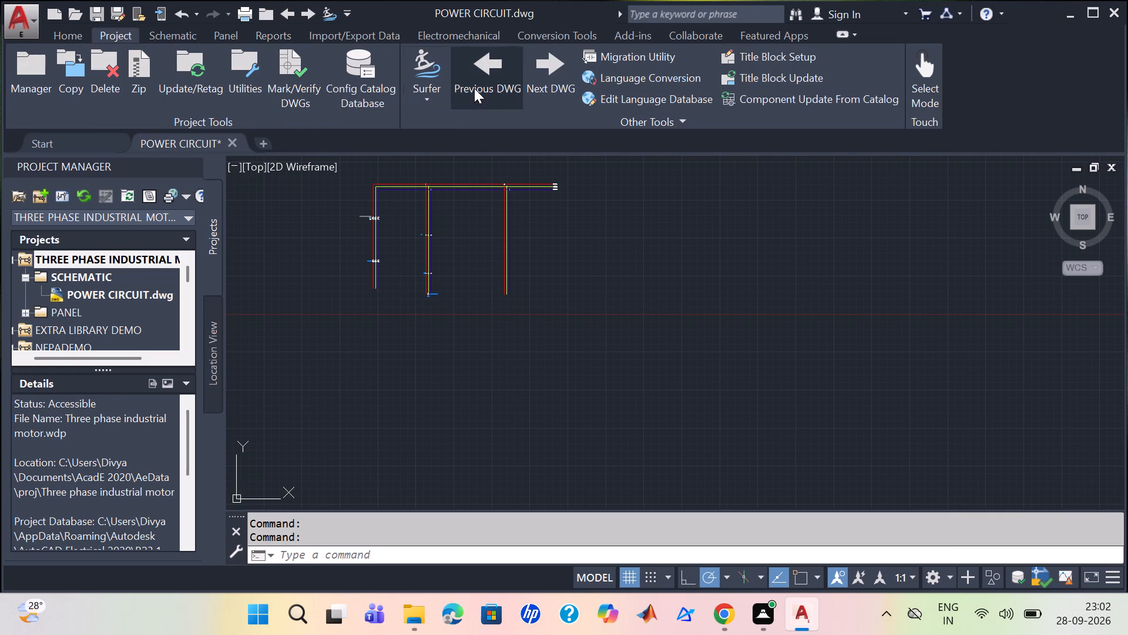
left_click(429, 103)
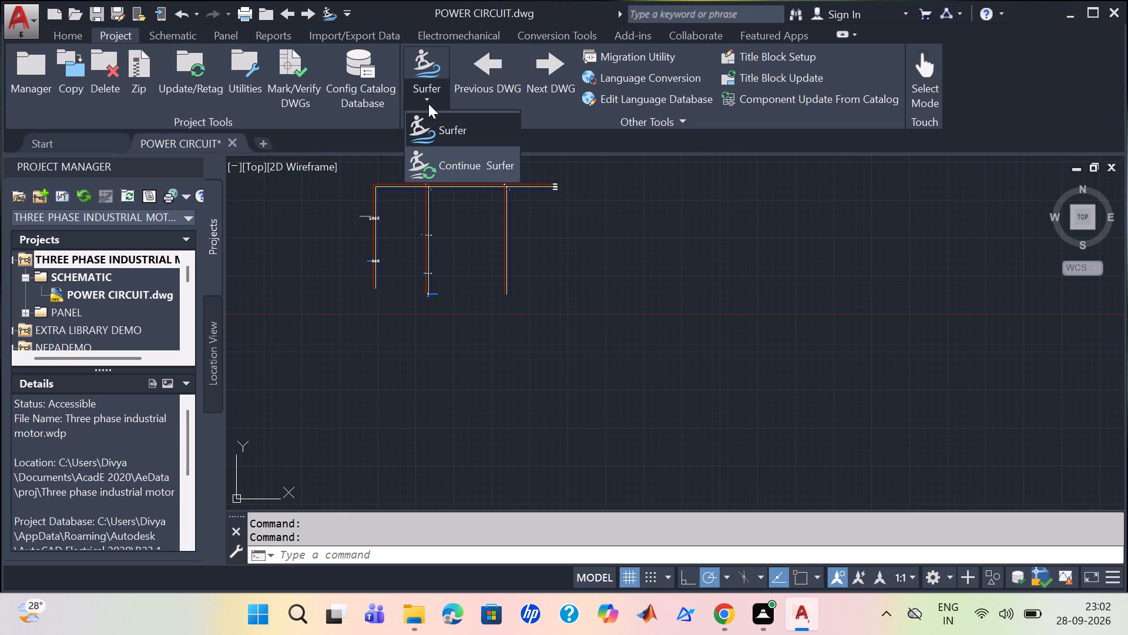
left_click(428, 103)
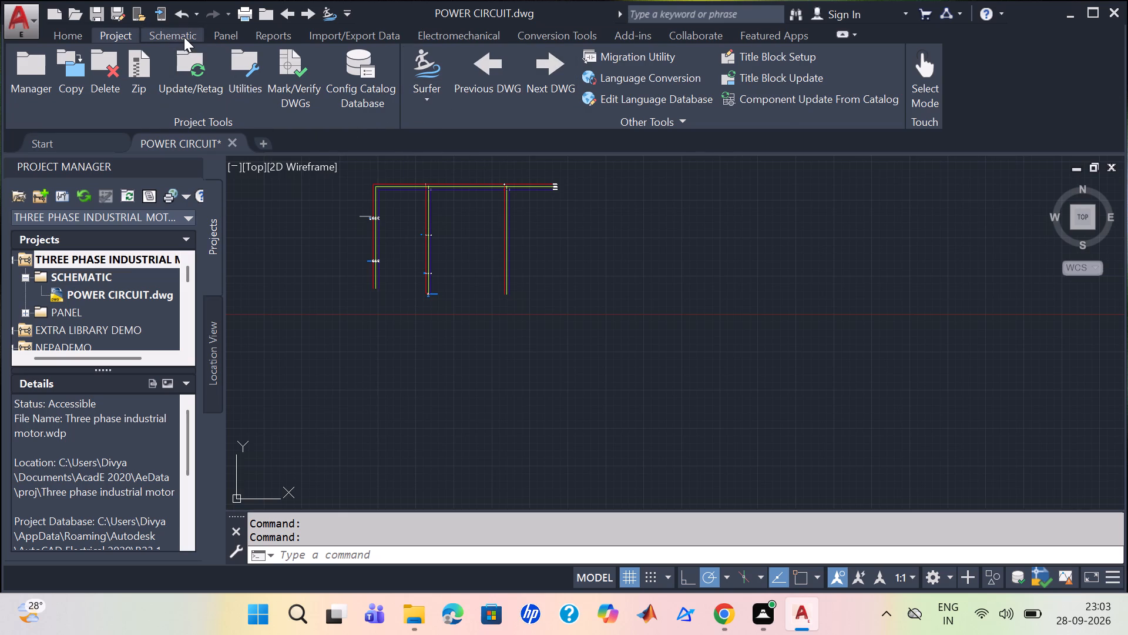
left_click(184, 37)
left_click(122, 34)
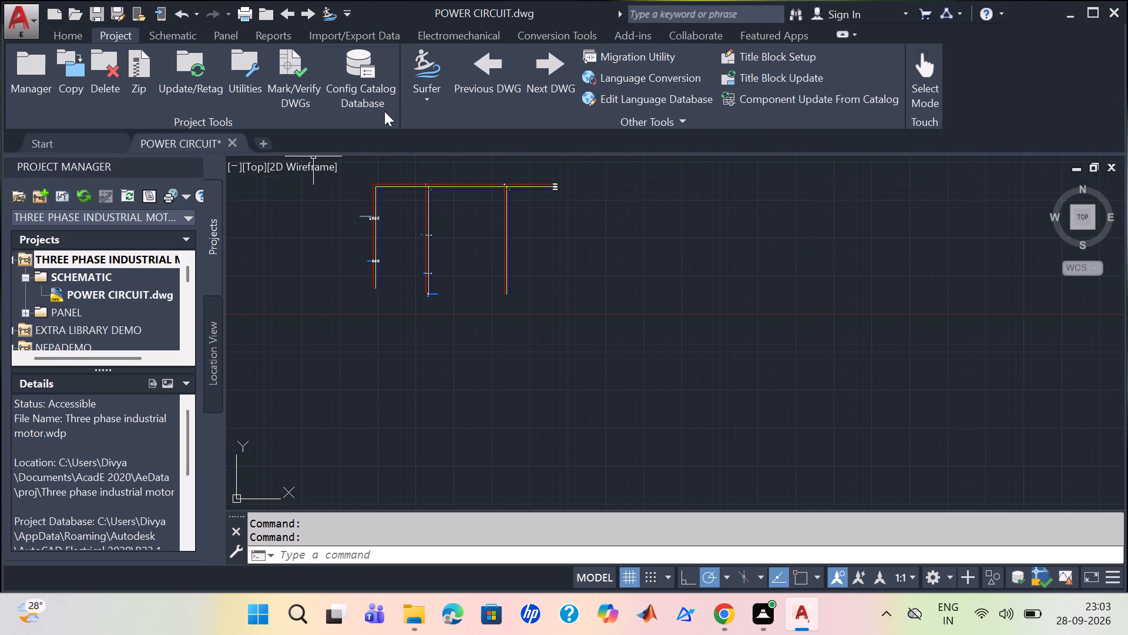
Run an Electrical Audit on the whole three-phase industrial motor project, and close the audit window.
left_click(289, 32)
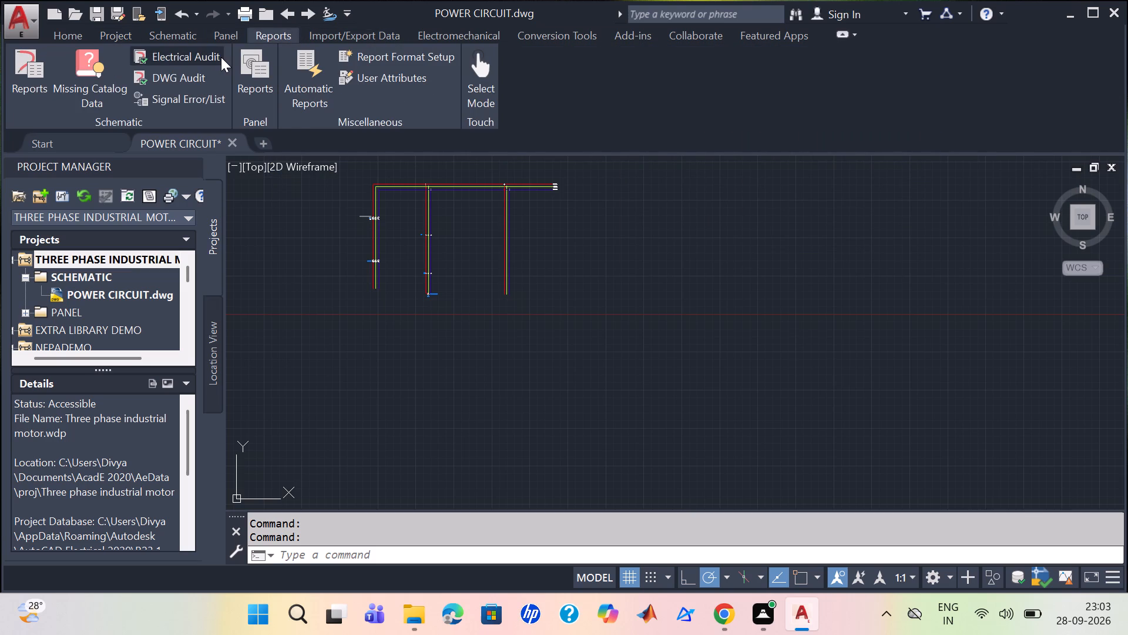
left_click(221, 57)
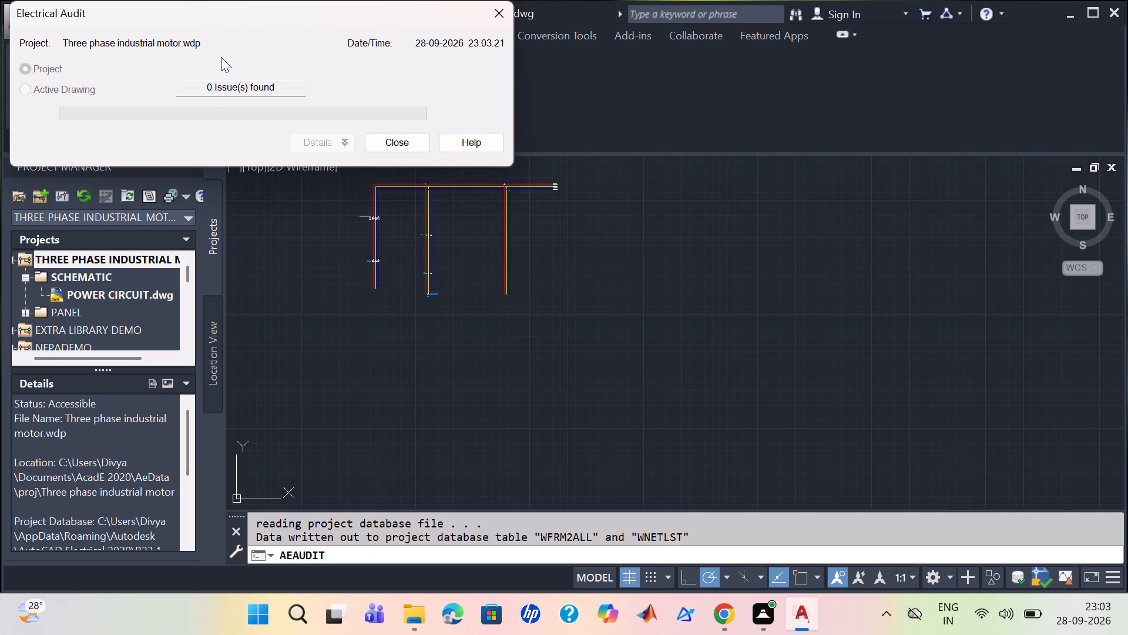
left_click(494, 15)
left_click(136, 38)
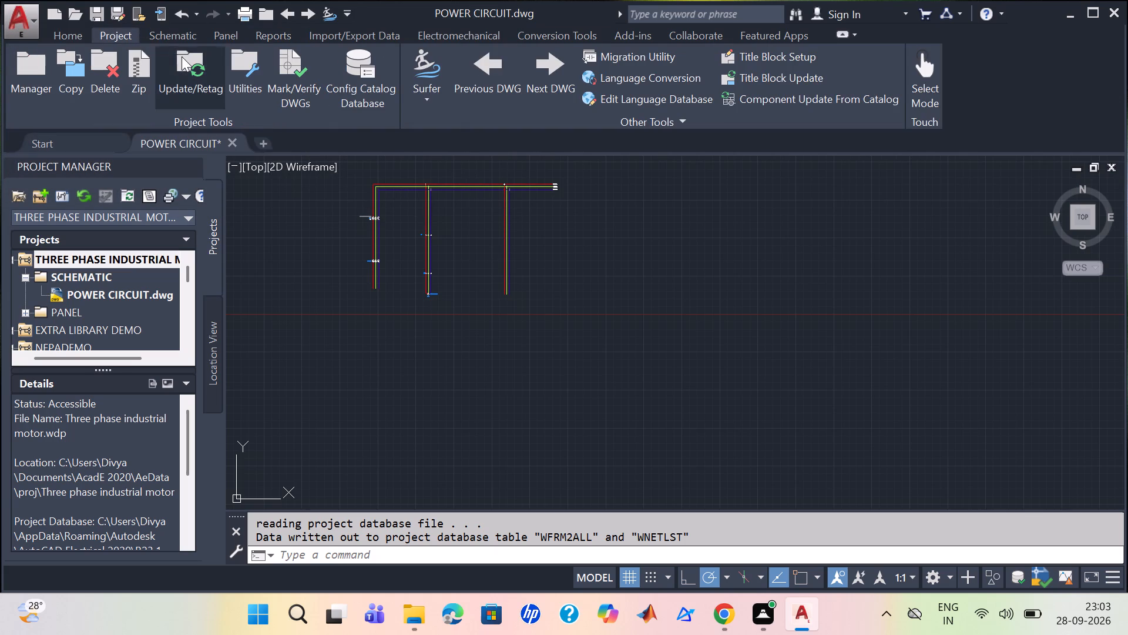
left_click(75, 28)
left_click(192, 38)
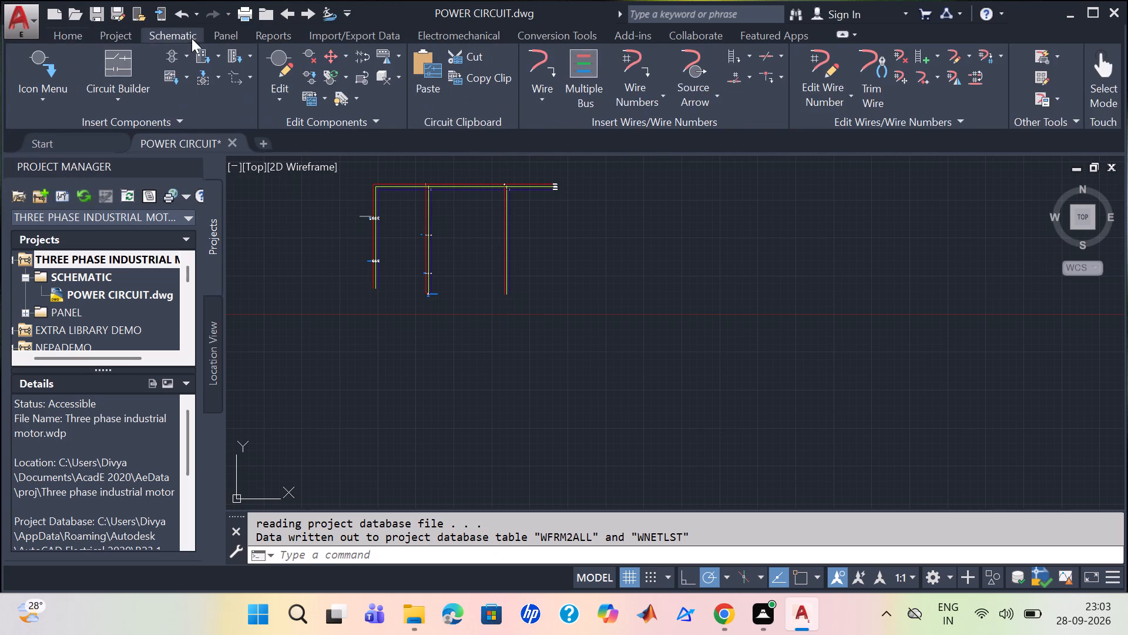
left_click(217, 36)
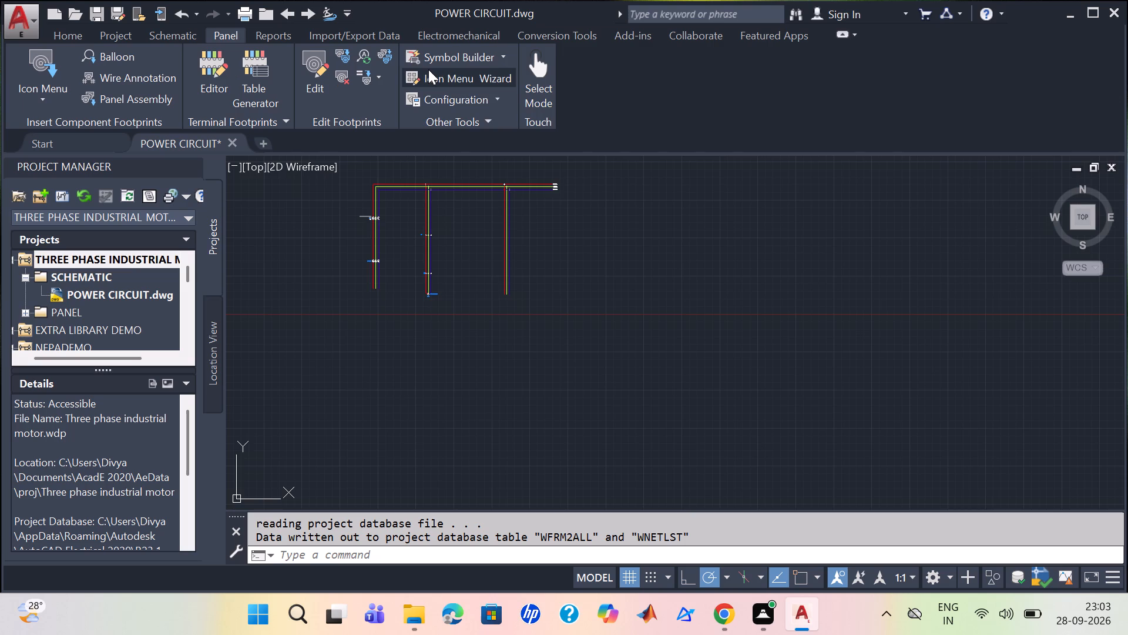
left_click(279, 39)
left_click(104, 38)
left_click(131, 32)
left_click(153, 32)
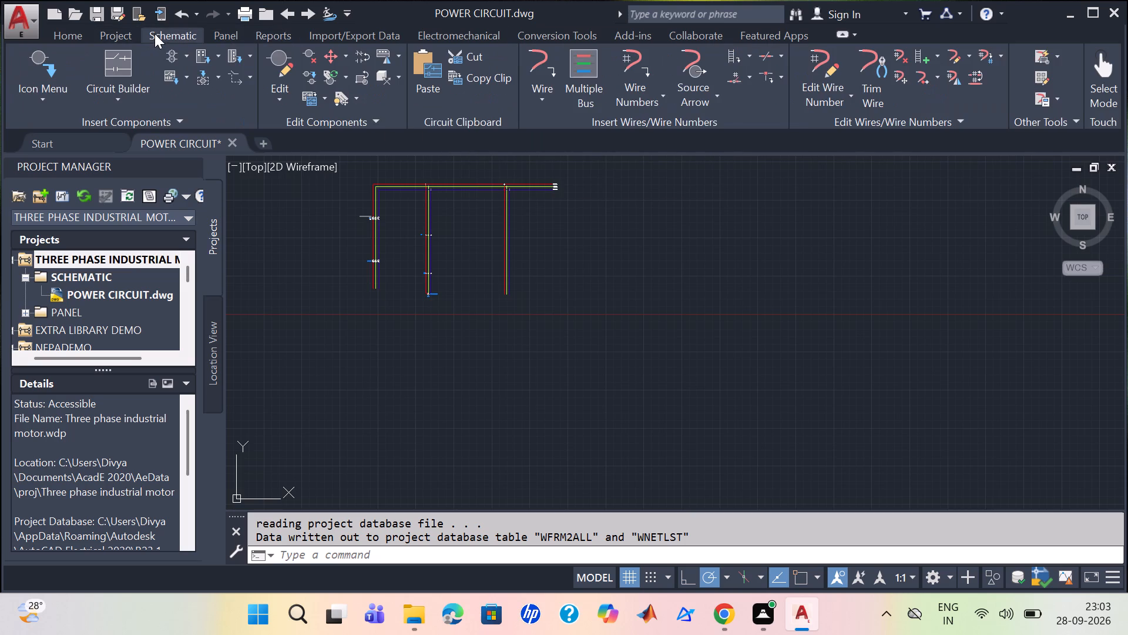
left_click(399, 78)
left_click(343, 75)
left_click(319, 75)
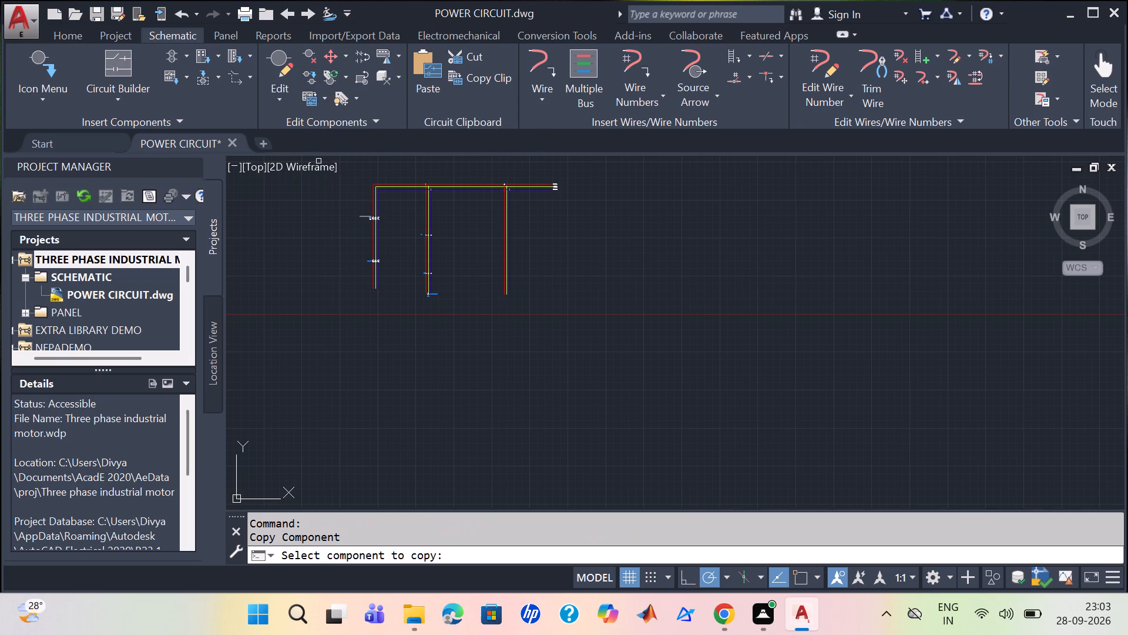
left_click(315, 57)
Start the Scoot command for repositioning a component, wire or wire number in the schematic.
left_click(329, 55)
left_click(351, 55)
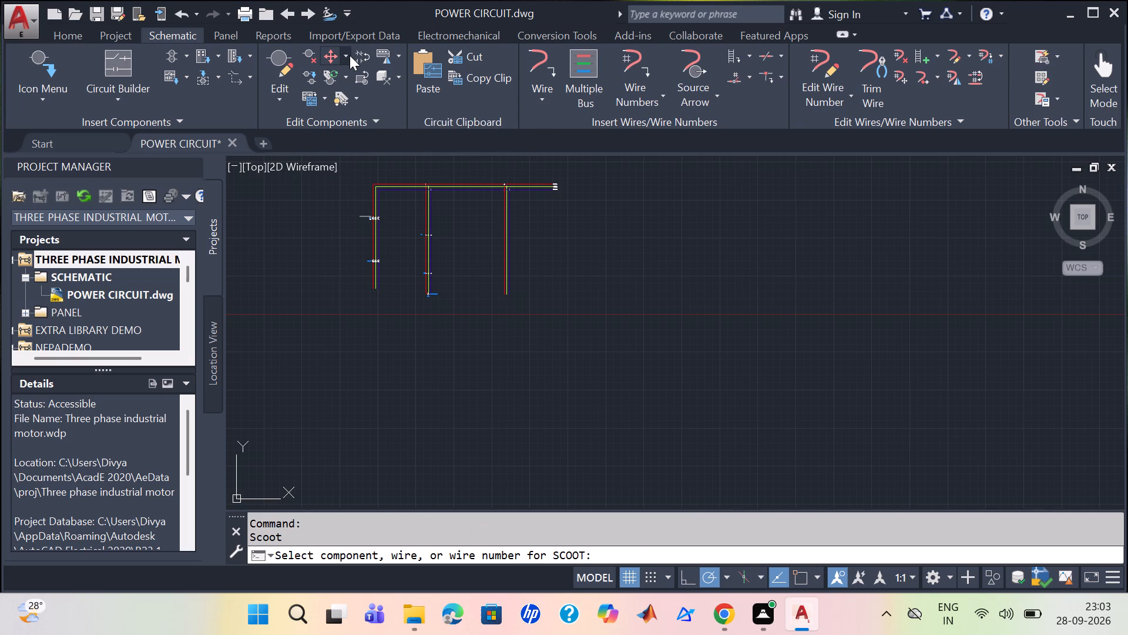
left_click(350, 55)
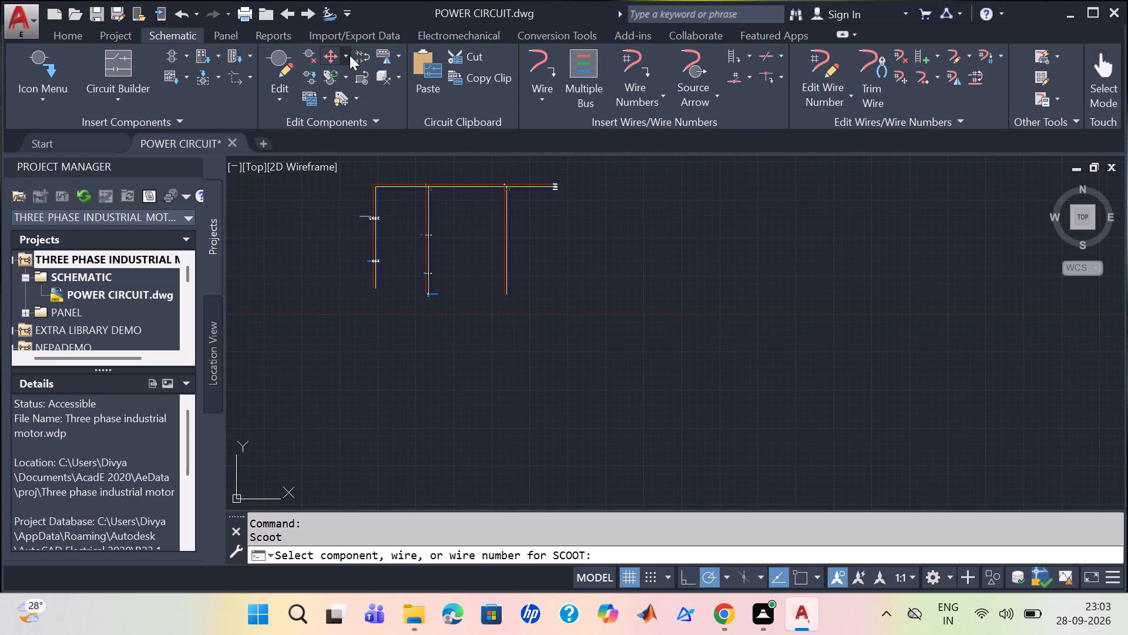
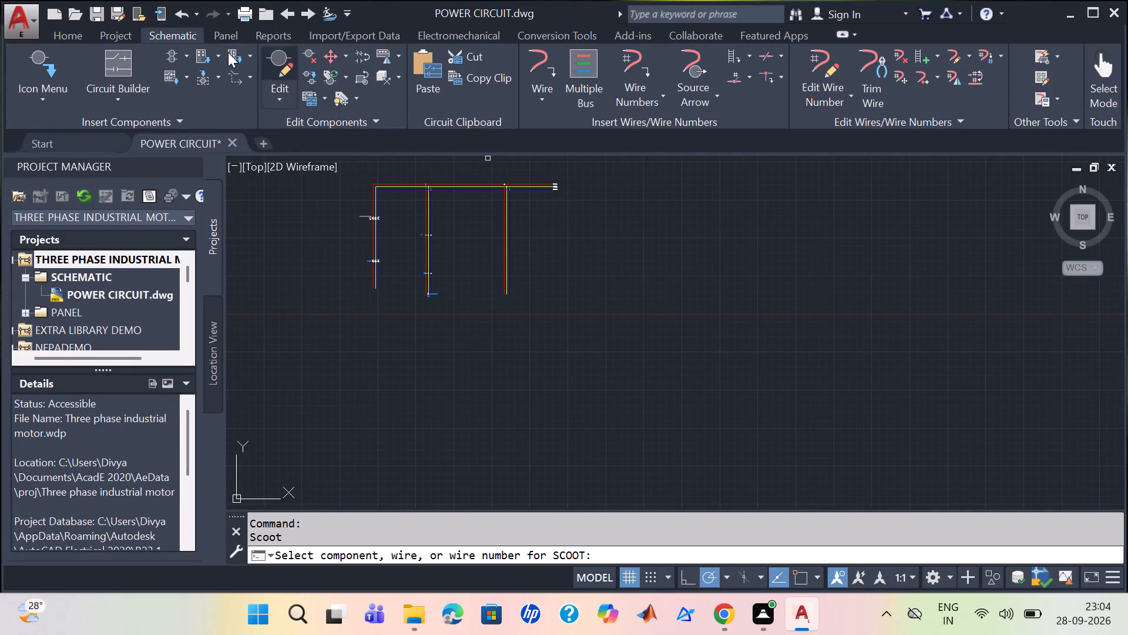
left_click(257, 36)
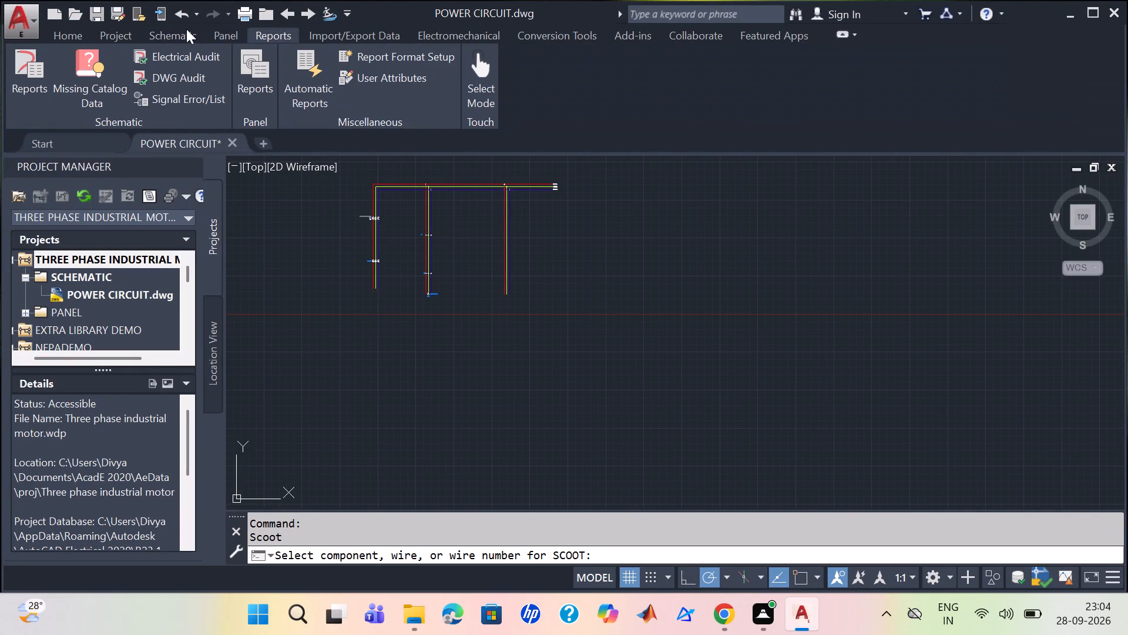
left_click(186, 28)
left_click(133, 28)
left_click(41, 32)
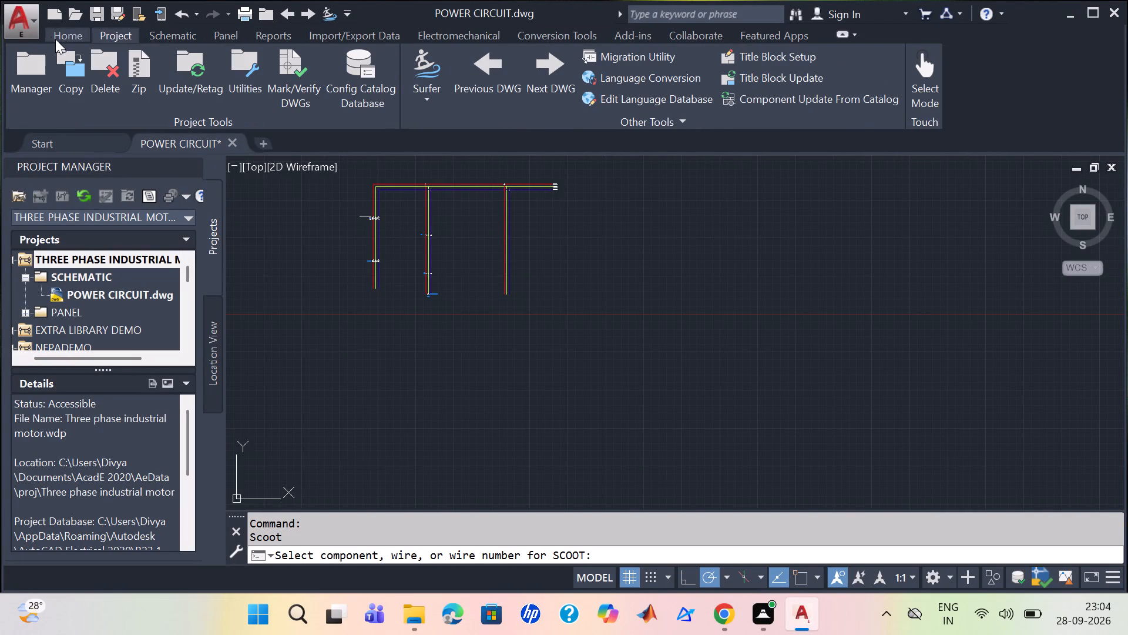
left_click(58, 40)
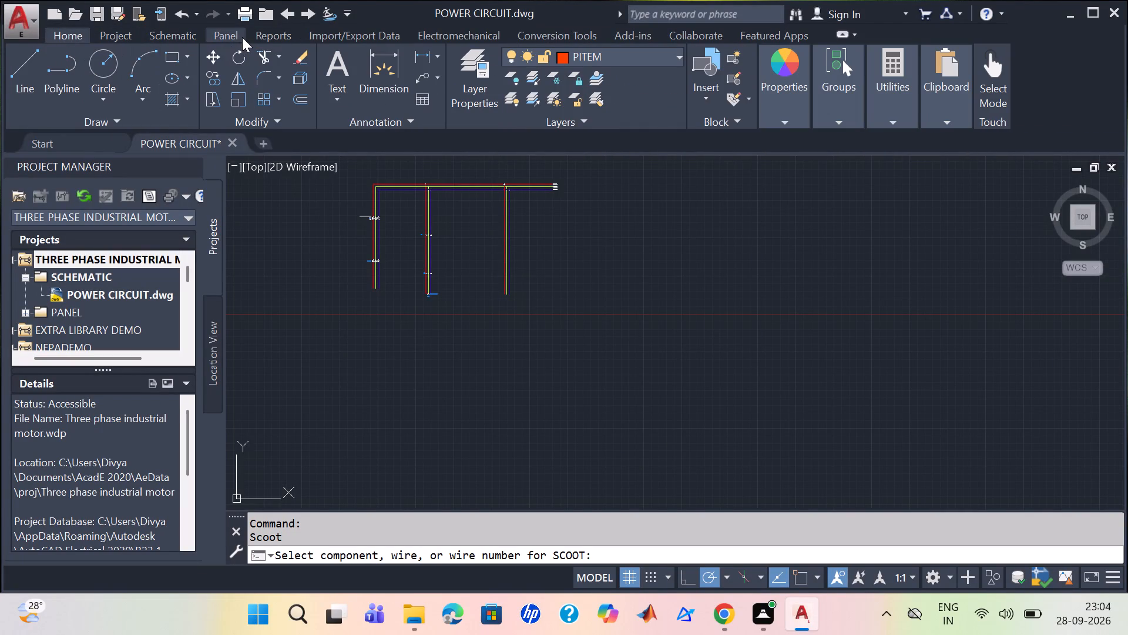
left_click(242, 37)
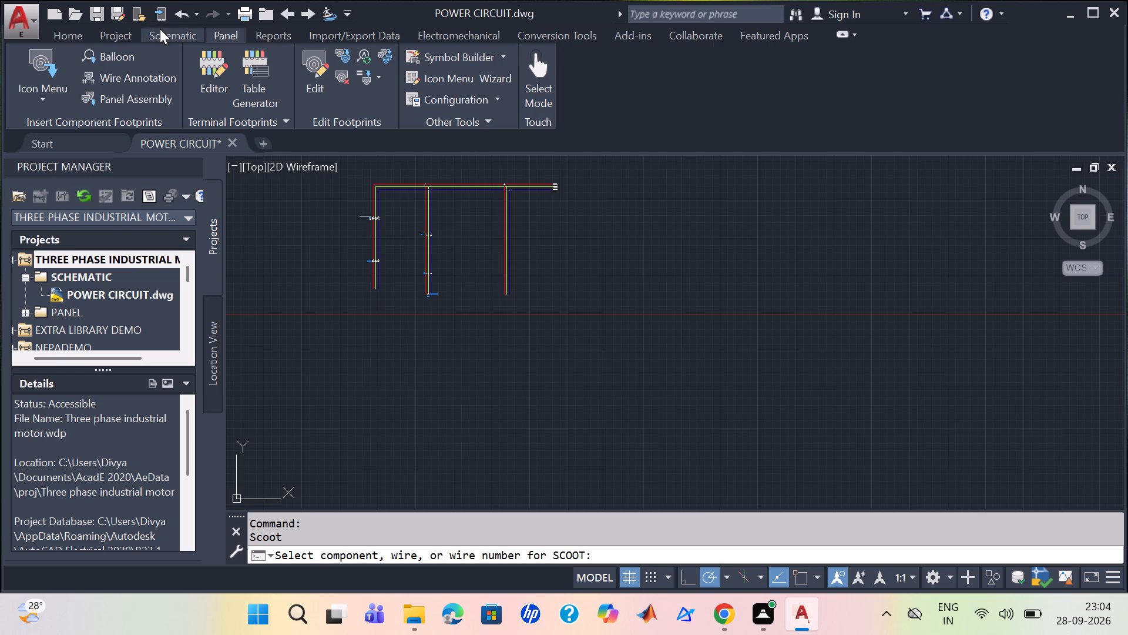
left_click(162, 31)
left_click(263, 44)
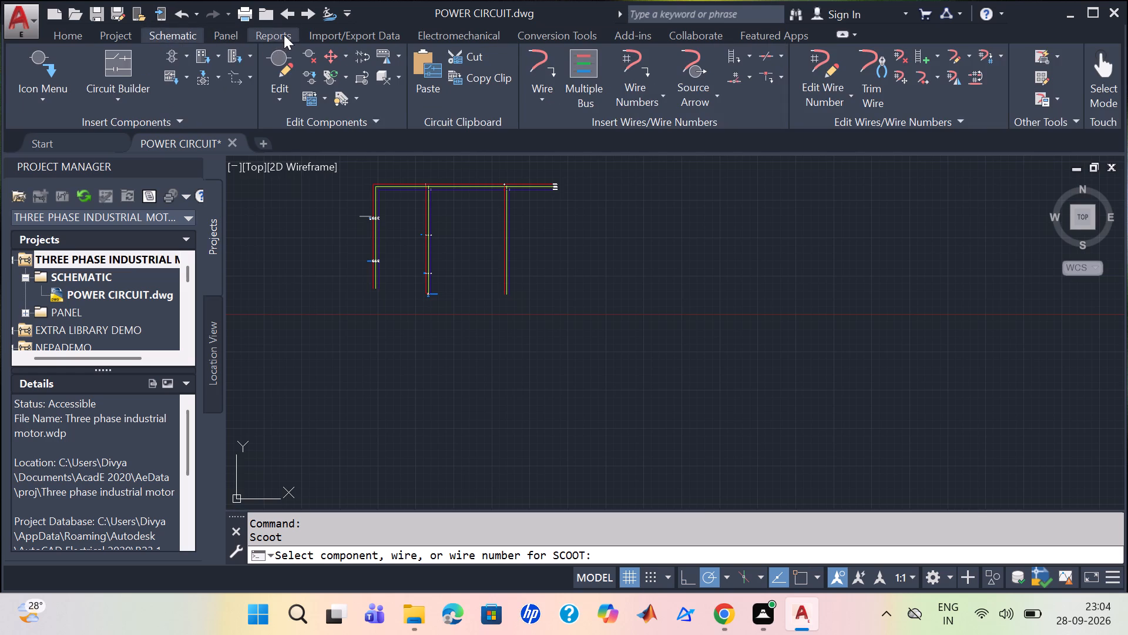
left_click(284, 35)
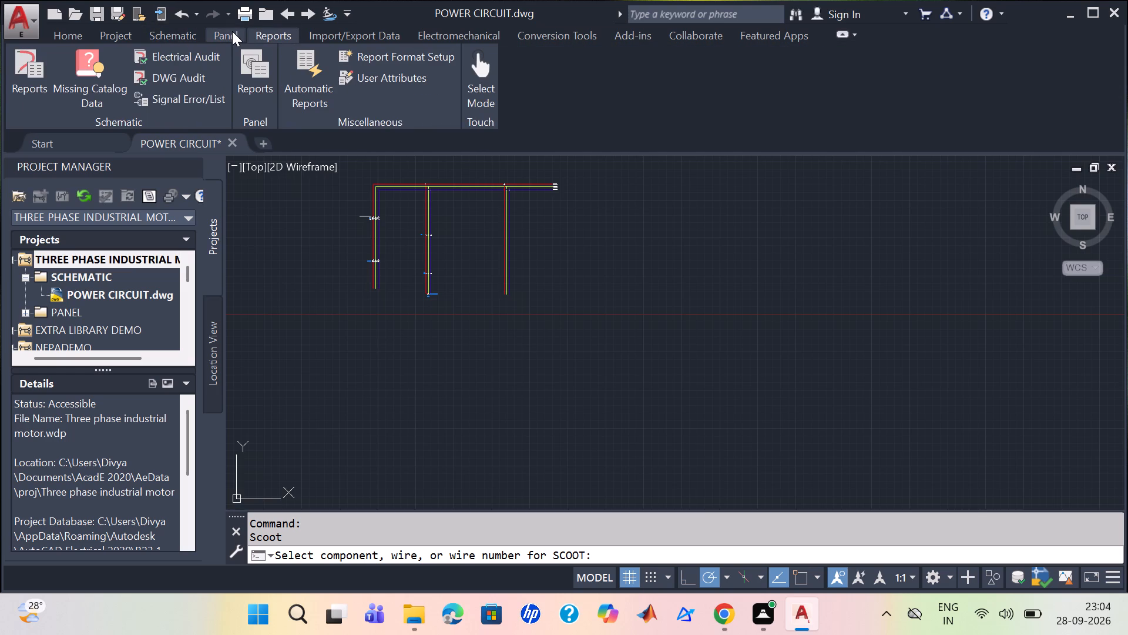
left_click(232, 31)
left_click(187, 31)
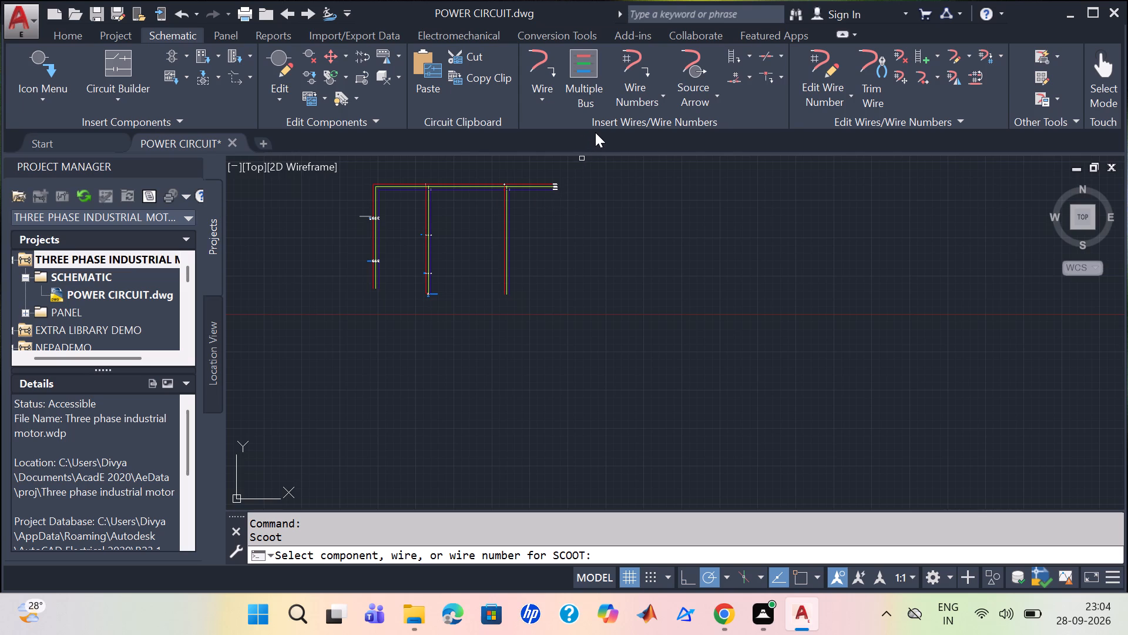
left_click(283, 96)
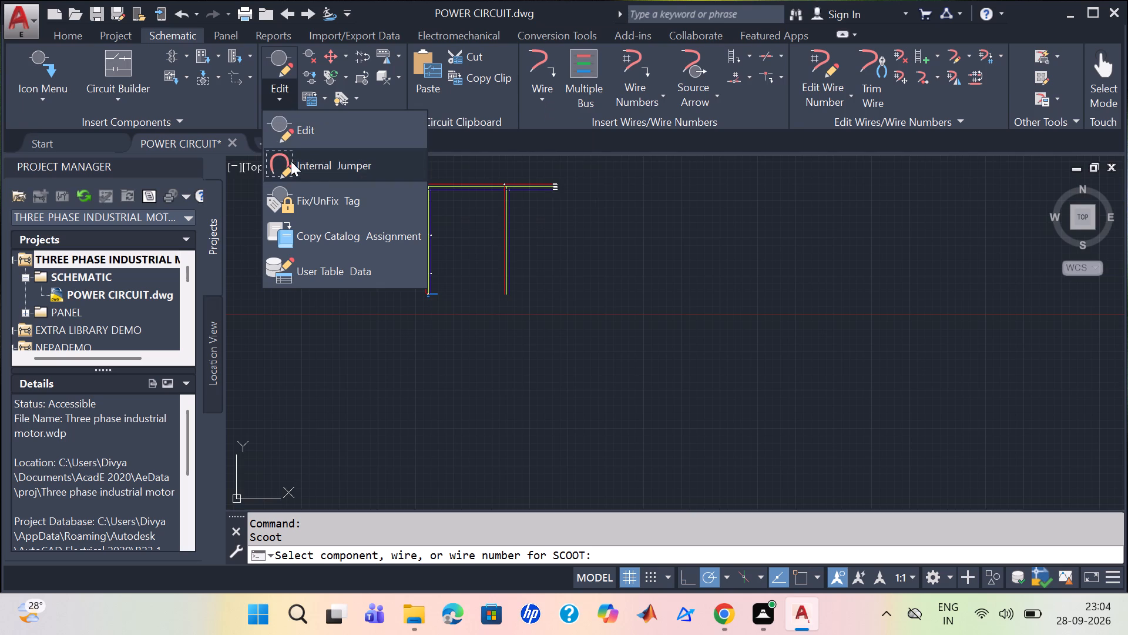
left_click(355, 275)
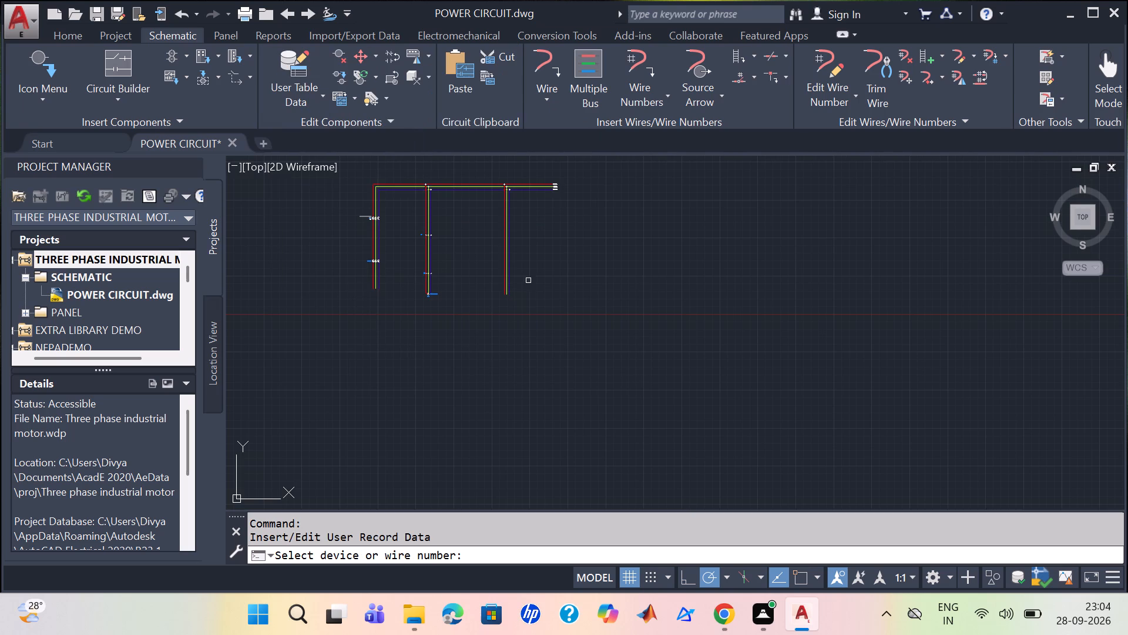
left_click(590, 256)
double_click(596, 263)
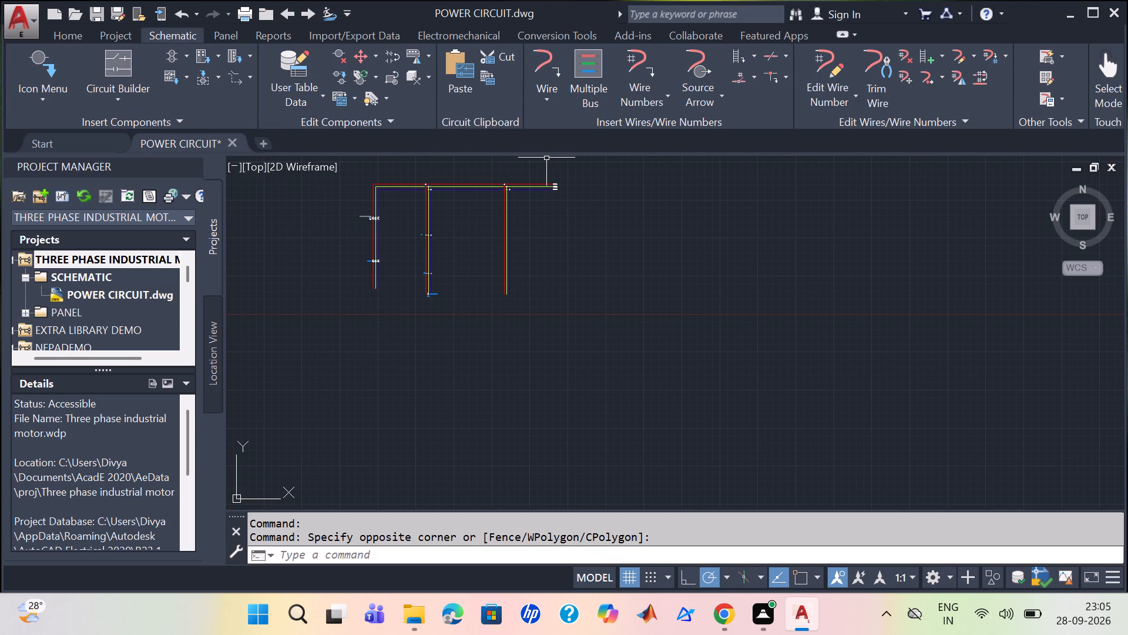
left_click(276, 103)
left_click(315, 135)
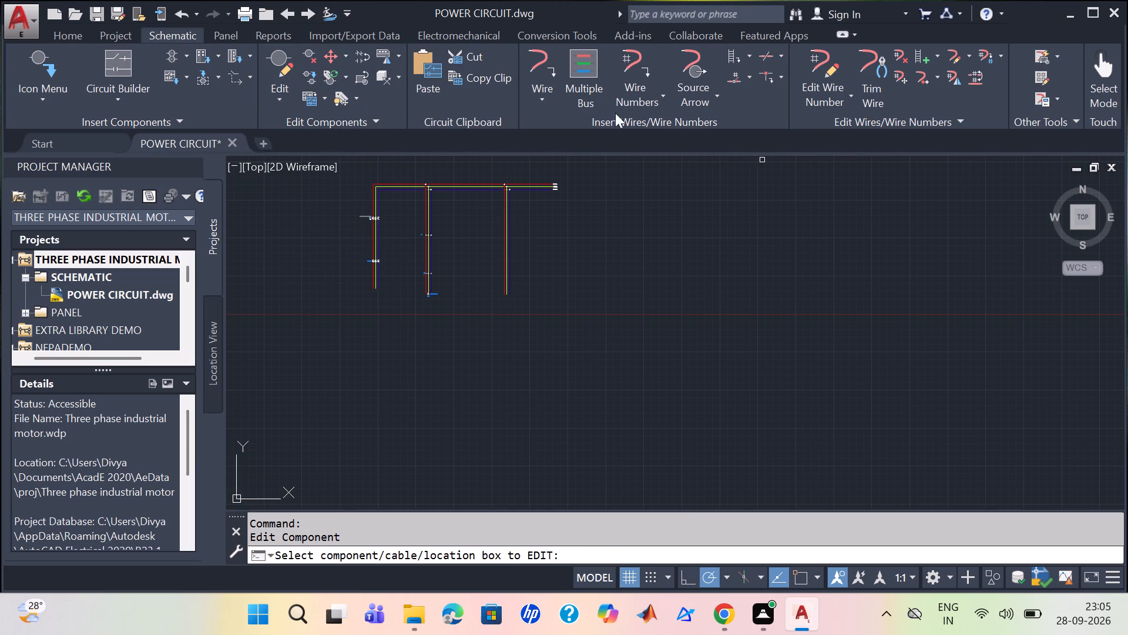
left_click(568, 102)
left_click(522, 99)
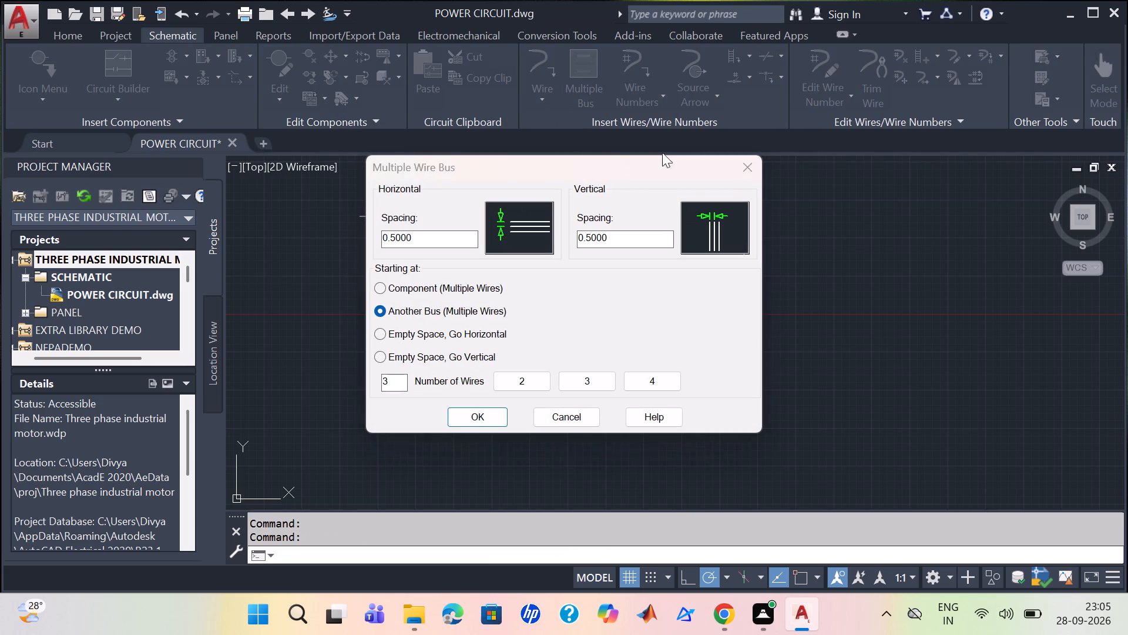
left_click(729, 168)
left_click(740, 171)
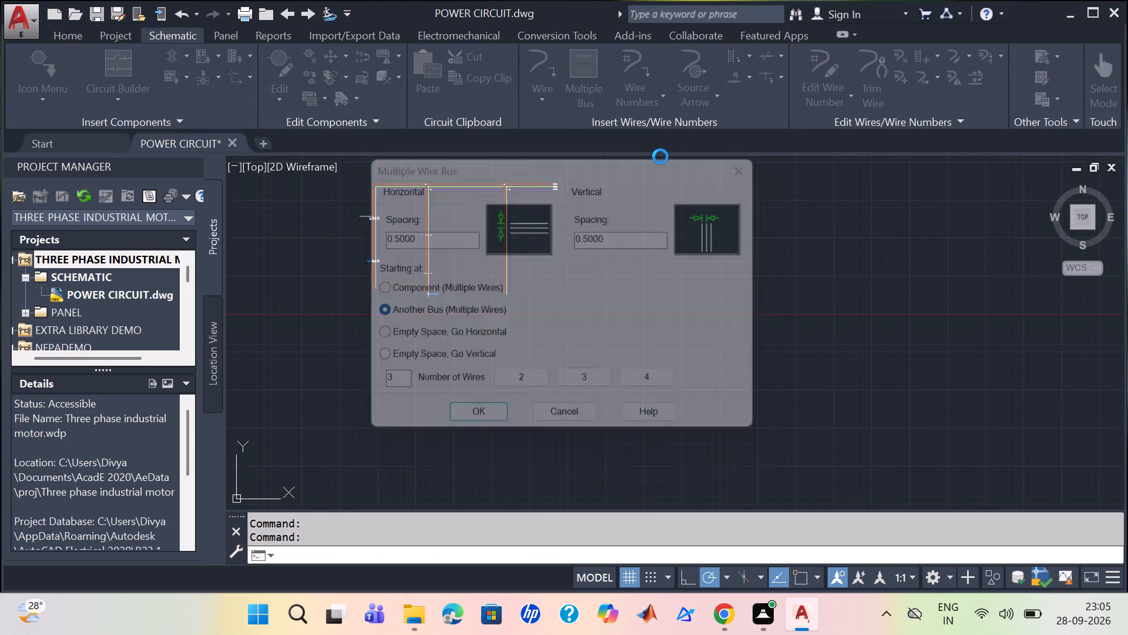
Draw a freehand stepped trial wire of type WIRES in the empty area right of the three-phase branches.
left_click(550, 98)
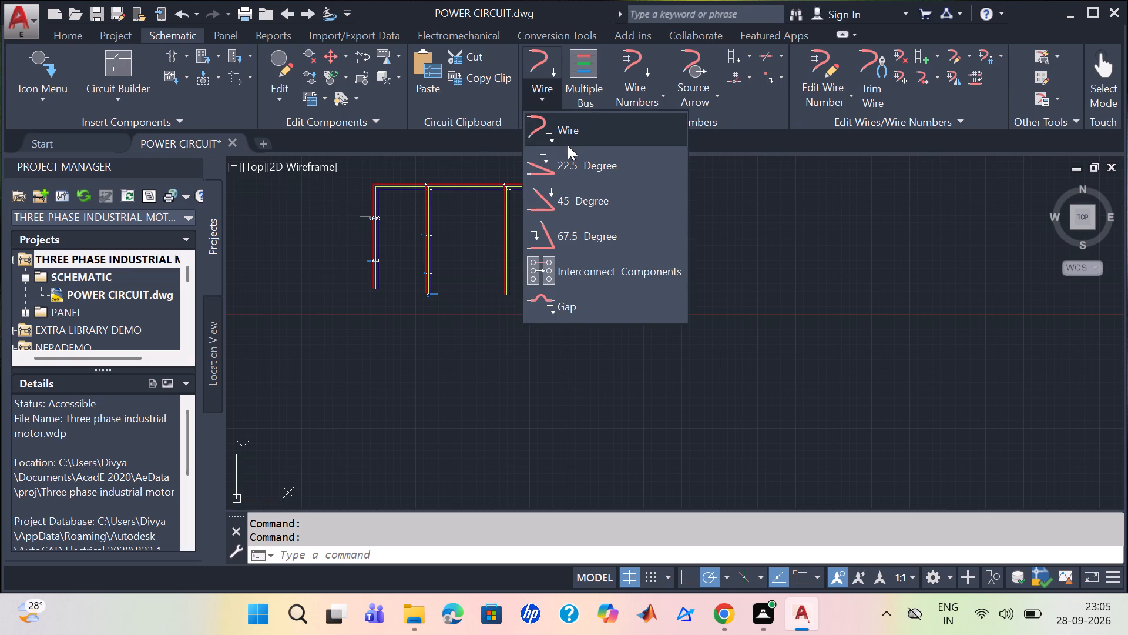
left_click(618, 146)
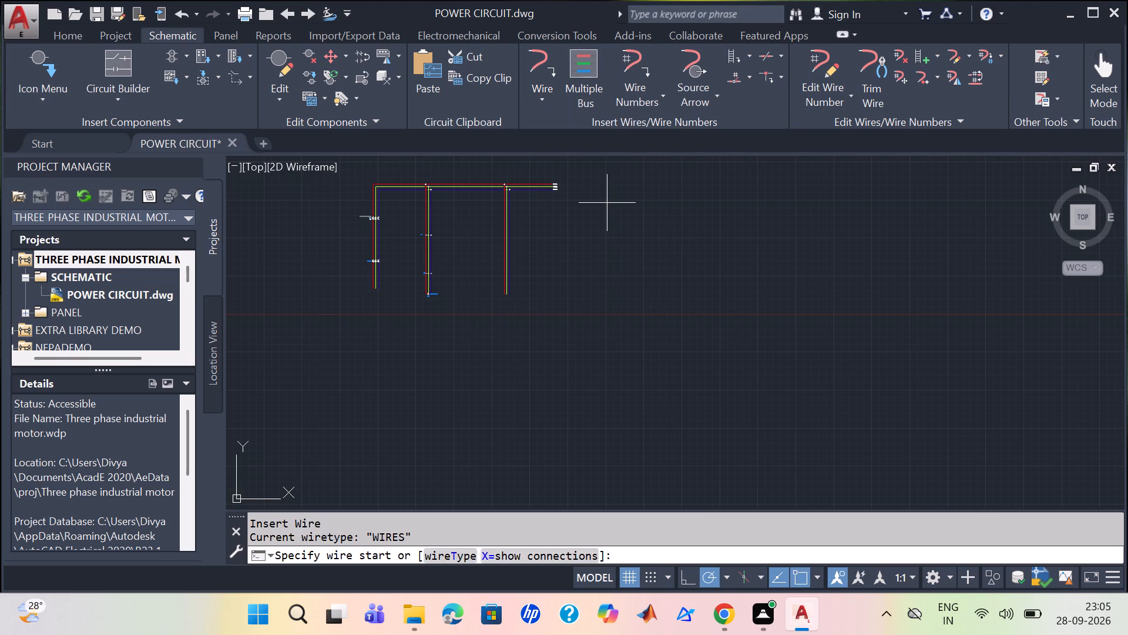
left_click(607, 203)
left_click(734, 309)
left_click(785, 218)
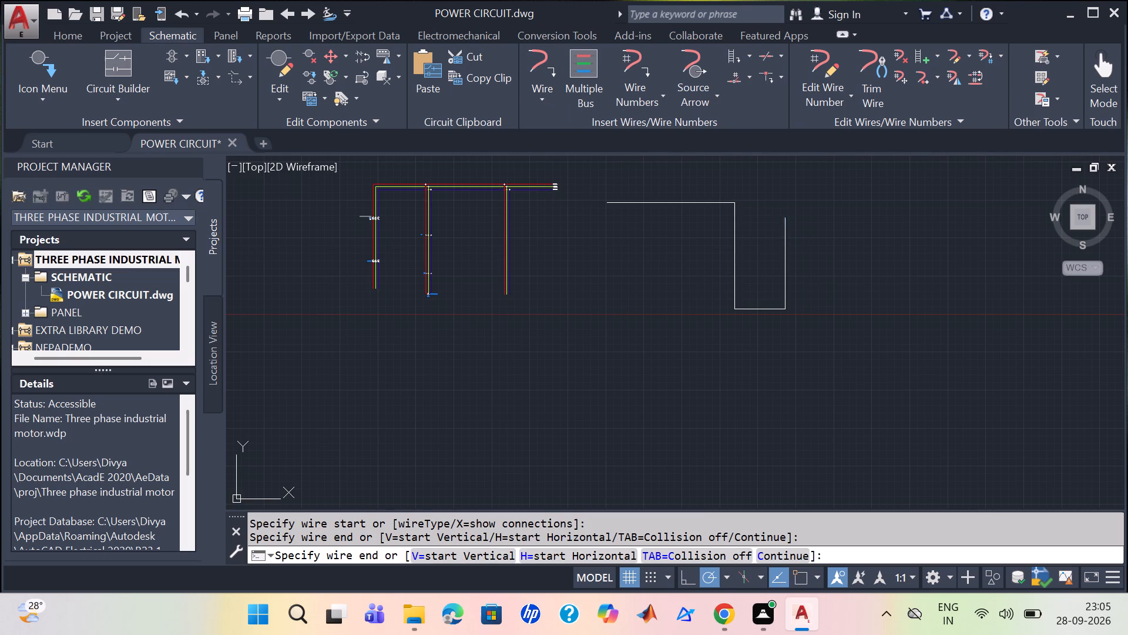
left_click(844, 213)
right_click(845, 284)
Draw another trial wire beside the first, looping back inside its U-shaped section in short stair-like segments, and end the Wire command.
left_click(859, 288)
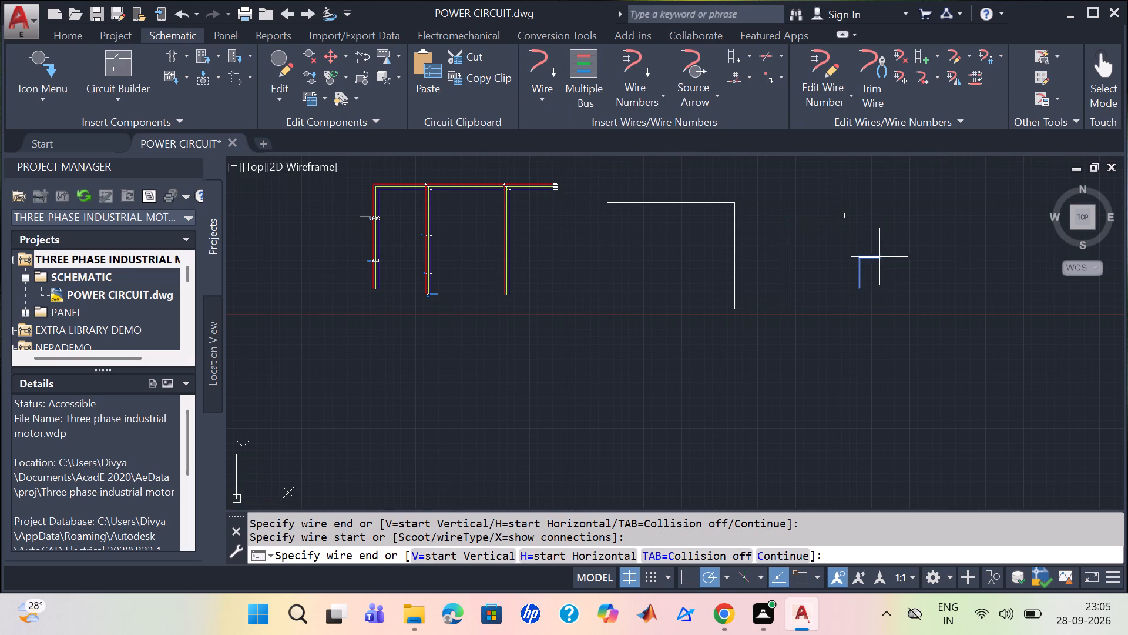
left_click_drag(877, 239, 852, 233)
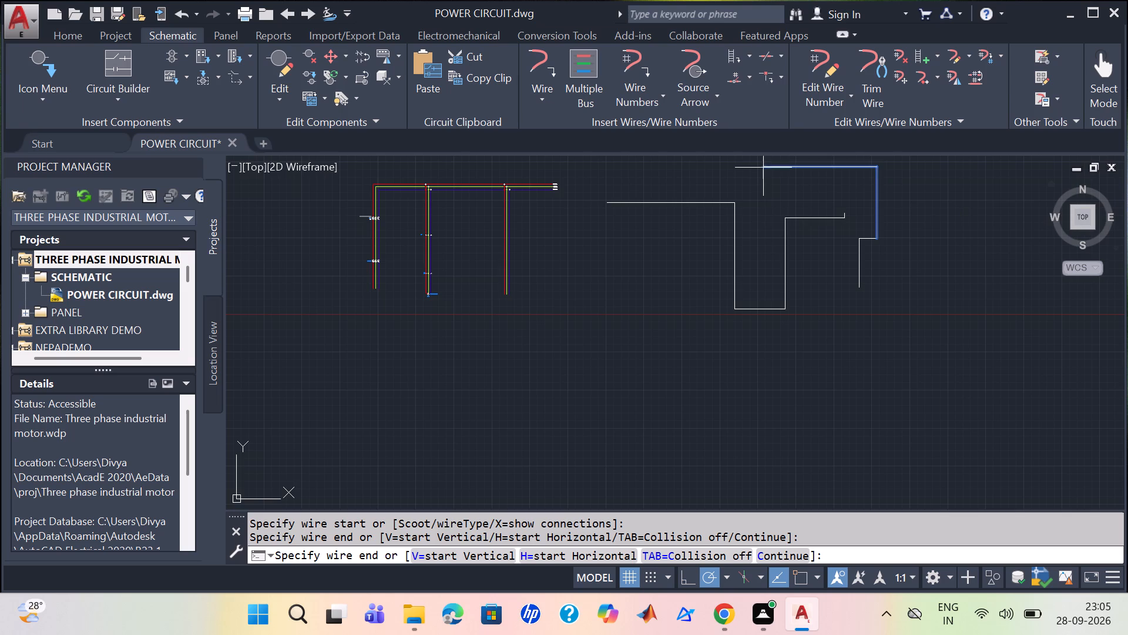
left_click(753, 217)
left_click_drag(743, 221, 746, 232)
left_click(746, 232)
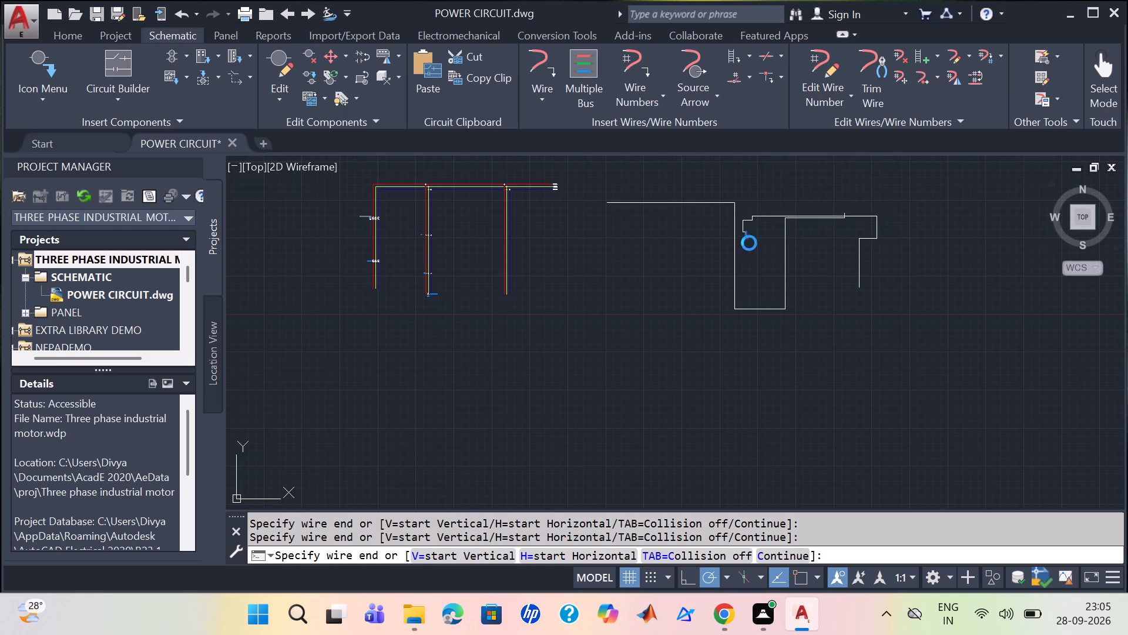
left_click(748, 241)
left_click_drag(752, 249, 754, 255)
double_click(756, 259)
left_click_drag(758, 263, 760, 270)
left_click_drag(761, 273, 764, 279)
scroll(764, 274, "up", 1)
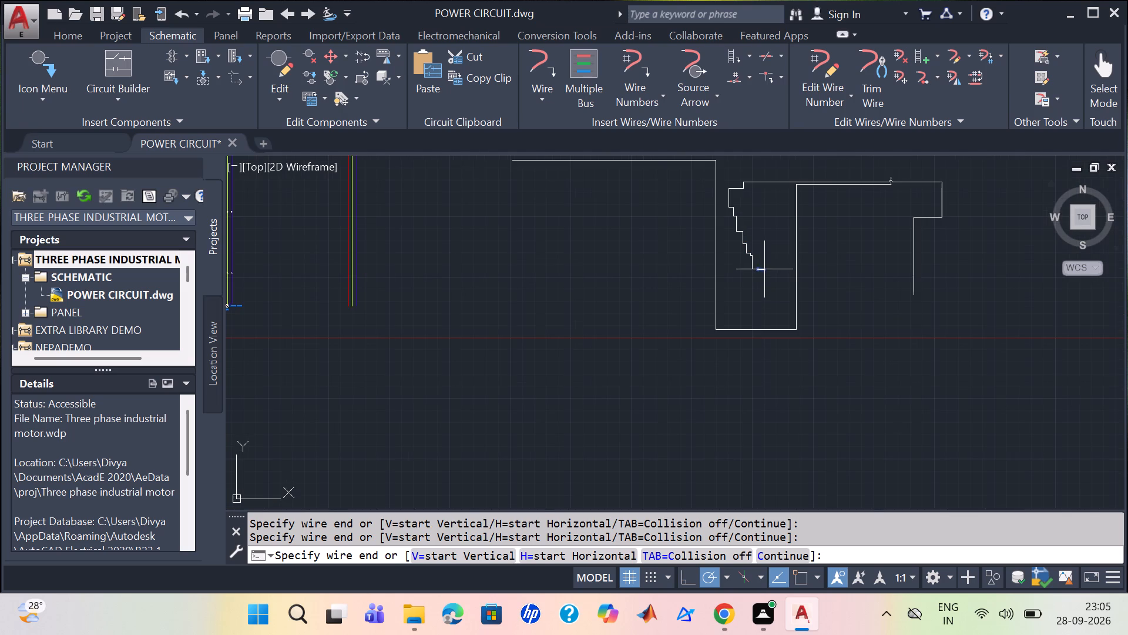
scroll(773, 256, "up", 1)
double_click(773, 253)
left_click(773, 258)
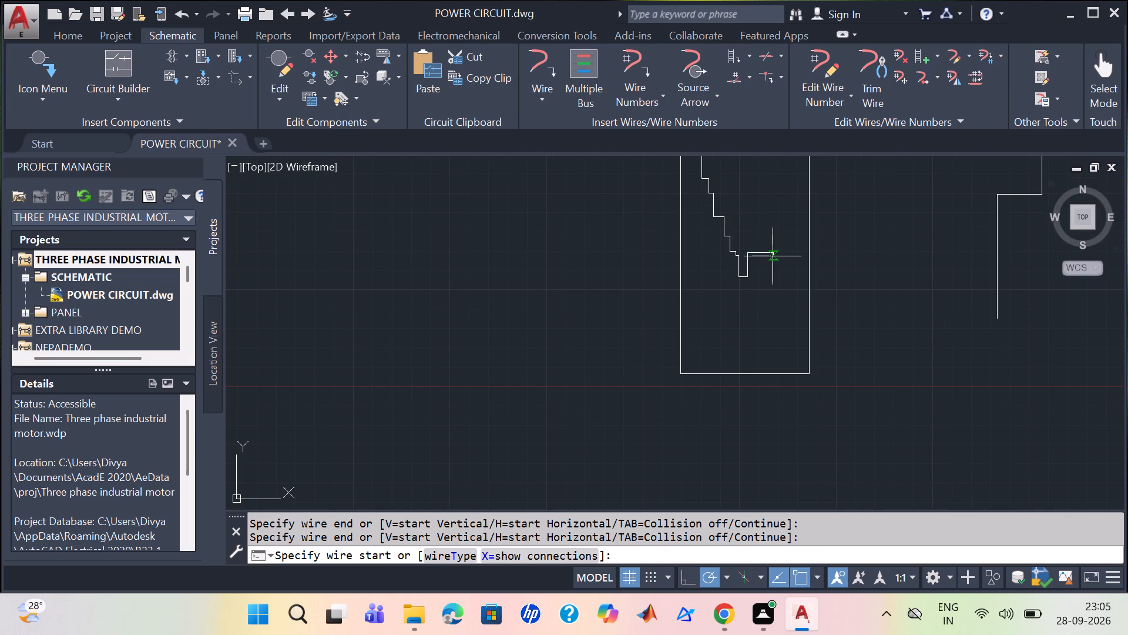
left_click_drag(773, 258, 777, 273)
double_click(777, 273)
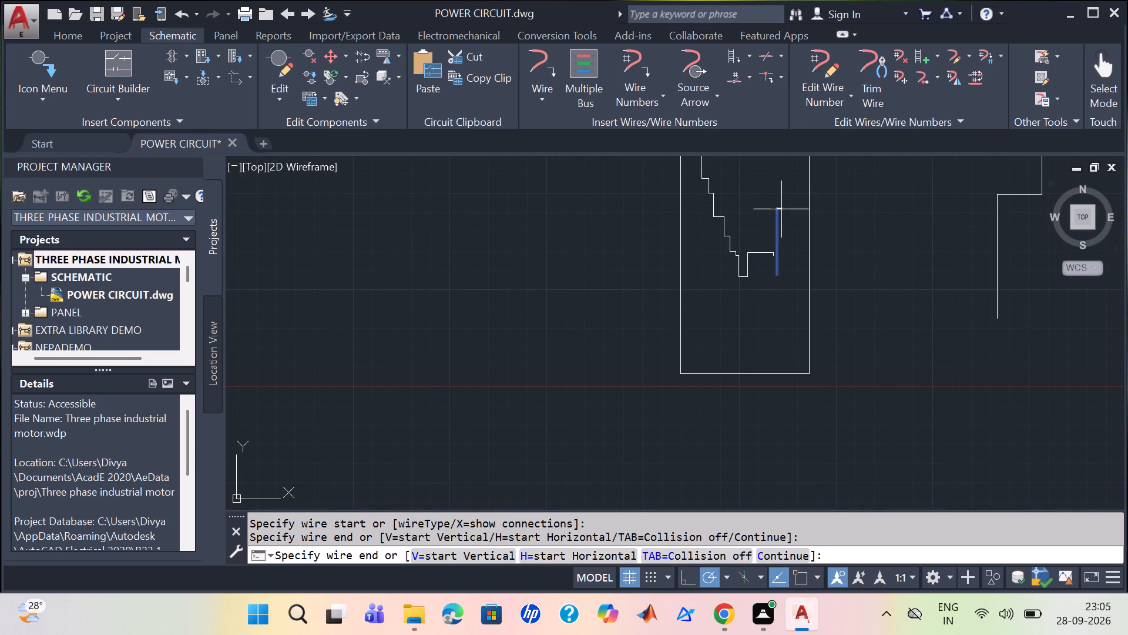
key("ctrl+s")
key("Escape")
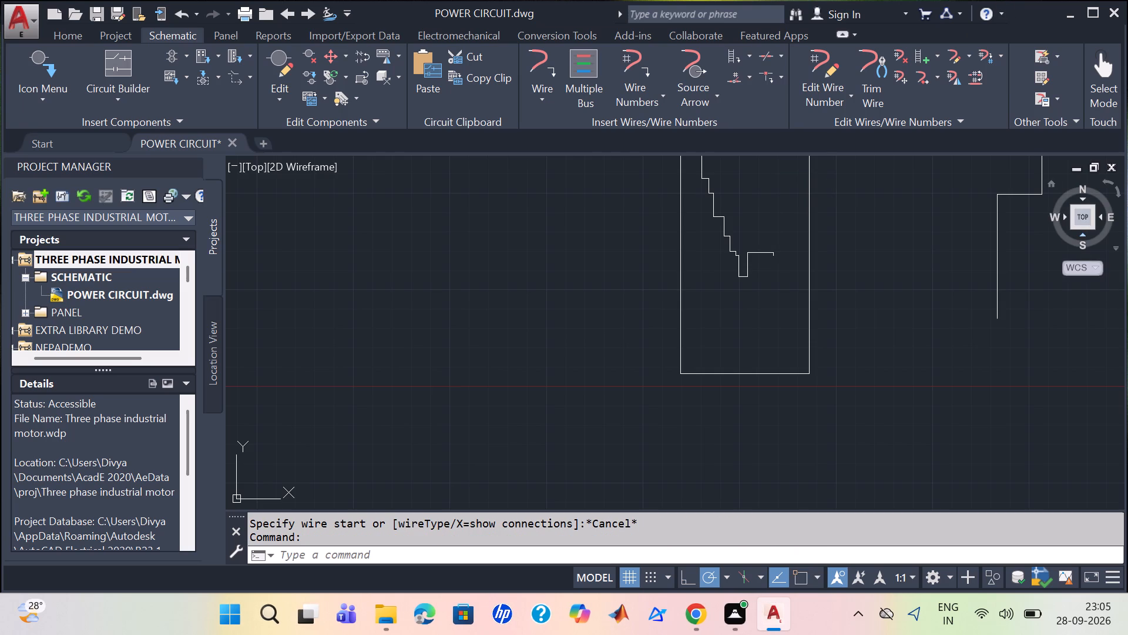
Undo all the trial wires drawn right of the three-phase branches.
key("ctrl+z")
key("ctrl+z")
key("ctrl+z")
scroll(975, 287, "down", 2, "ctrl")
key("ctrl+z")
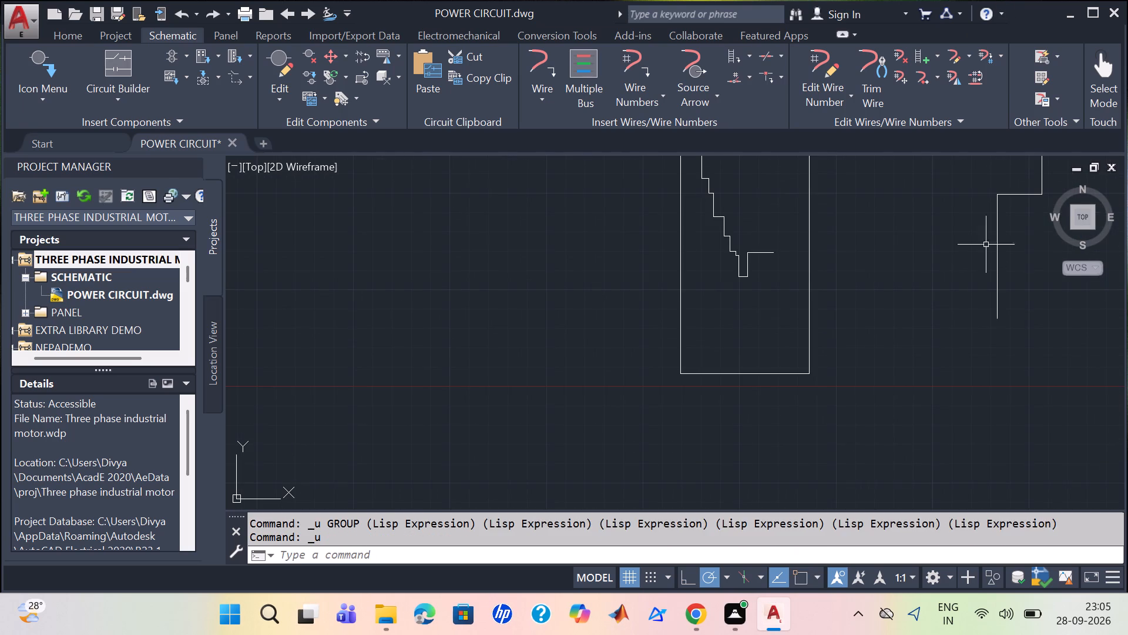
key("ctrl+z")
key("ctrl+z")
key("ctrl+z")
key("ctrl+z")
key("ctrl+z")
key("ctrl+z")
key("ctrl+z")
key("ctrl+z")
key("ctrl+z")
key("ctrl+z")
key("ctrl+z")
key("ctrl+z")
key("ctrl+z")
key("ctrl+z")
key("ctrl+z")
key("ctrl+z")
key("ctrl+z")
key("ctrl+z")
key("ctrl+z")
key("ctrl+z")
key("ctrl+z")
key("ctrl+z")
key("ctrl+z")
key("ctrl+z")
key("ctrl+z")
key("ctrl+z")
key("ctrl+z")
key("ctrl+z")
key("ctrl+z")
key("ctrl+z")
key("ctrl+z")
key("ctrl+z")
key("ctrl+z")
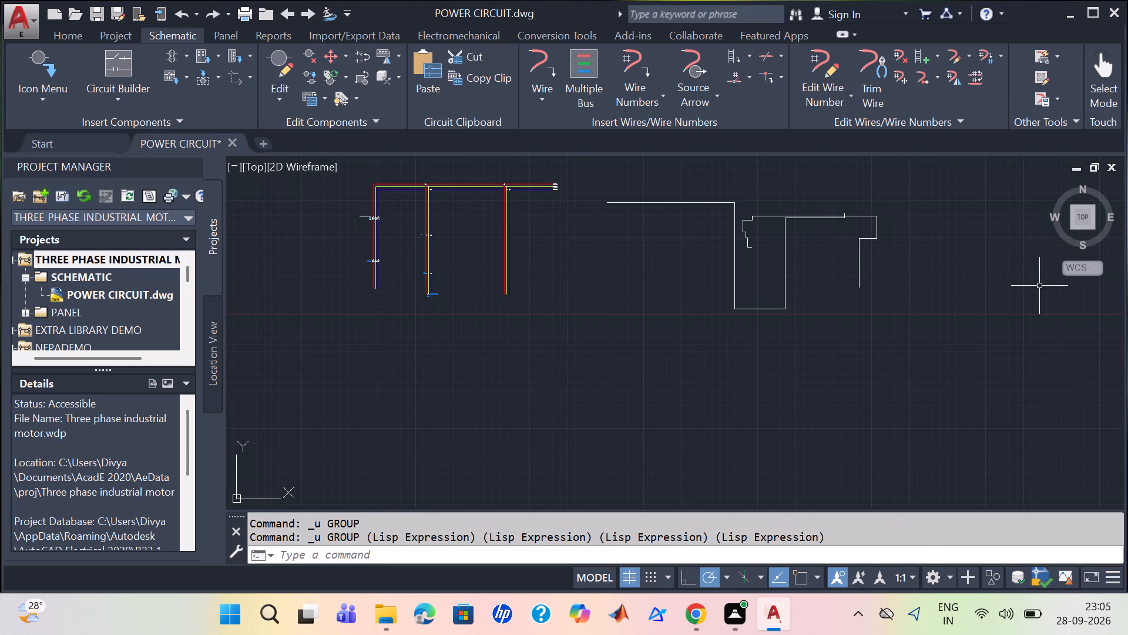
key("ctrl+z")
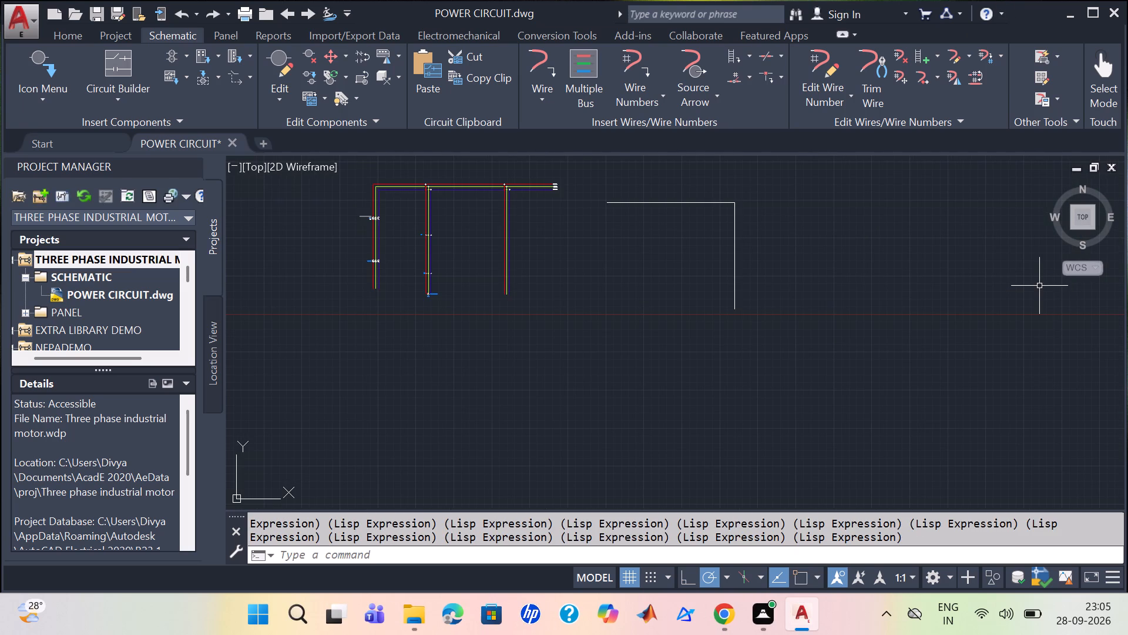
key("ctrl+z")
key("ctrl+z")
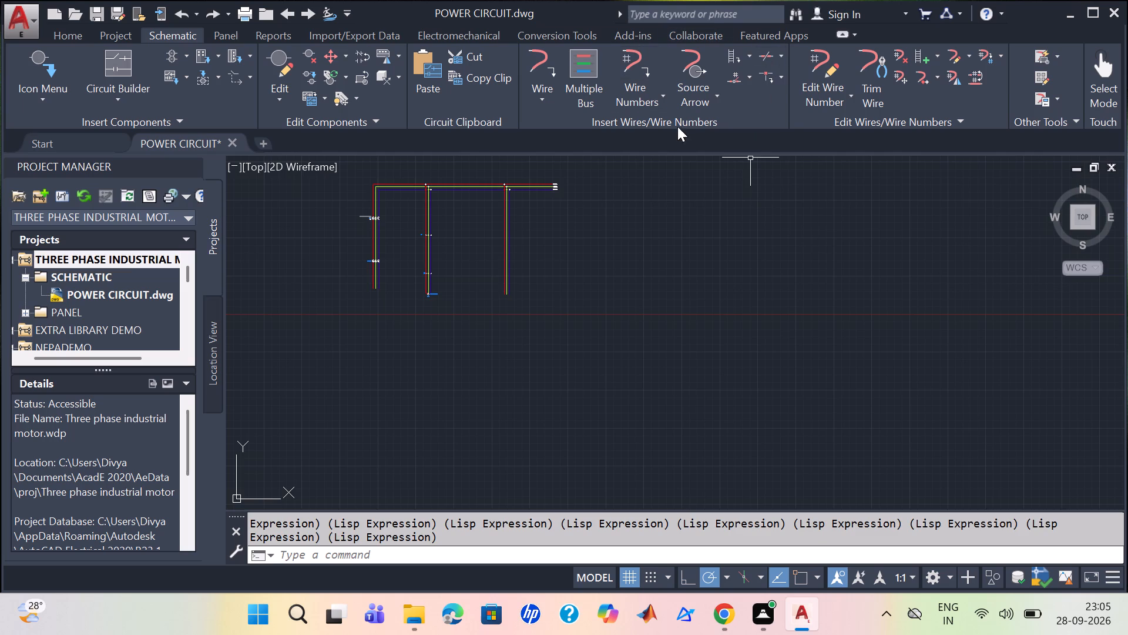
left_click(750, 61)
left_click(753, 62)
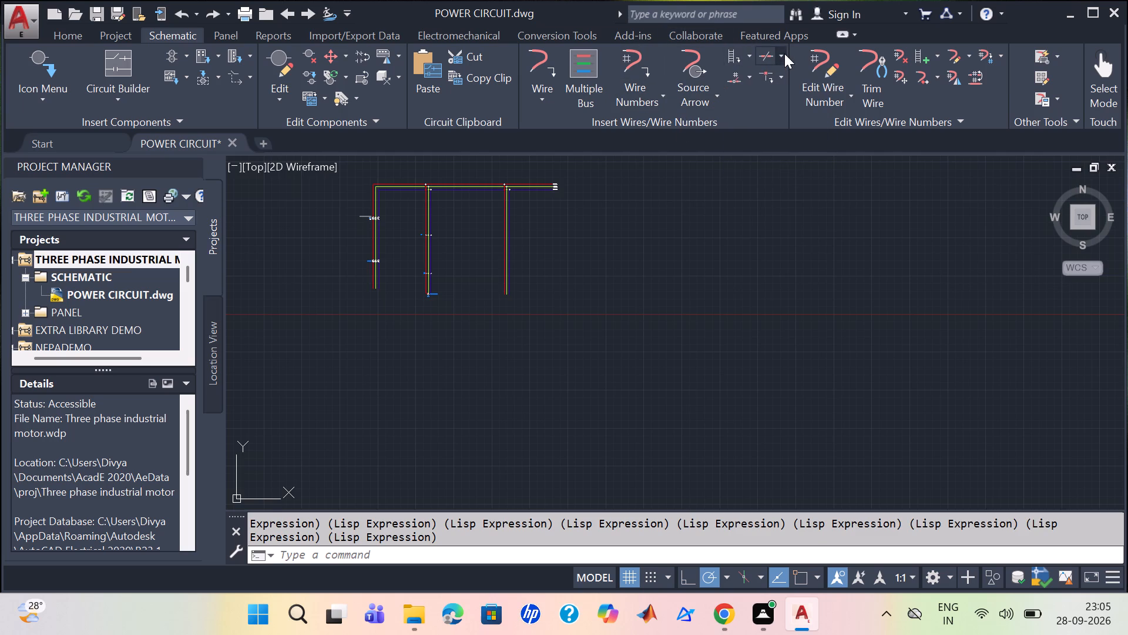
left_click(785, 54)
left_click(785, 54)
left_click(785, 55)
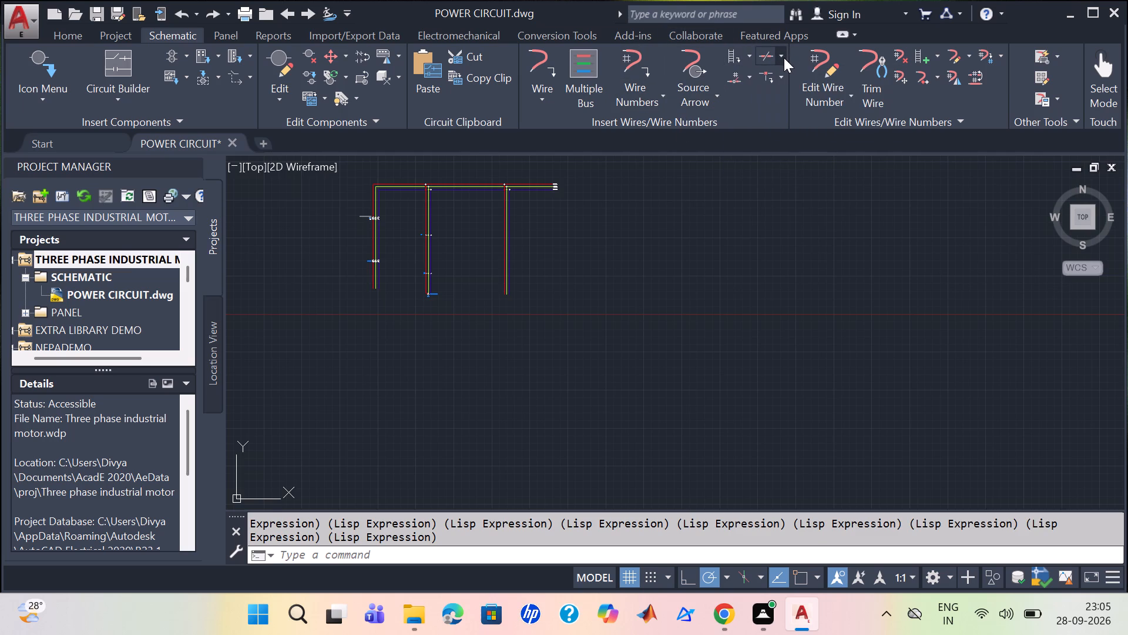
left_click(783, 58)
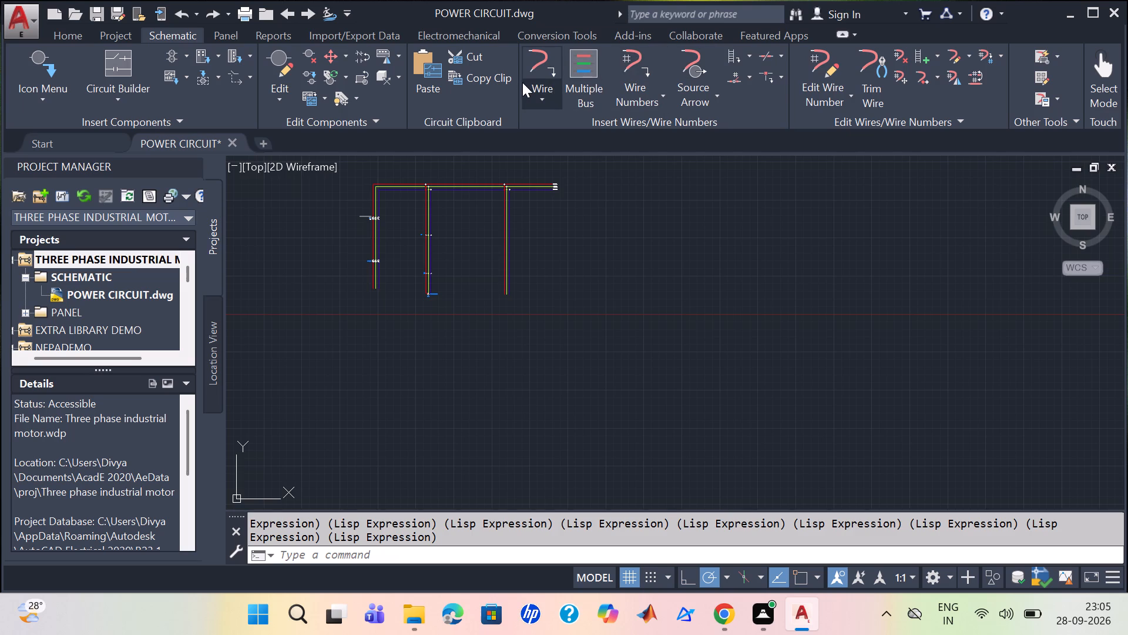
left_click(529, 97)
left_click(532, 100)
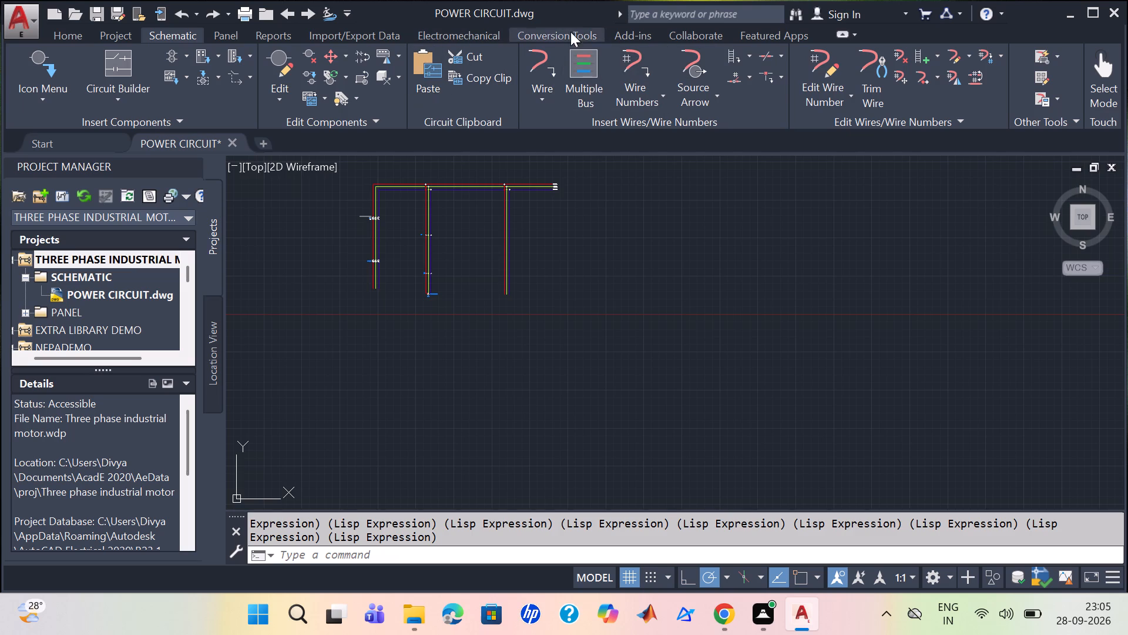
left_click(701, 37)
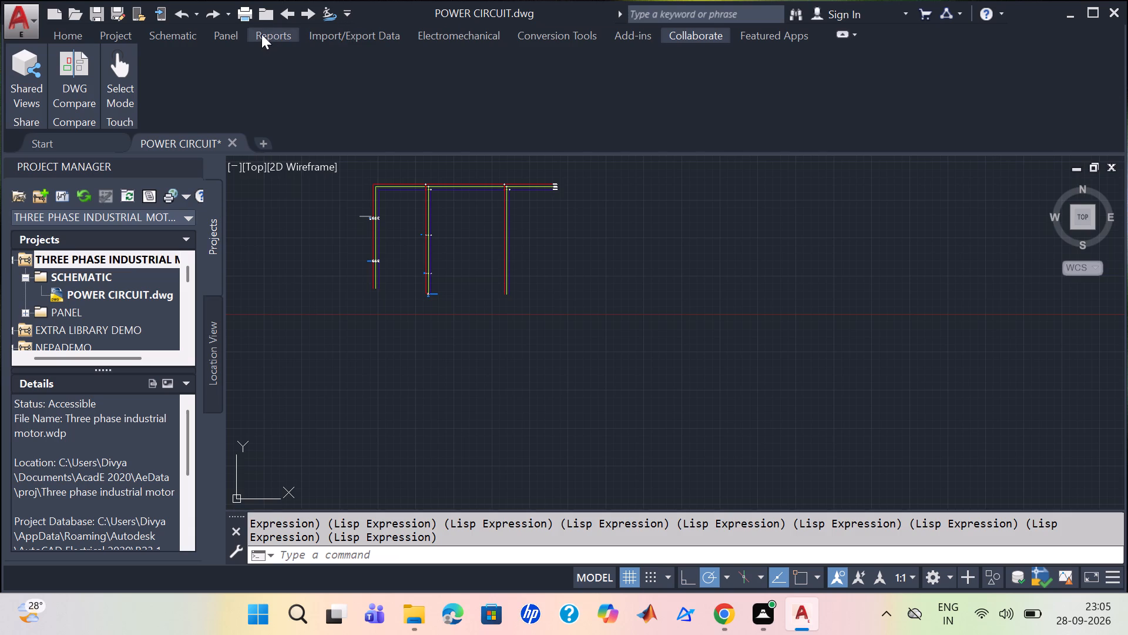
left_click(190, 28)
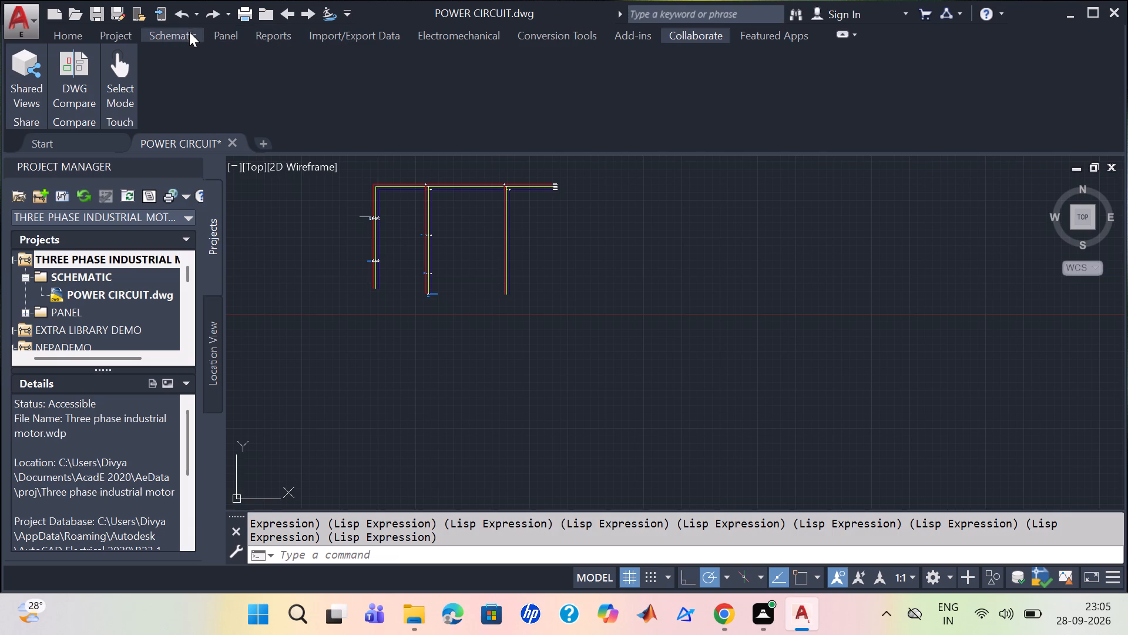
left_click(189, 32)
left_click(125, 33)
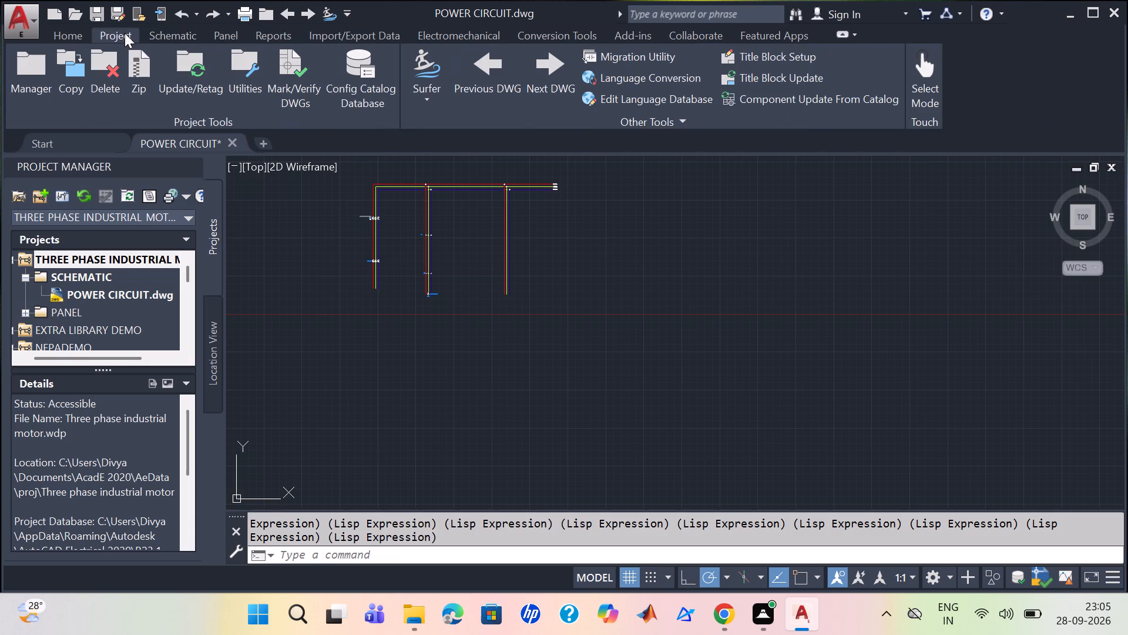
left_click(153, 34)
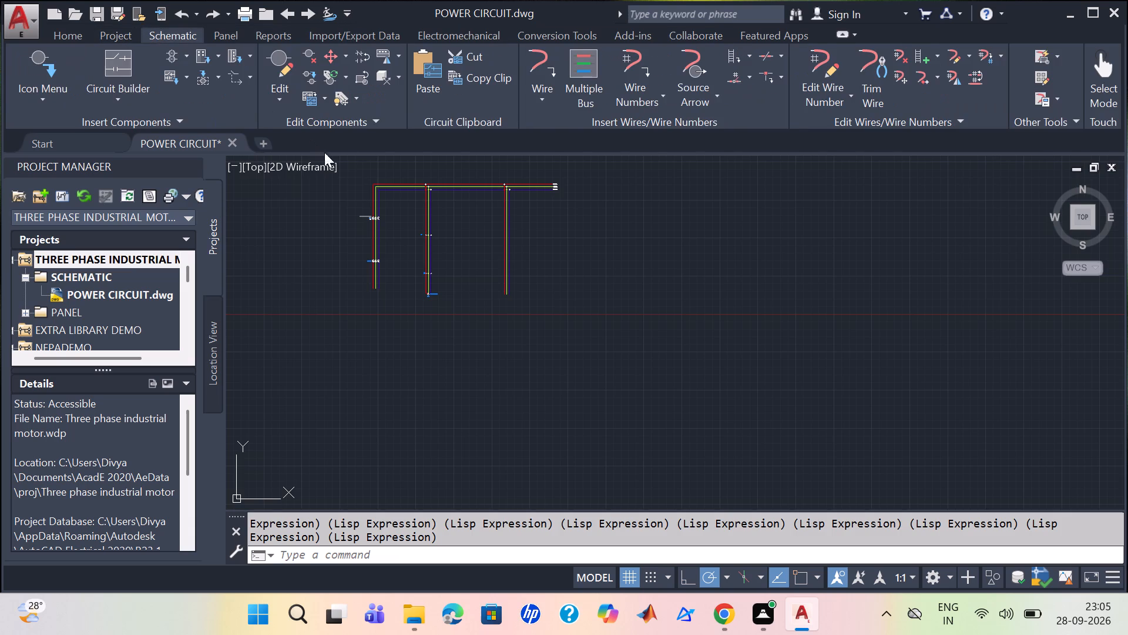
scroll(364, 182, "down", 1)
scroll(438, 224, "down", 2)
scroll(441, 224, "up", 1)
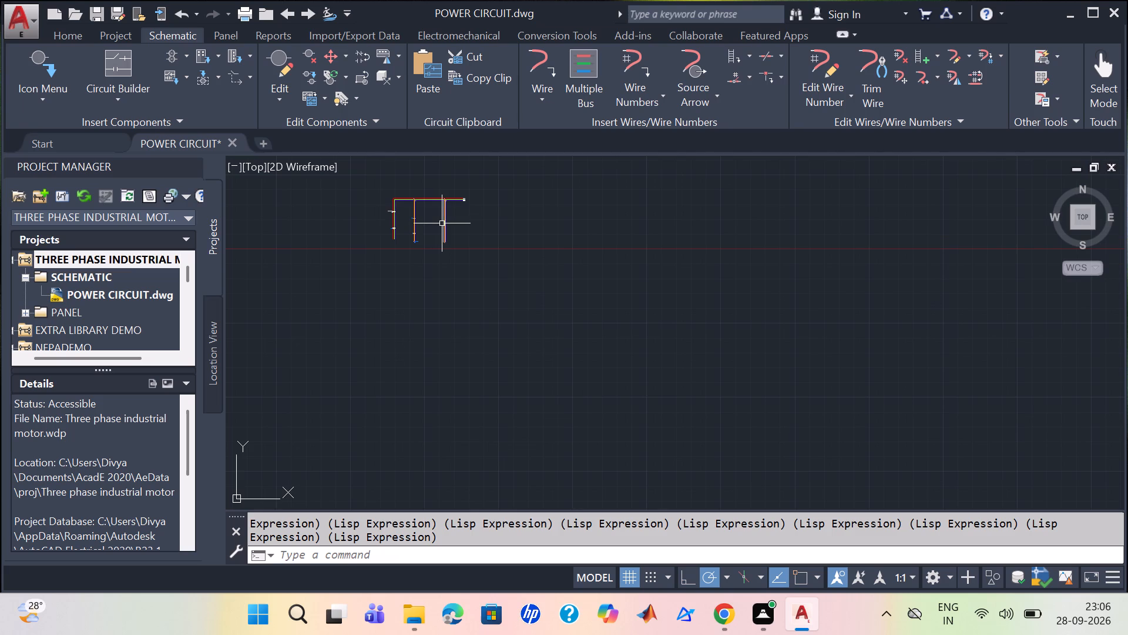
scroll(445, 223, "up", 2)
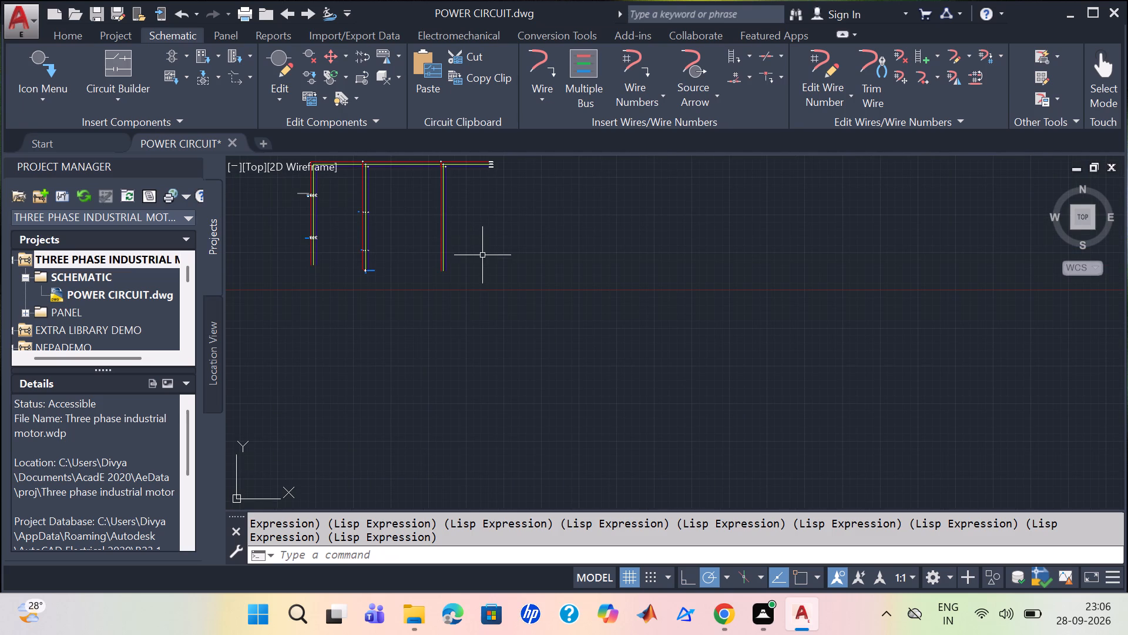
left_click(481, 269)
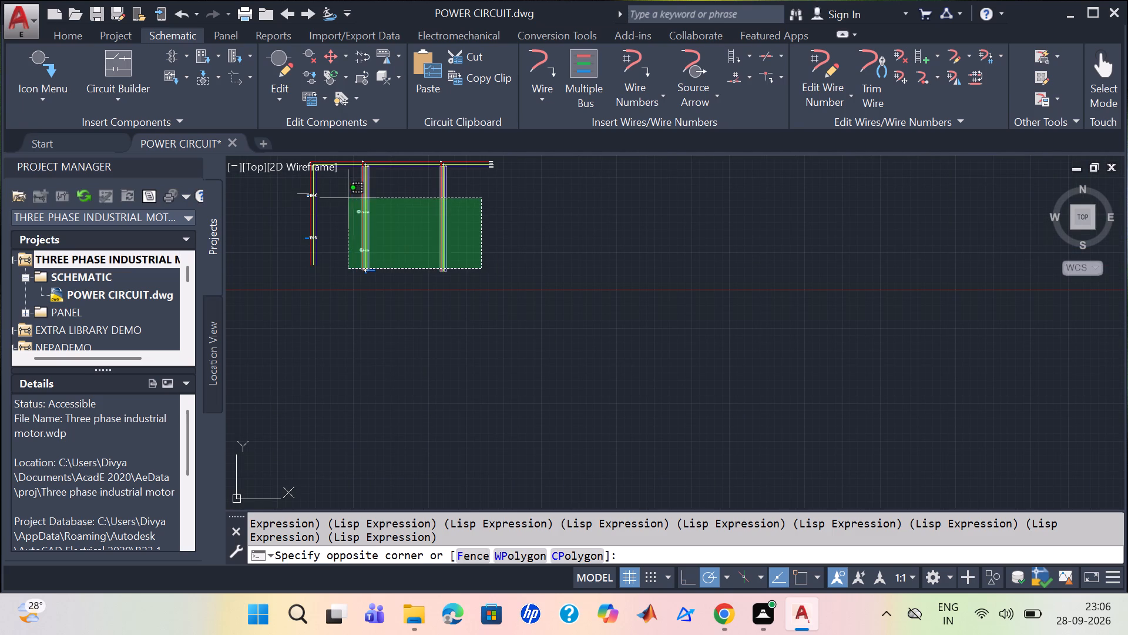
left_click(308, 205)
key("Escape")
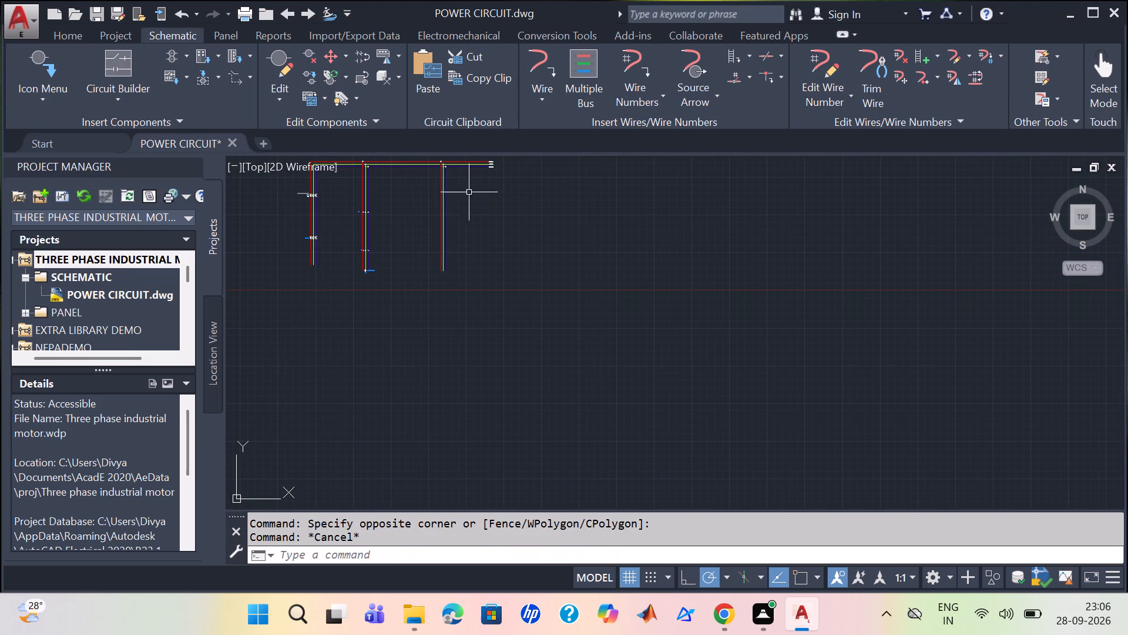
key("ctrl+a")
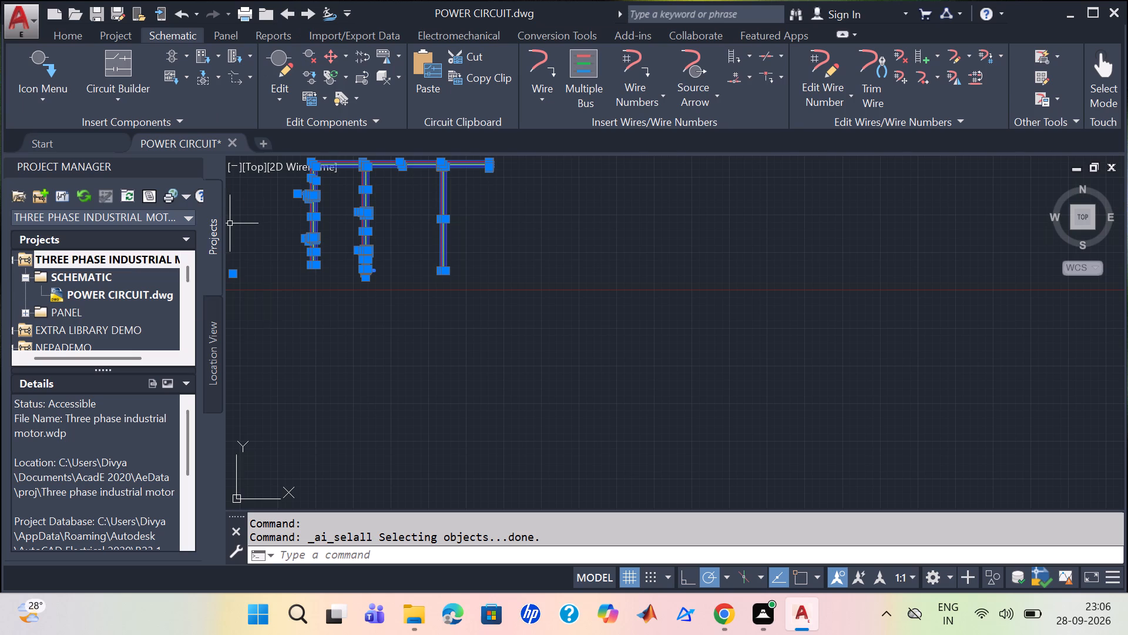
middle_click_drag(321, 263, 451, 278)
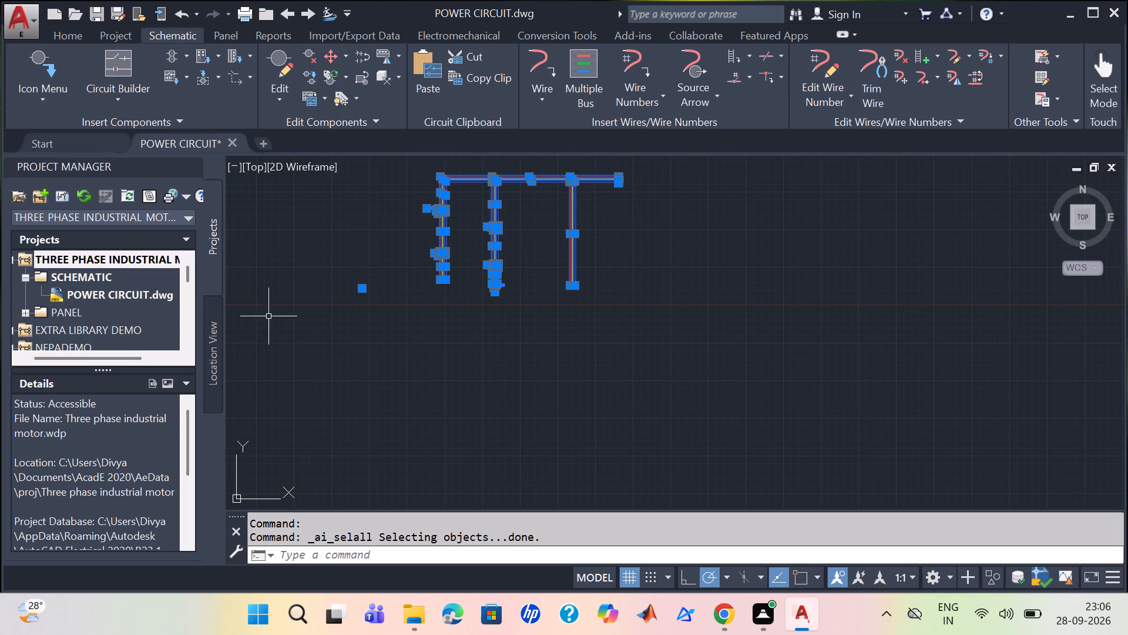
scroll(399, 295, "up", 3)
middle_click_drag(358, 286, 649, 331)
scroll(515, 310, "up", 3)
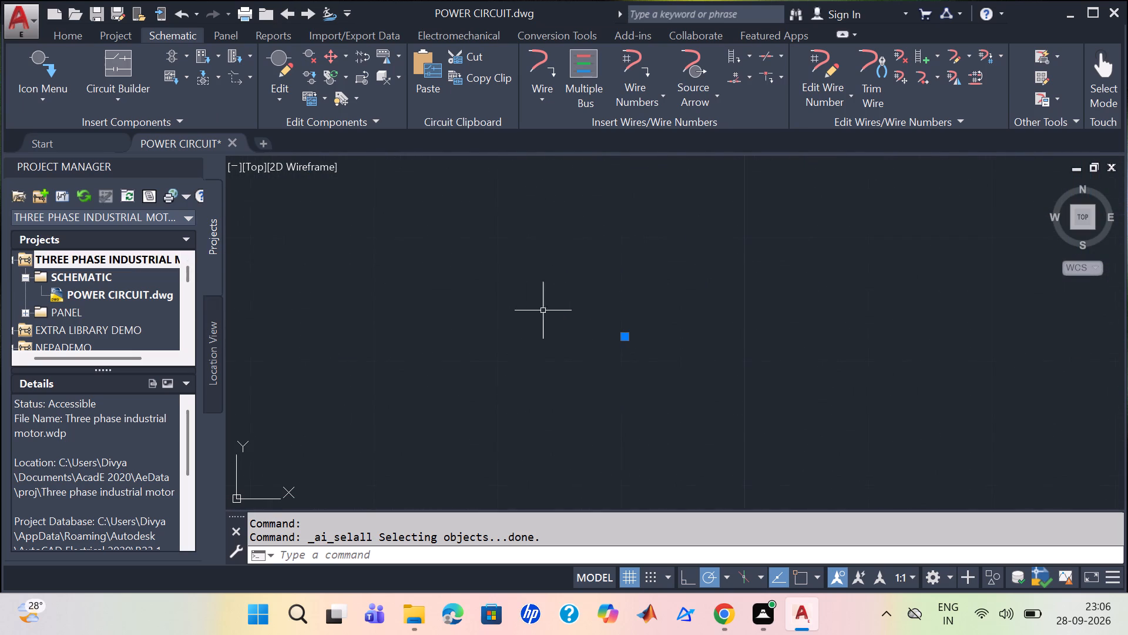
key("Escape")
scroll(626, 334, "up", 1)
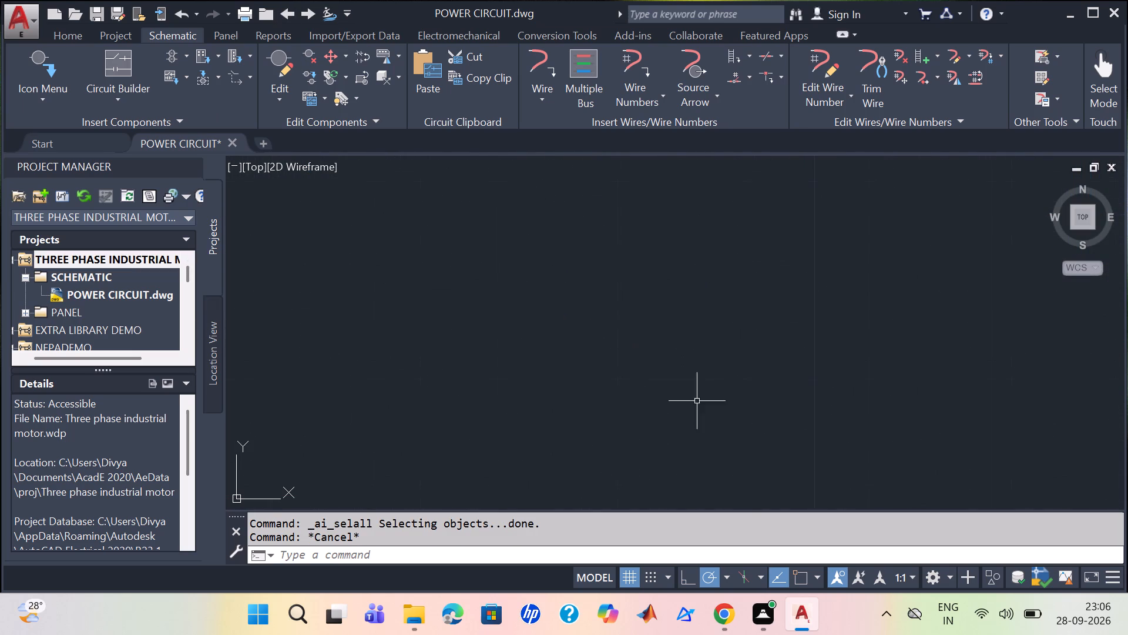
Scale up the whole power circuit freehand about a base point near the lower end of the third branch.
key("ctrl+a")
scroll(718, 252, "down", 5)
scroll(1123, 386, "down", 1)
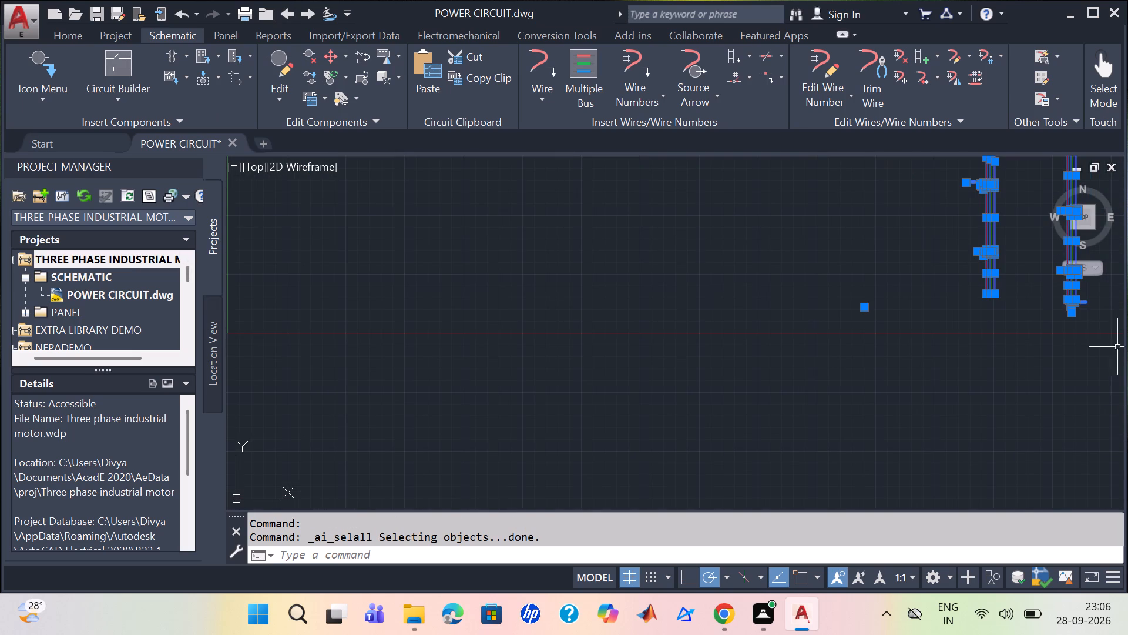
middle_click_drag(1030, 296, 589, 388)
scroll(634, 358, "down", 1)
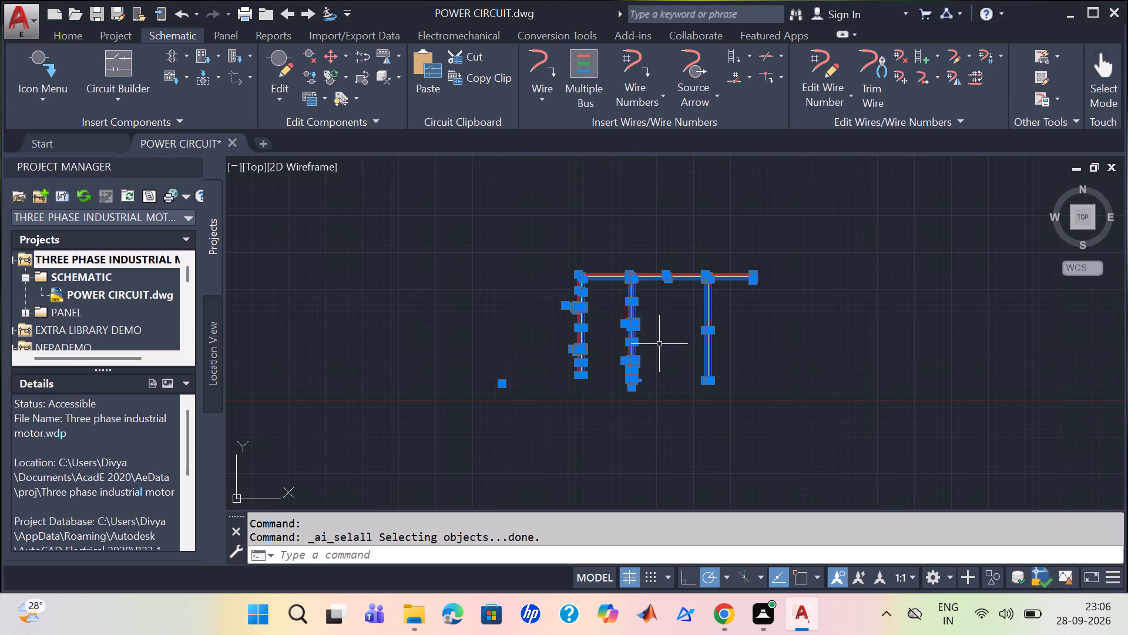
left_click(78, 36)
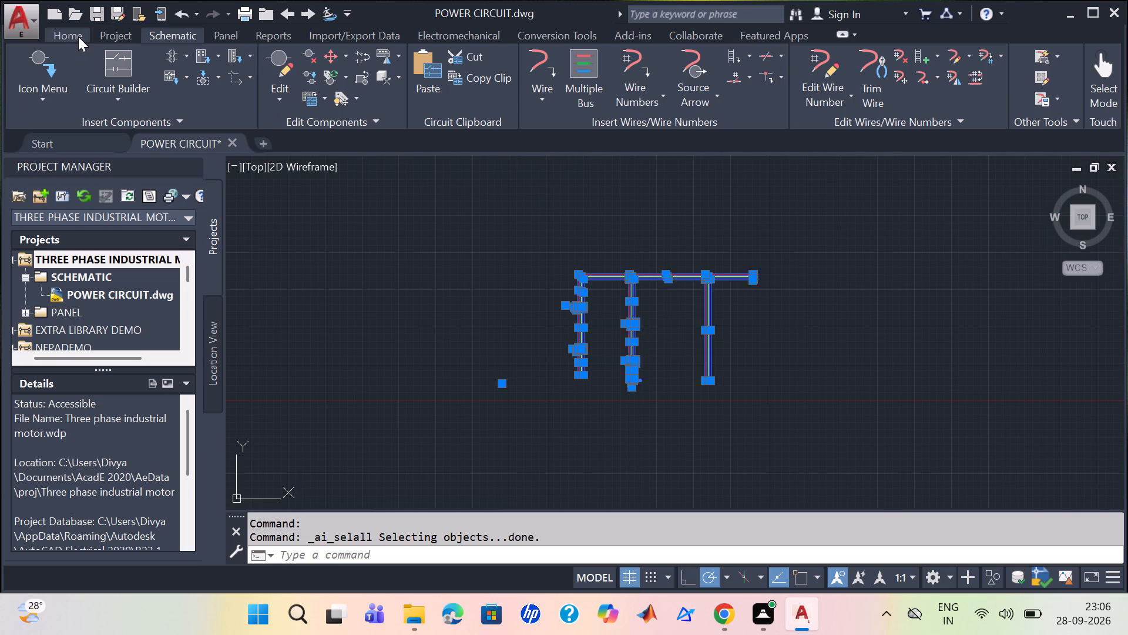
left_click(244, 104)
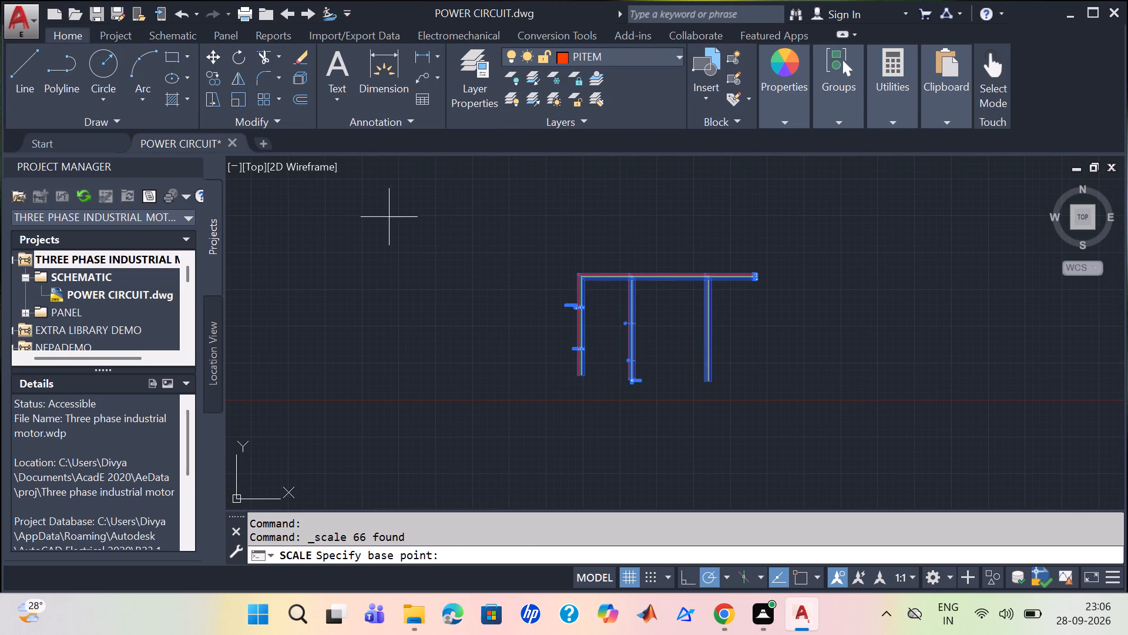
left_click(707, 372)
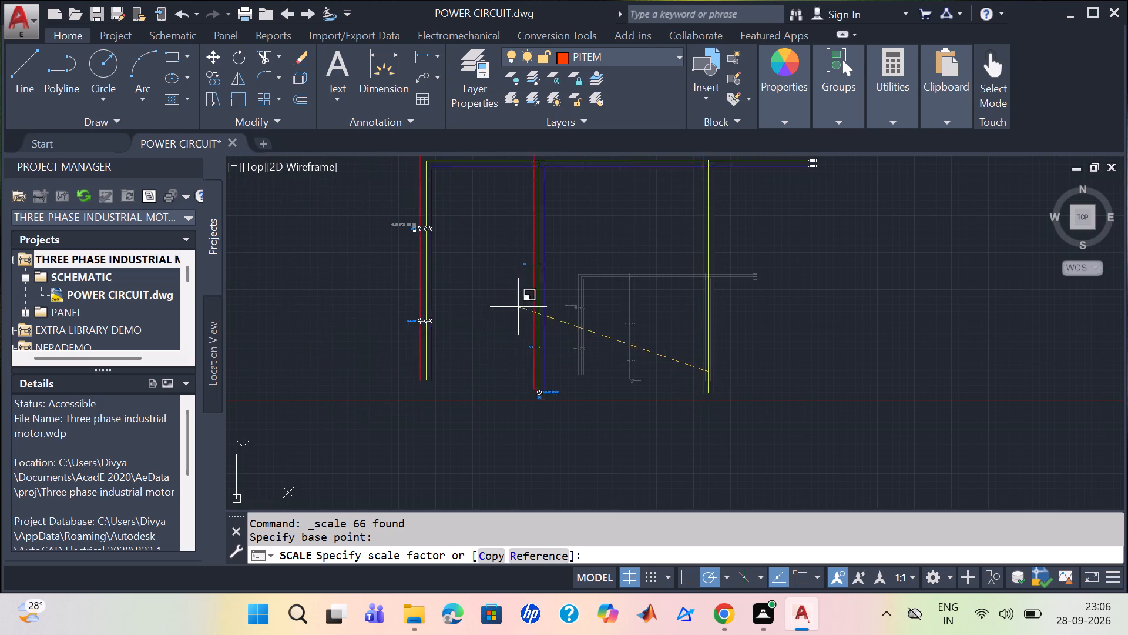
left_click(382, 325)
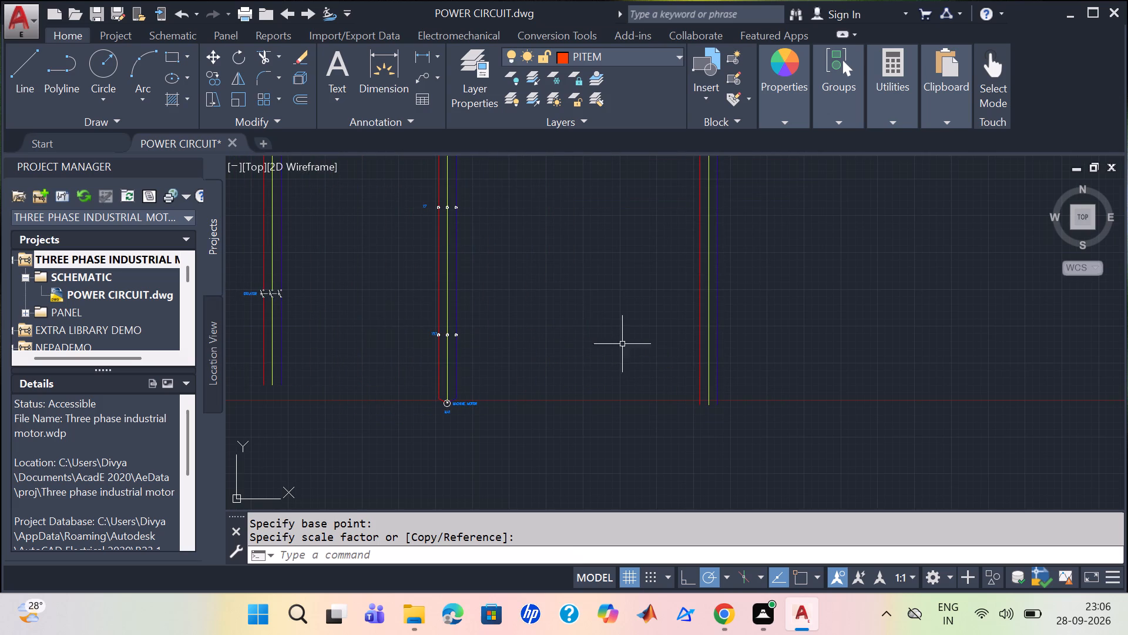
Move the whole enlarged circuit a short distance up and to the right of its position.
scroll(637, 335, "down", 2)
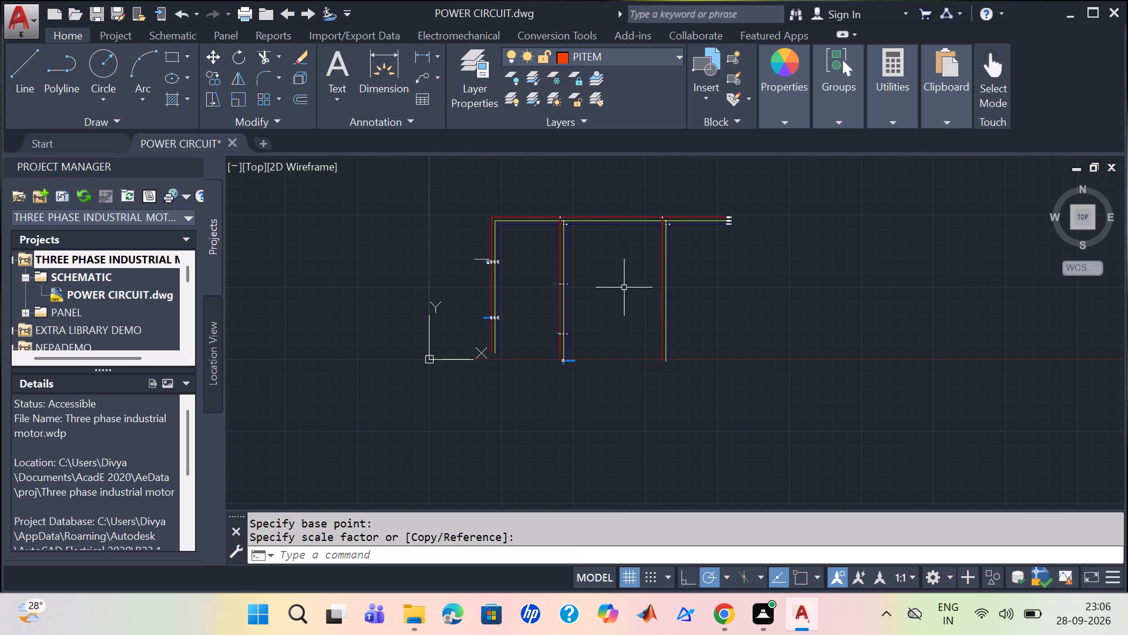
key("ctrl+a")
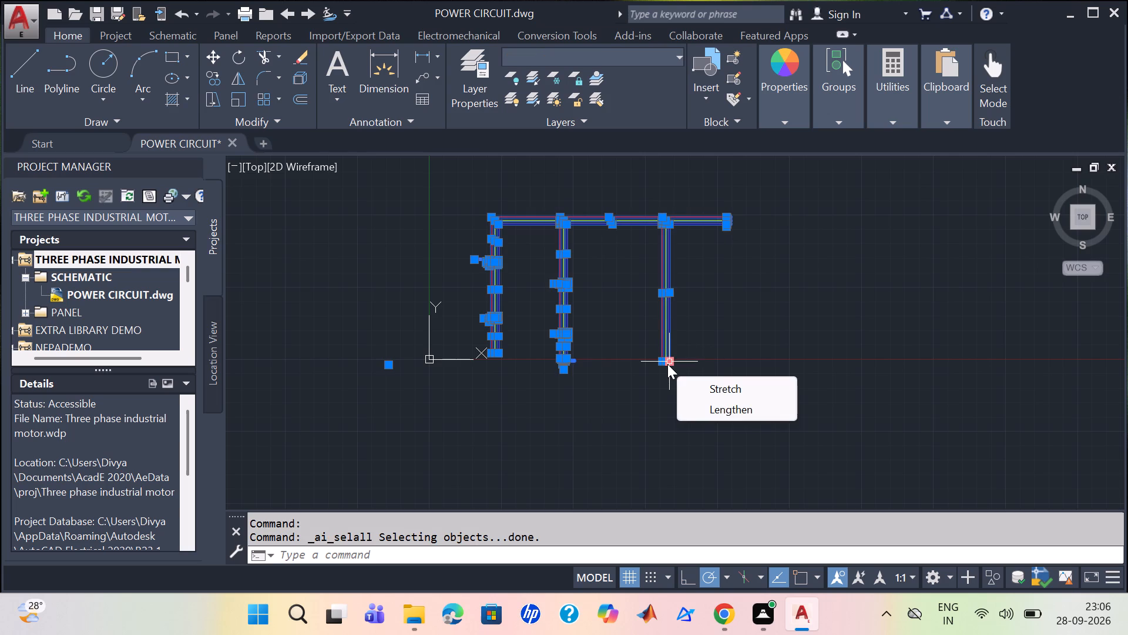
key("m")
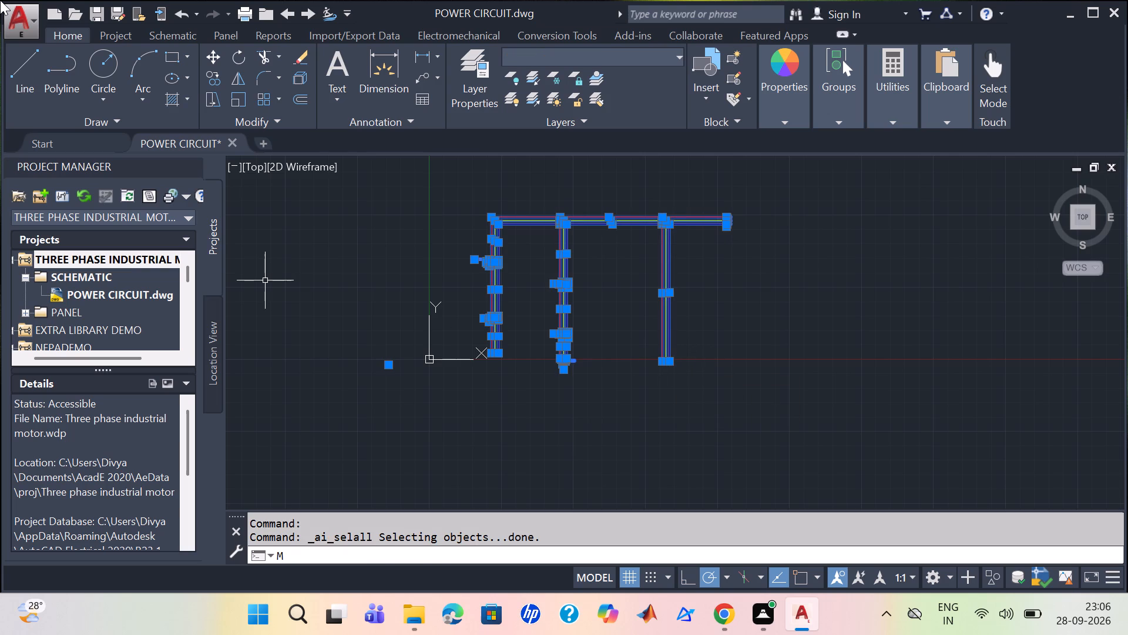
key("shift+Return")
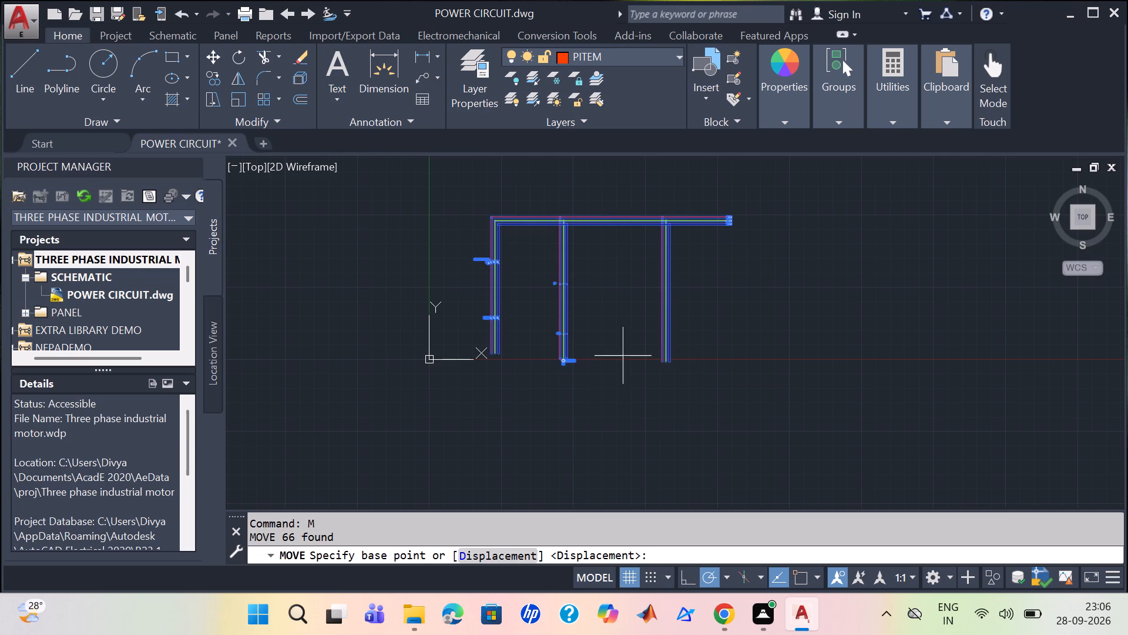
left_click_drag(622, 226, 645, 189)
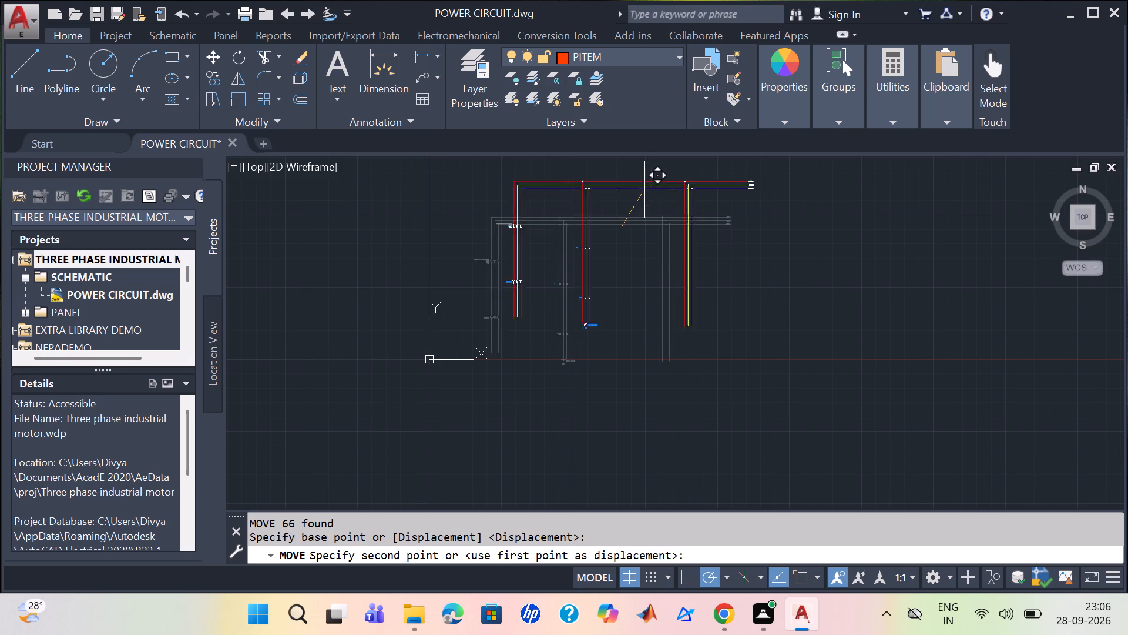
left_click_drag(645, 189, 656, 171)
left_click(656, 171)
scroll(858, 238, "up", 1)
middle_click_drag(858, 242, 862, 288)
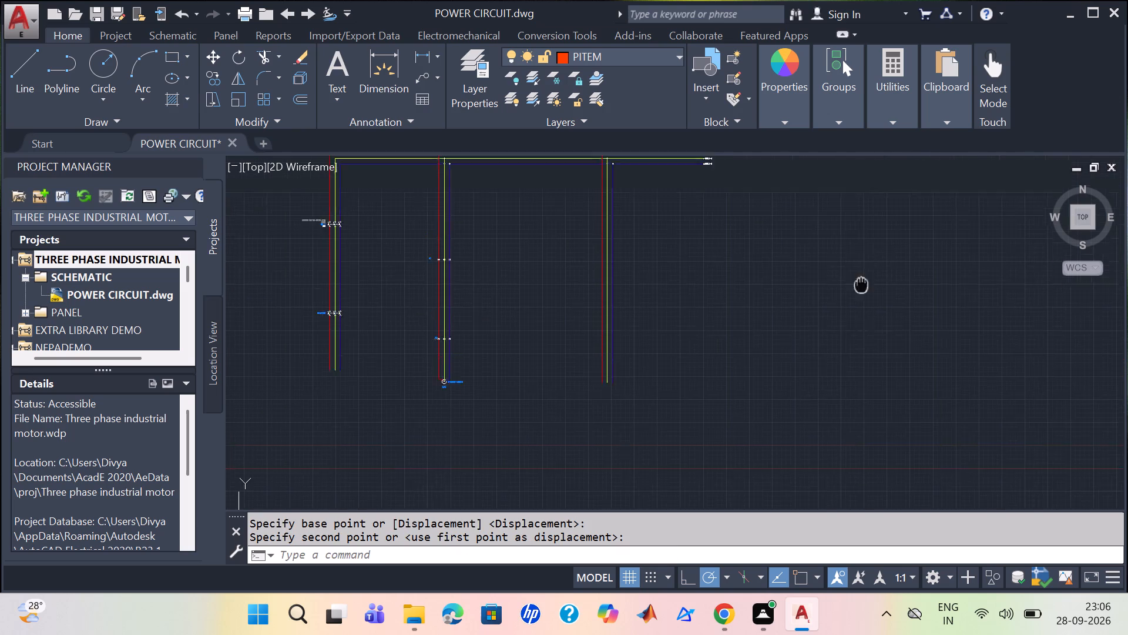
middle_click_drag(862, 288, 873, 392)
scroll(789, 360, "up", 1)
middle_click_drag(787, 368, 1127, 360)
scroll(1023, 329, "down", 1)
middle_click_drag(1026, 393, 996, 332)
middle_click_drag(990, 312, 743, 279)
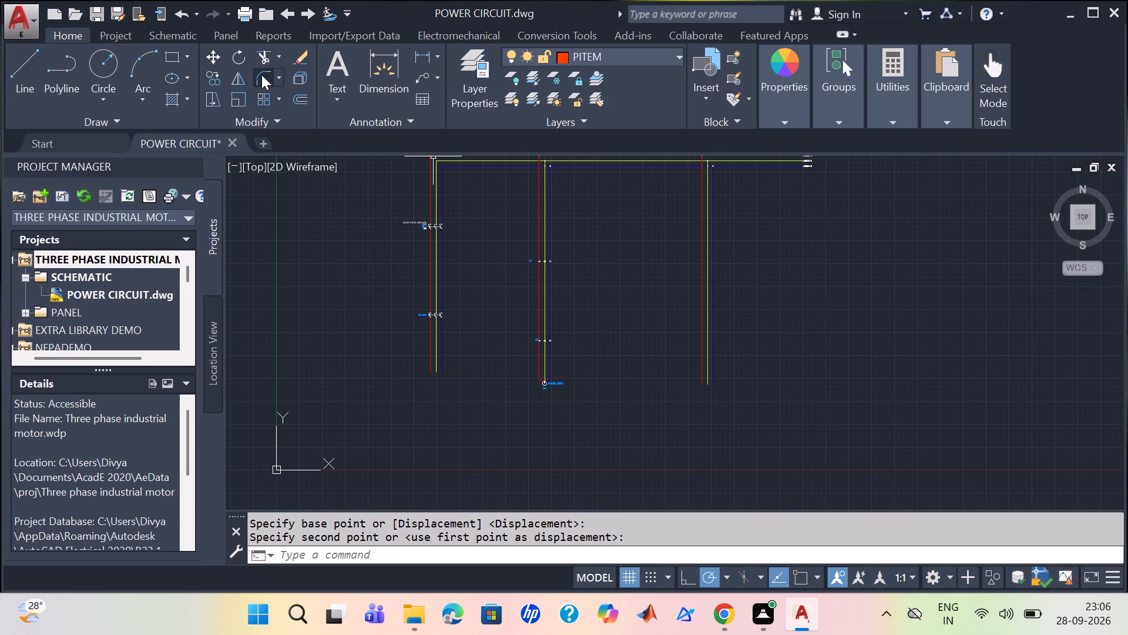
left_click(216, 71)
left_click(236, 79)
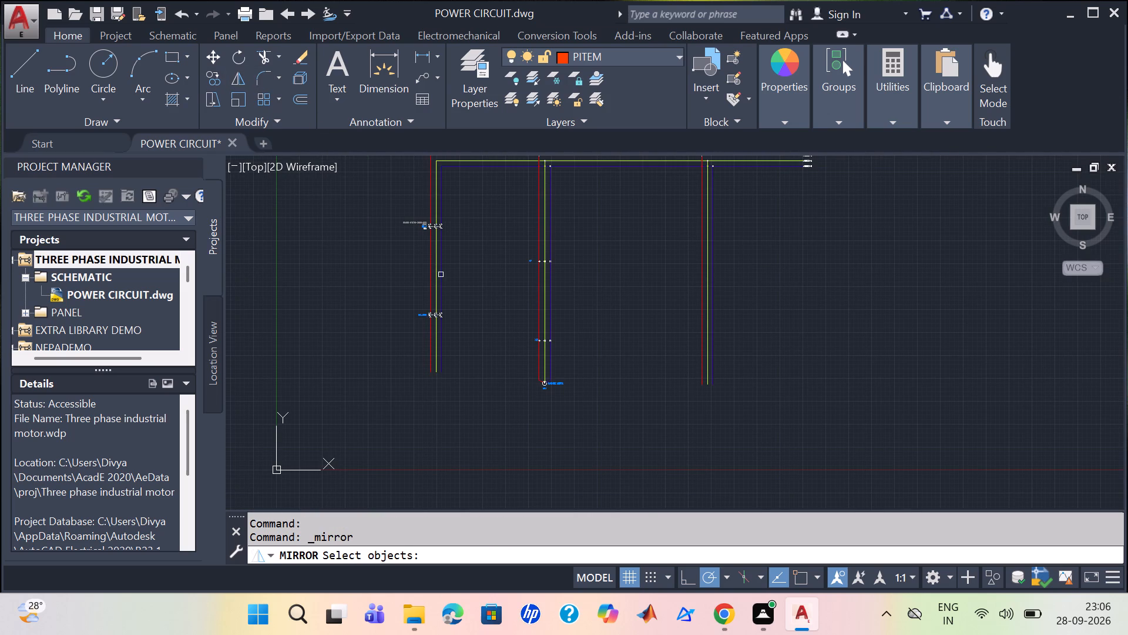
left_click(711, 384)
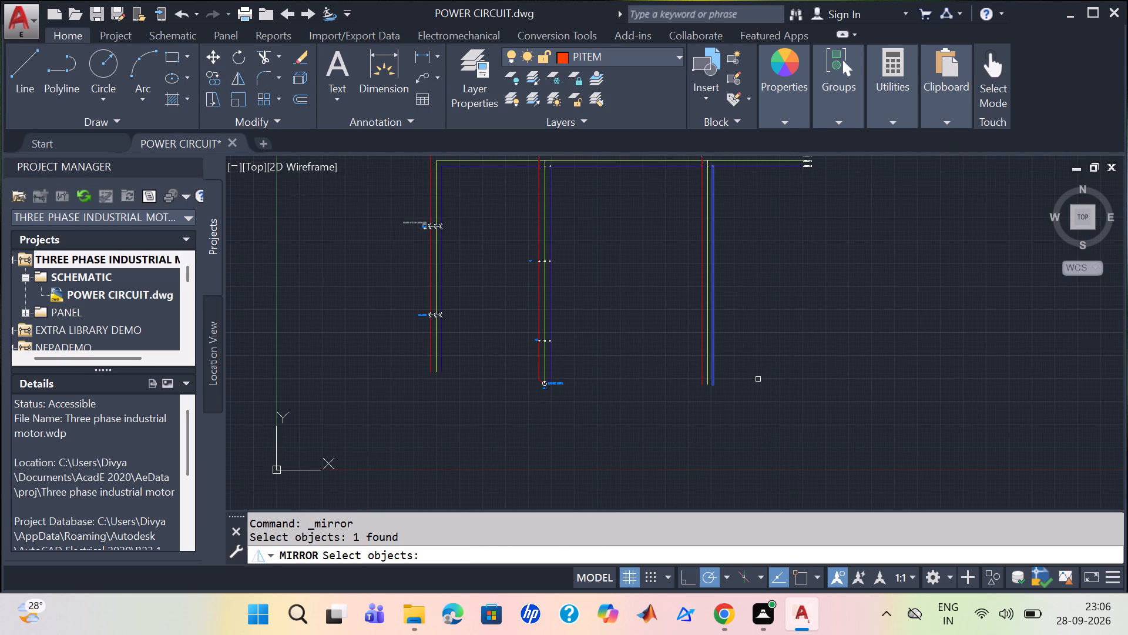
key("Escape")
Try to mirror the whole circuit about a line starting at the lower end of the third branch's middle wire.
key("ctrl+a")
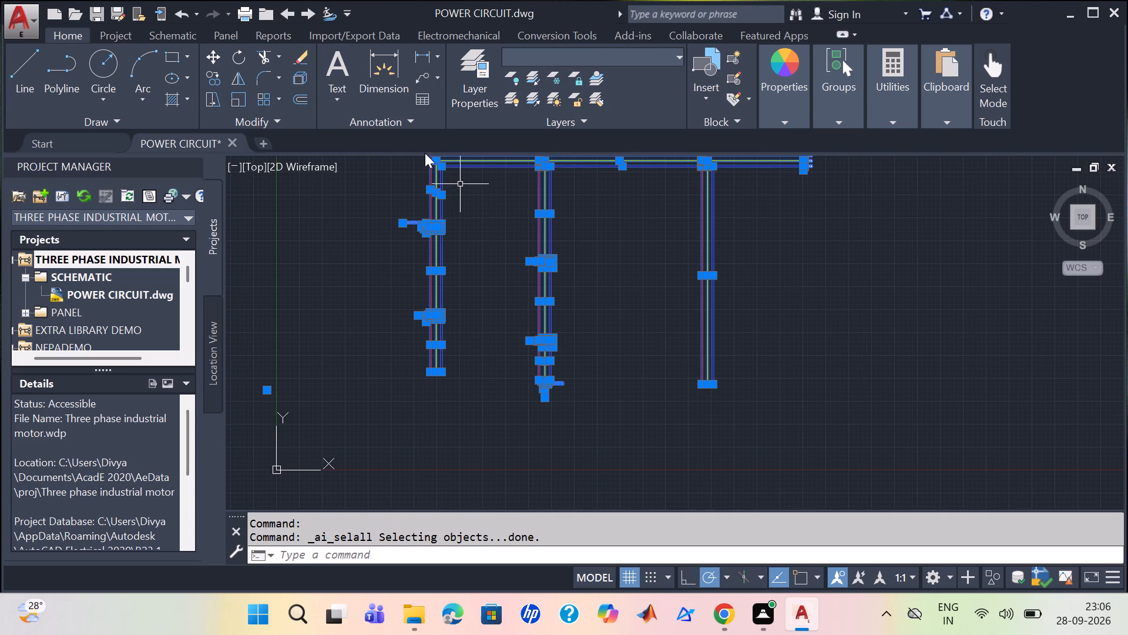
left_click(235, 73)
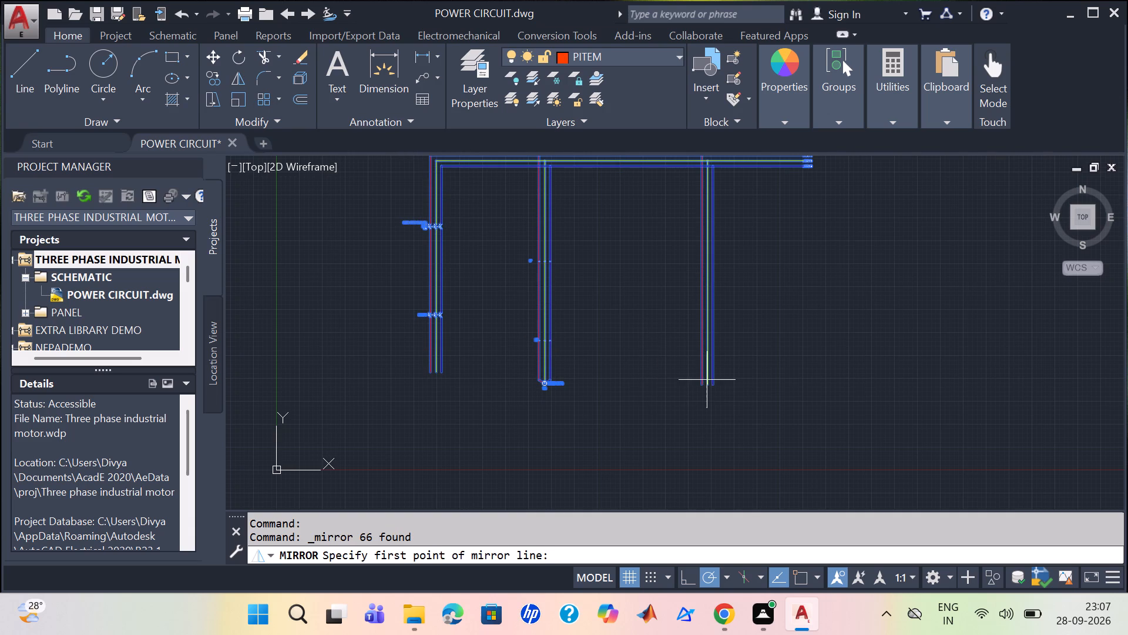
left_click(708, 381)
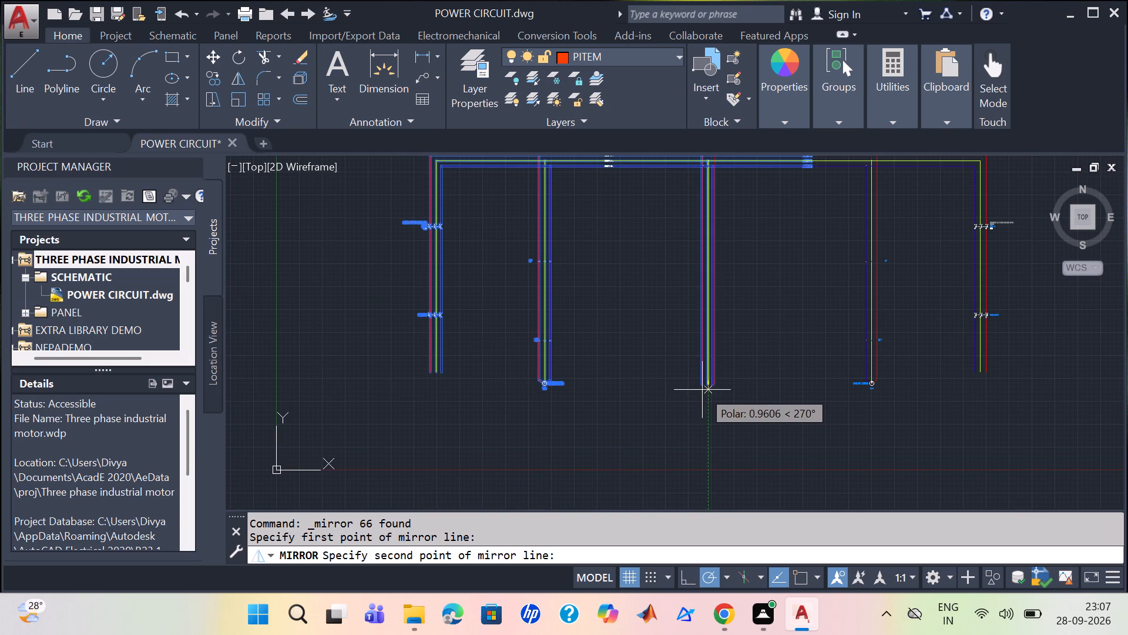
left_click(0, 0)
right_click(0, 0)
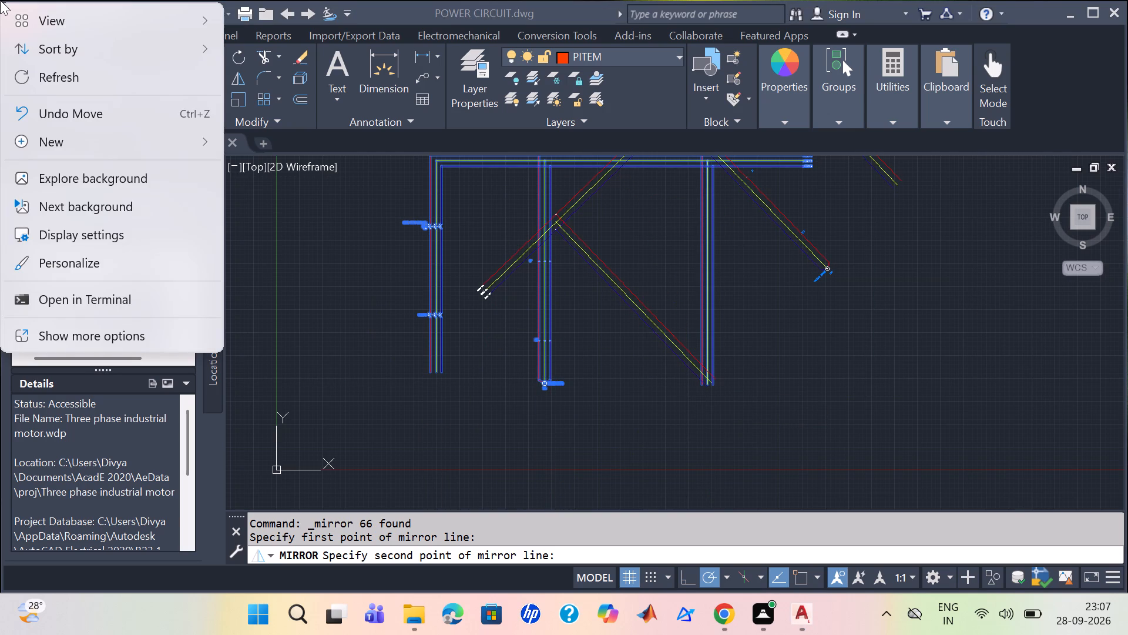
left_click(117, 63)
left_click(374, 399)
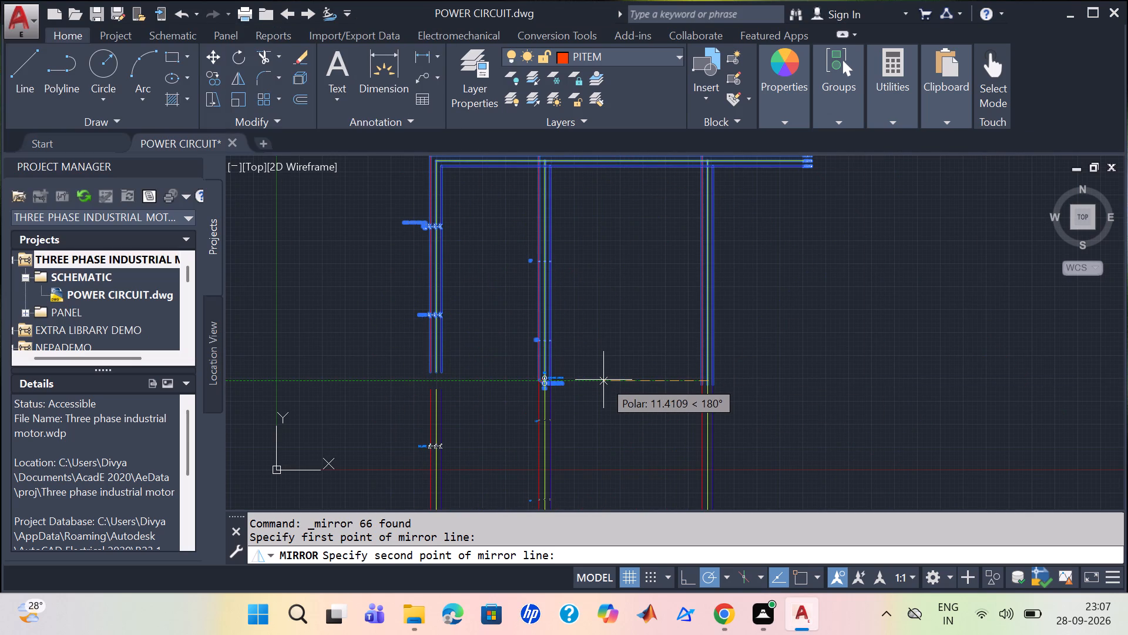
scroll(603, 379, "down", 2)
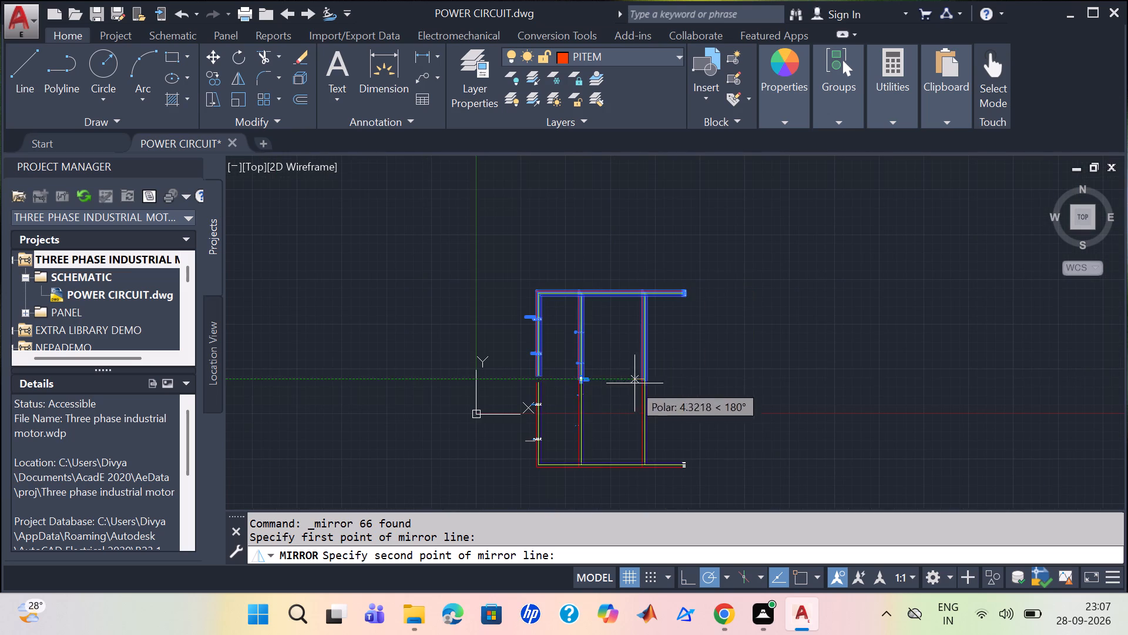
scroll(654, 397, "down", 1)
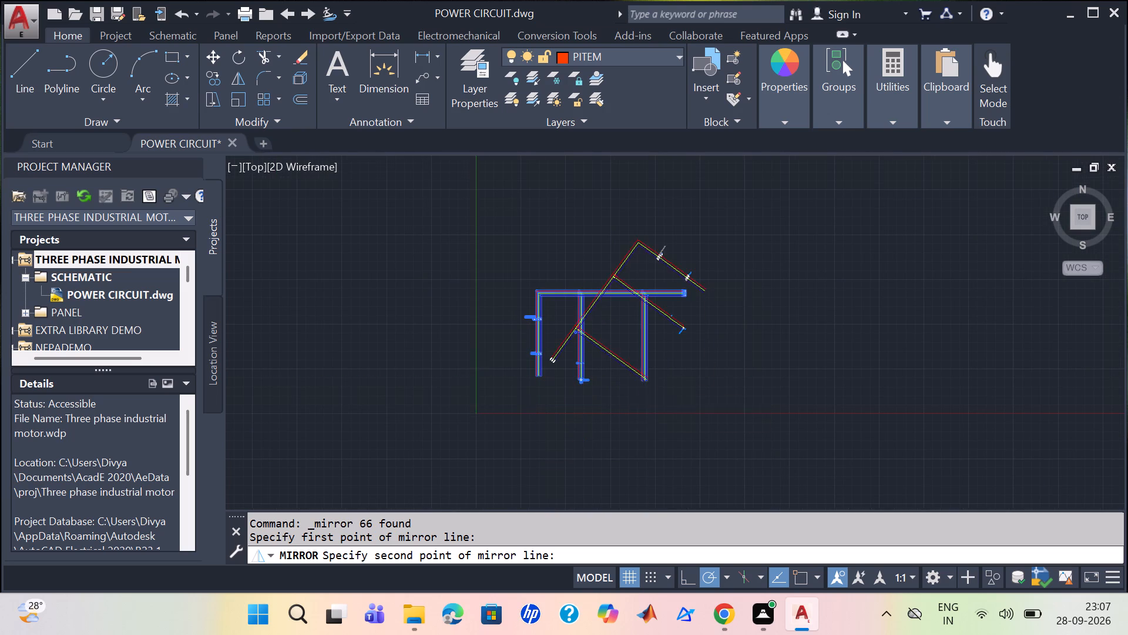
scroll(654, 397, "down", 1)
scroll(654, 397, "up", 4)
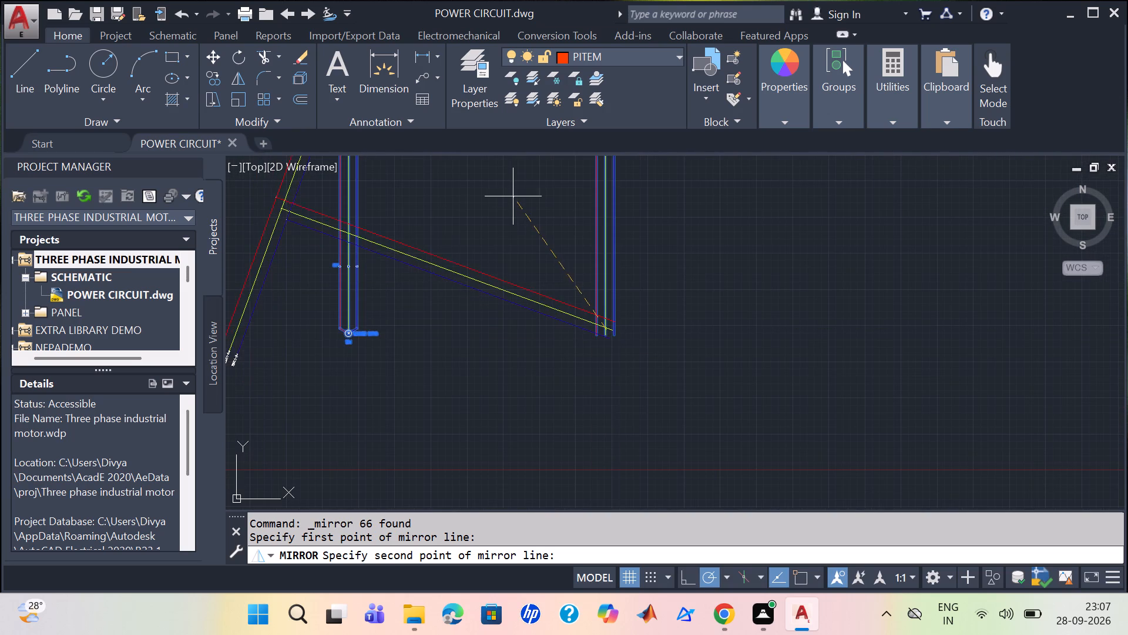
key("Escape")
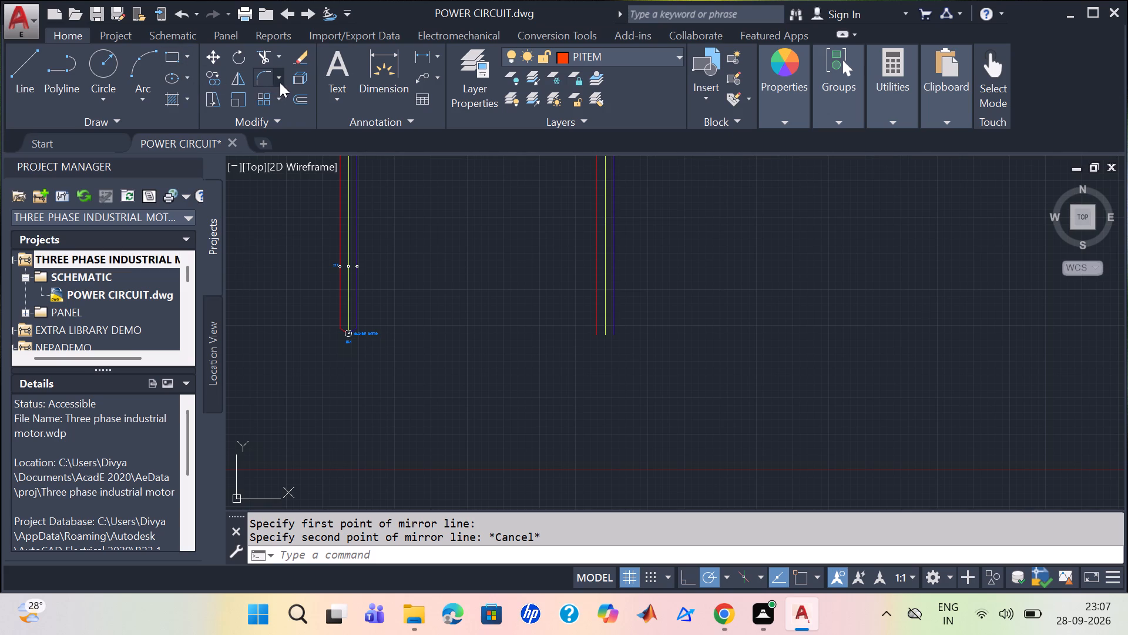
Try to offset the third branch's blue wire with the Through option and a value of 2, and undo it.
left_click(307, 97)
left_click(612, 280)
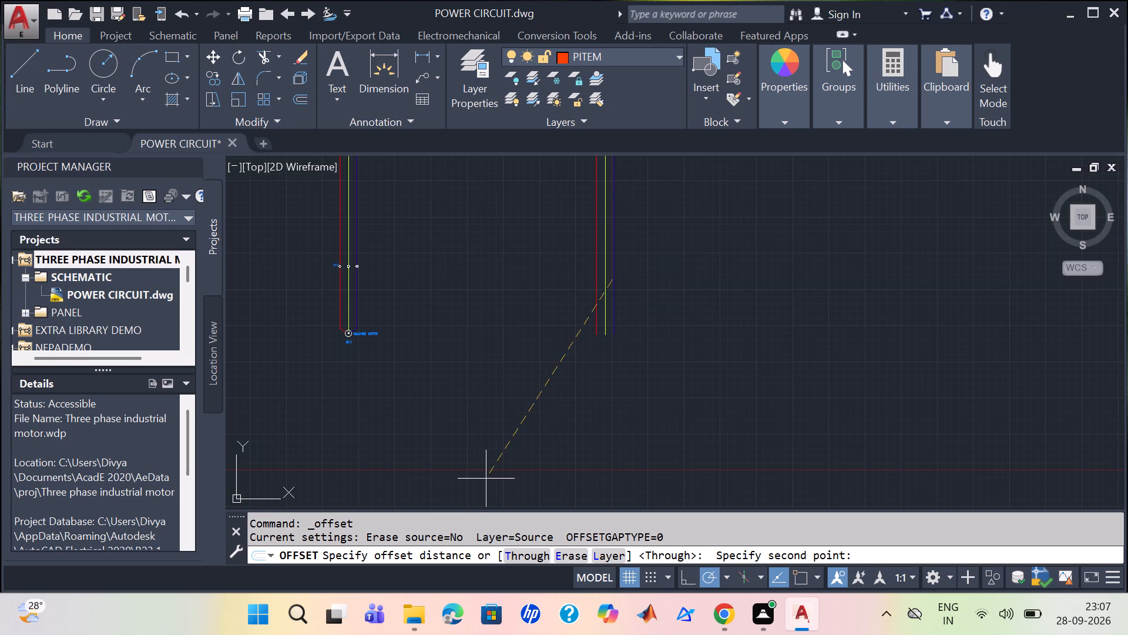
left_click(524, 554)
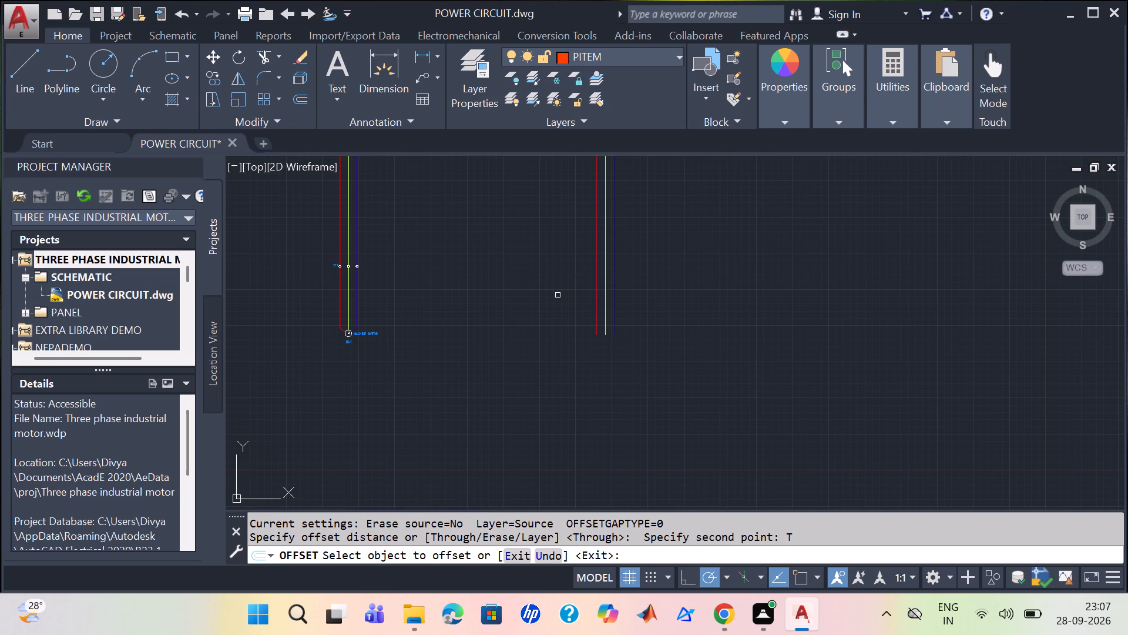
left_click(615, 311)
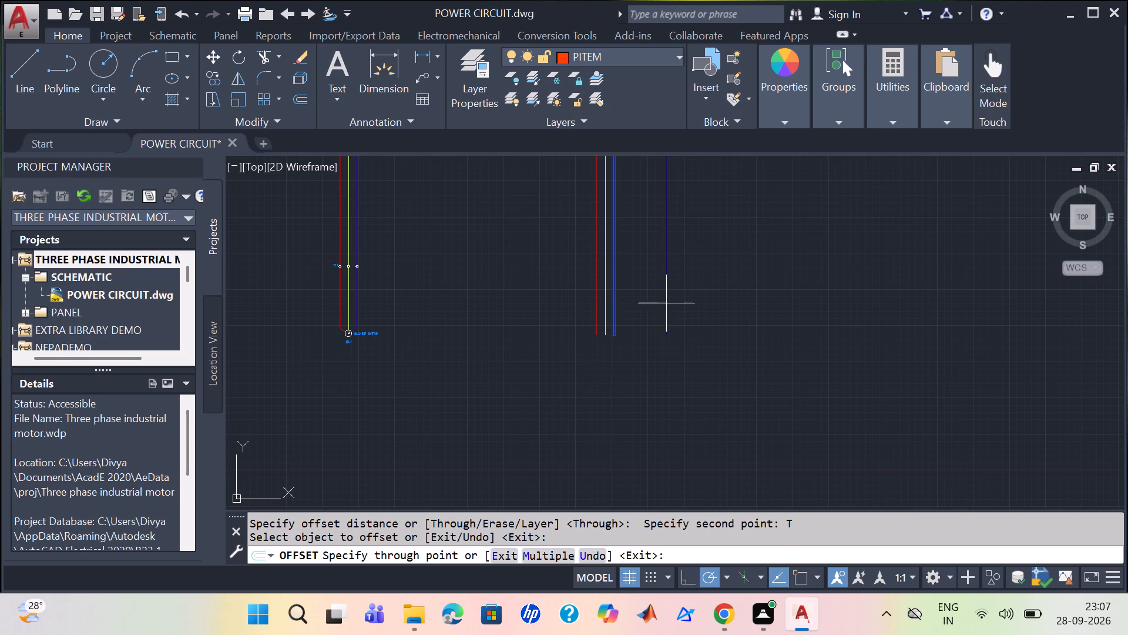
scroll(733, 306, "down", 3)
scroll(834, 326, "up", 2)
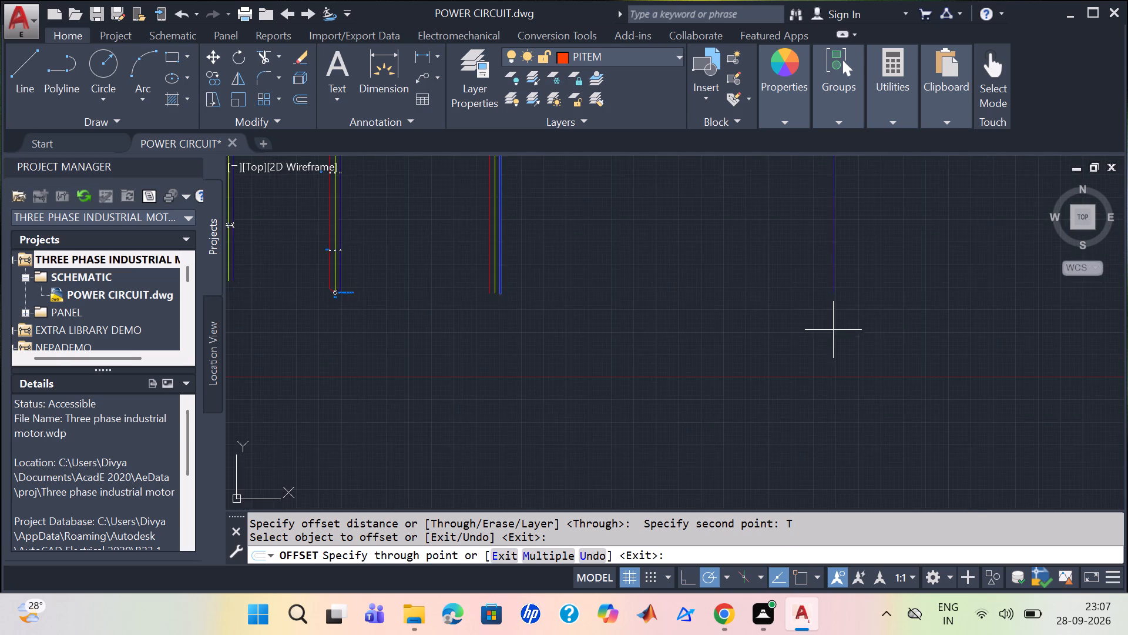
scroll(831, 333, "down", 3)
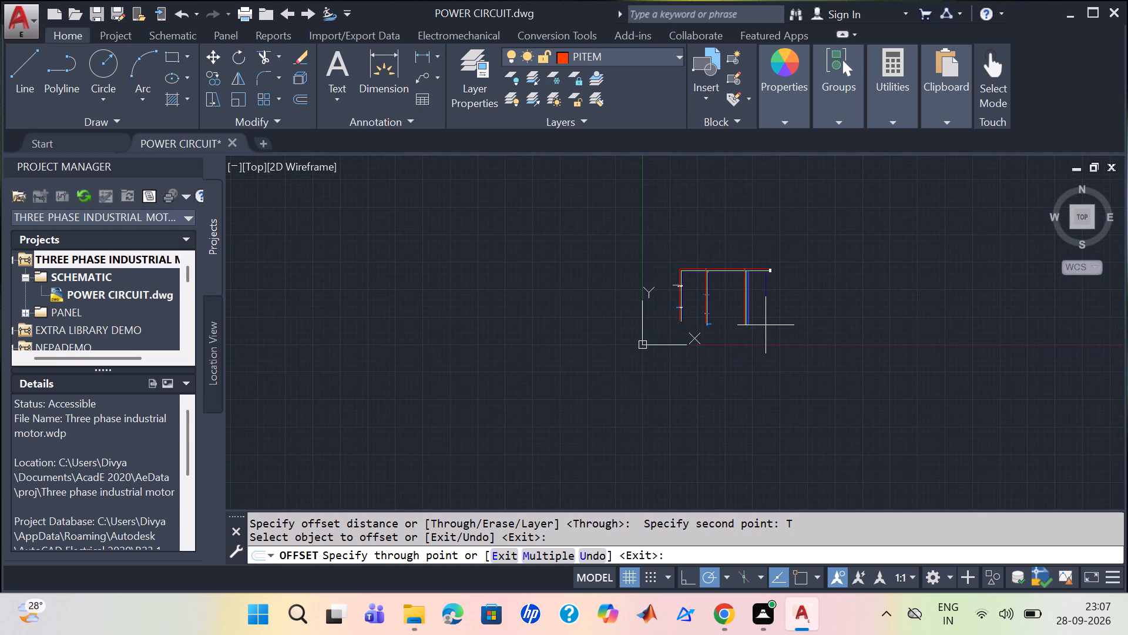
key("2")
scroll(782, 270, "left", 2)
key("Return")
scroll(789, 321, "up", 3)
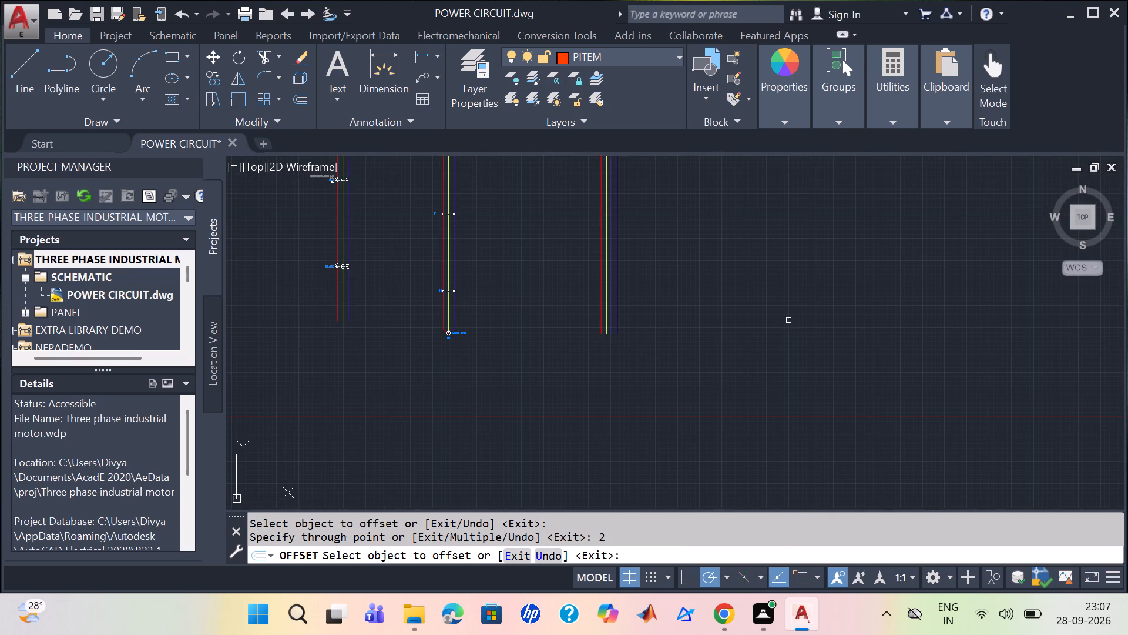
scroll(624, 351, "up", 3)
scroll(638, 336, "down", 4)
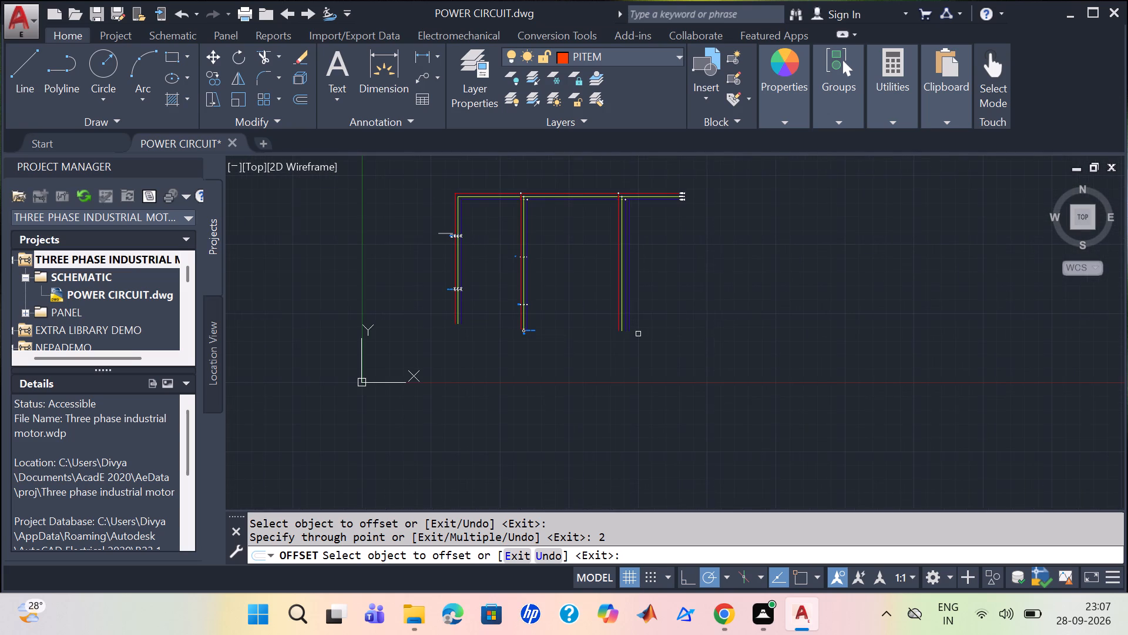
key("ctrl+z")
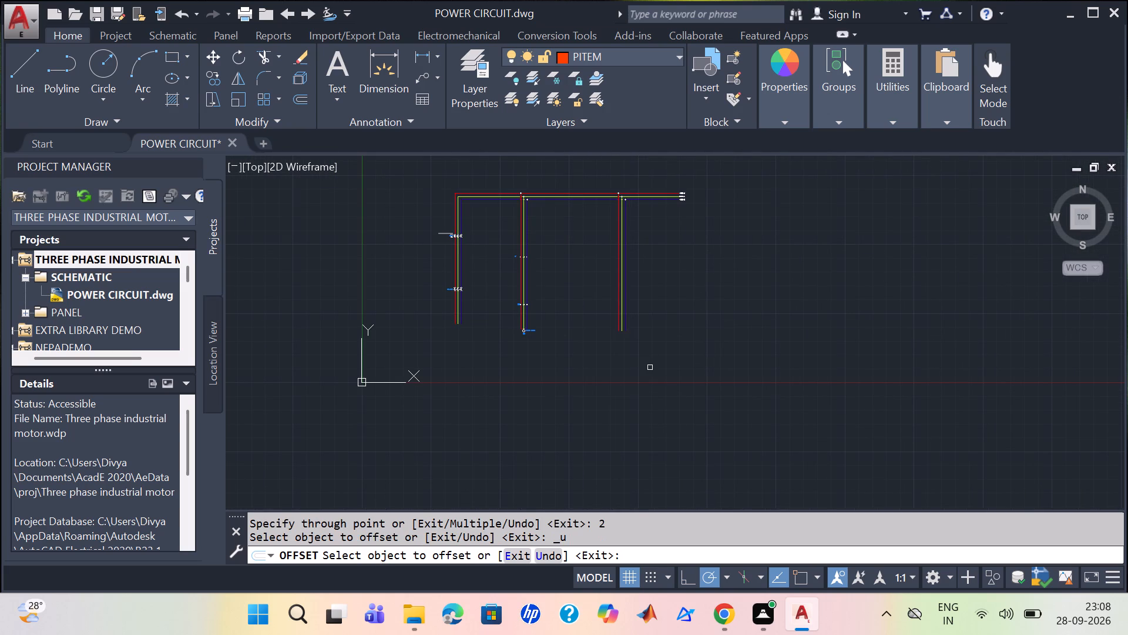
Examine the horizontal supply lines, their end arrows and the three vertical branches of the power circuit.
scroll(674, 269, "down", 1)
scroll(674, 269, "up", 4)
middle_click_drag(674, 280, 882, 634)
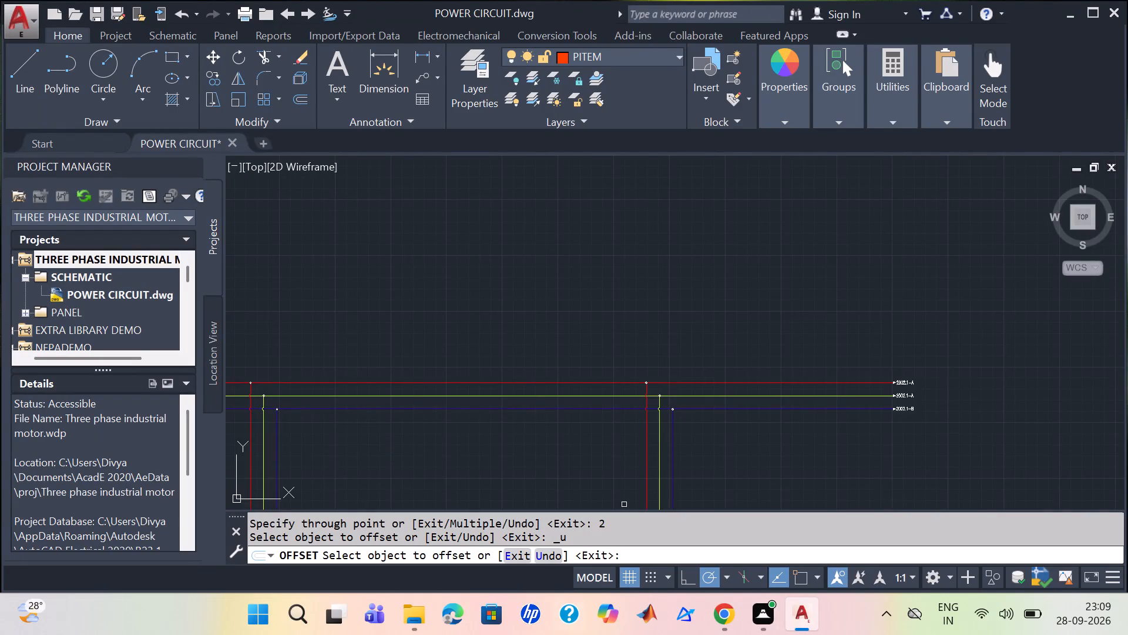
scroll(591, 413, "down", 2)
scroll(708, 288, "down", 1)
middle_click_drag(690, 309, 714, 239)
scroll(690, 309, "down", 3)
scroll(714, 238, "up", 3)
scroll(712, 235, "down", 1)
middle_click_drag(703, 238, 737, 175)
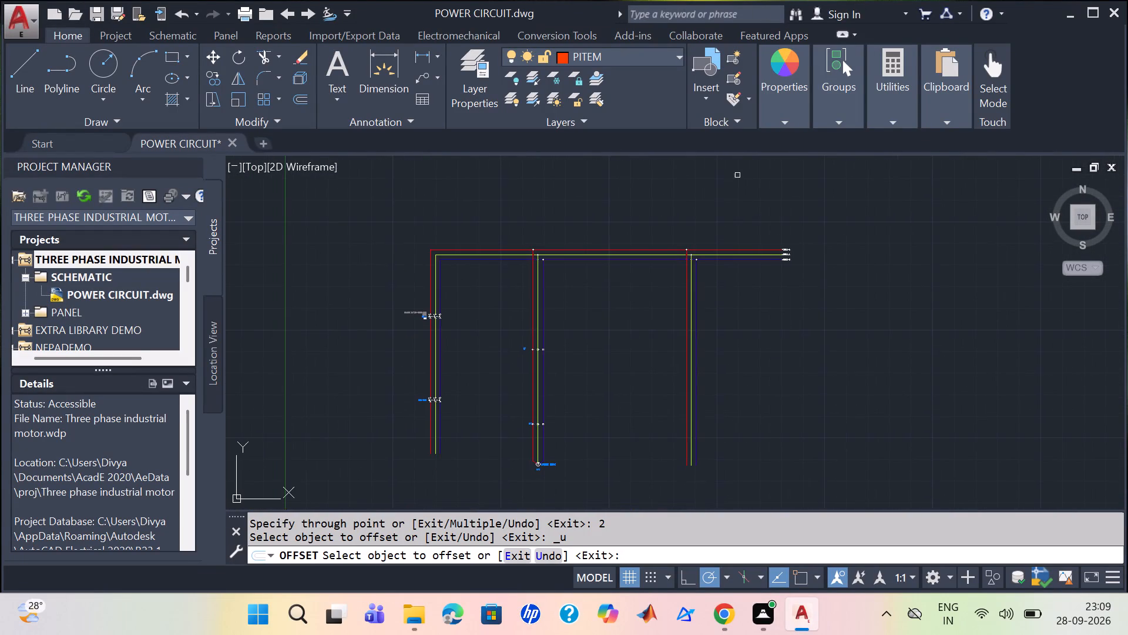
scroll(633, 292, "up", 1)
middle_click_drag(394, 347, 512, 313)
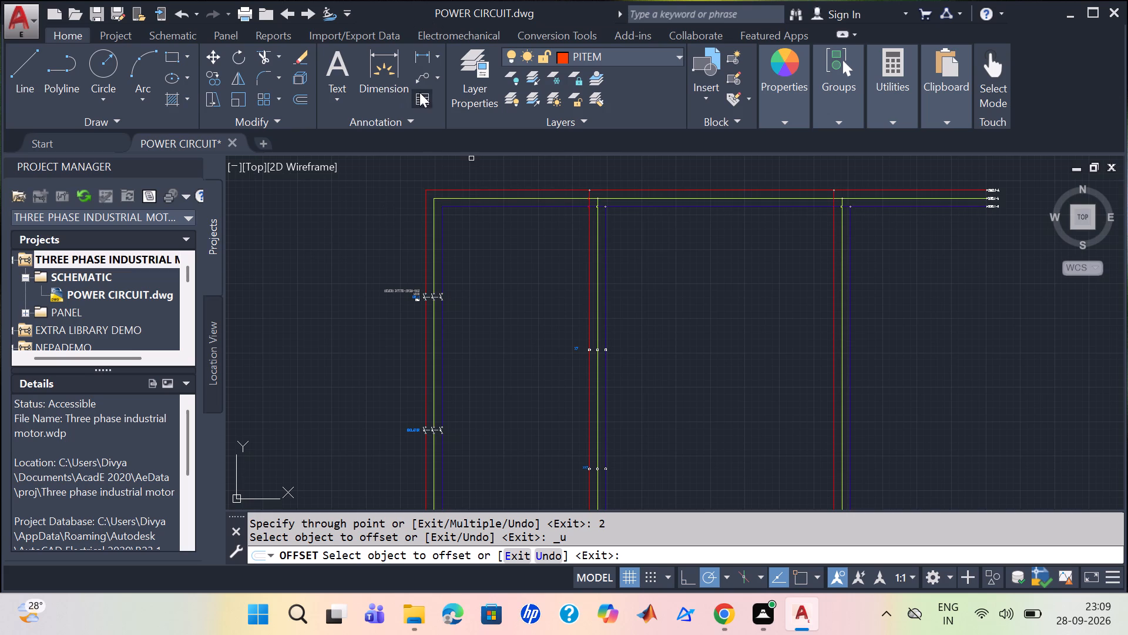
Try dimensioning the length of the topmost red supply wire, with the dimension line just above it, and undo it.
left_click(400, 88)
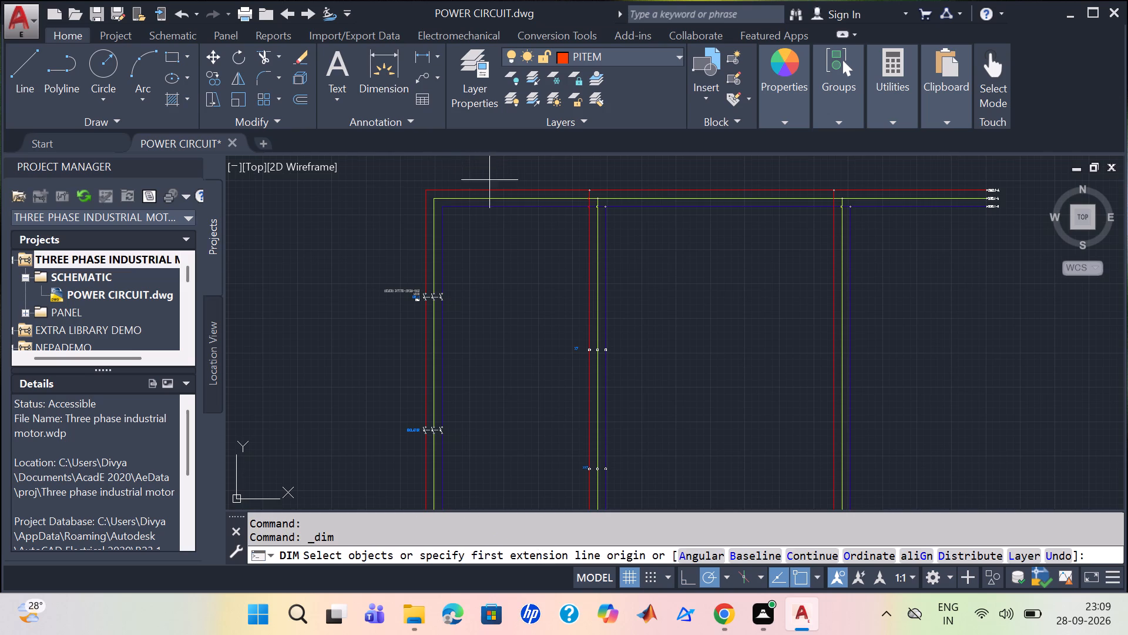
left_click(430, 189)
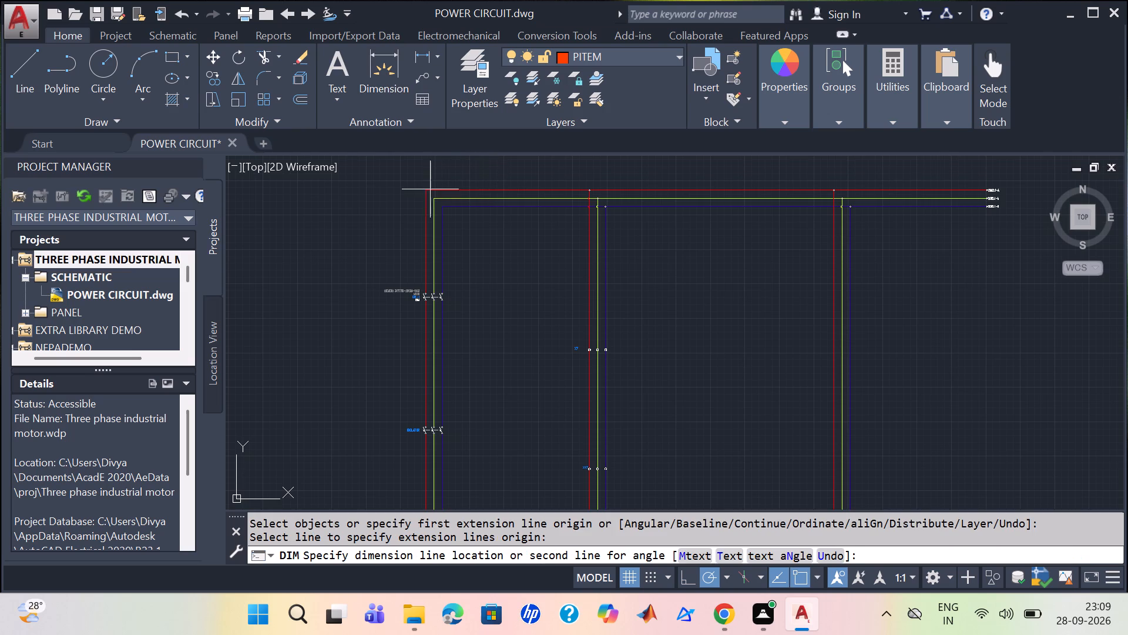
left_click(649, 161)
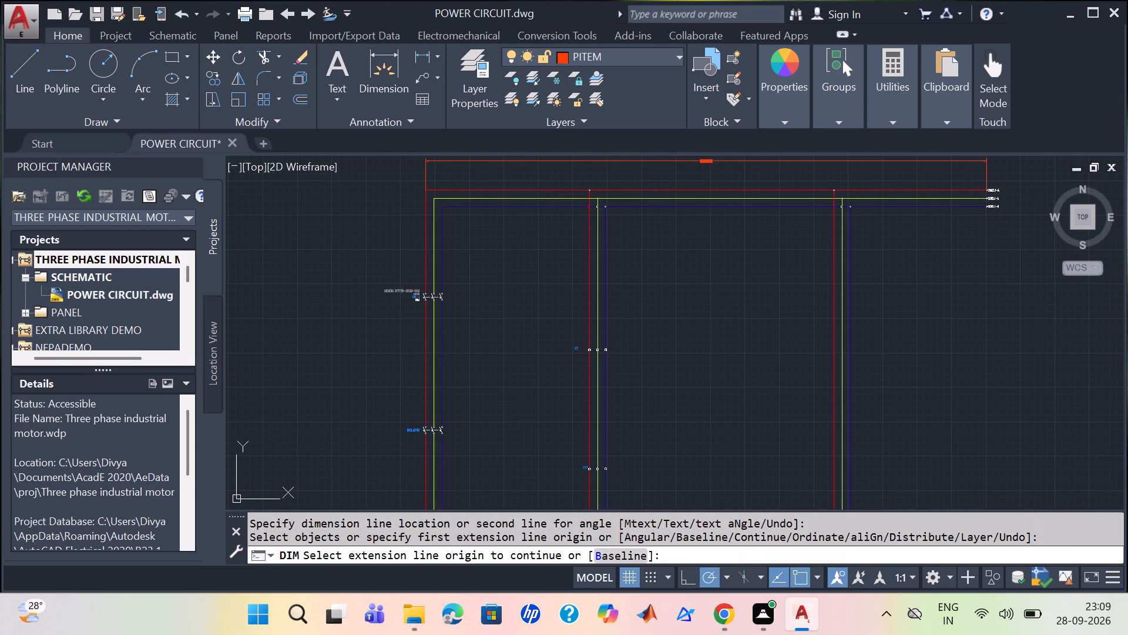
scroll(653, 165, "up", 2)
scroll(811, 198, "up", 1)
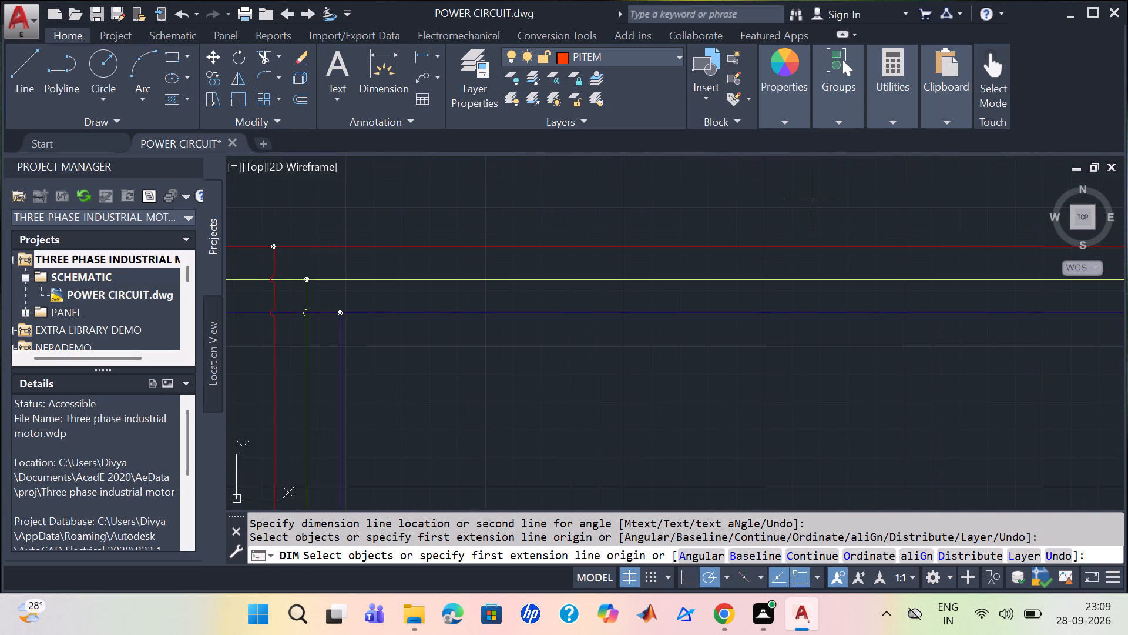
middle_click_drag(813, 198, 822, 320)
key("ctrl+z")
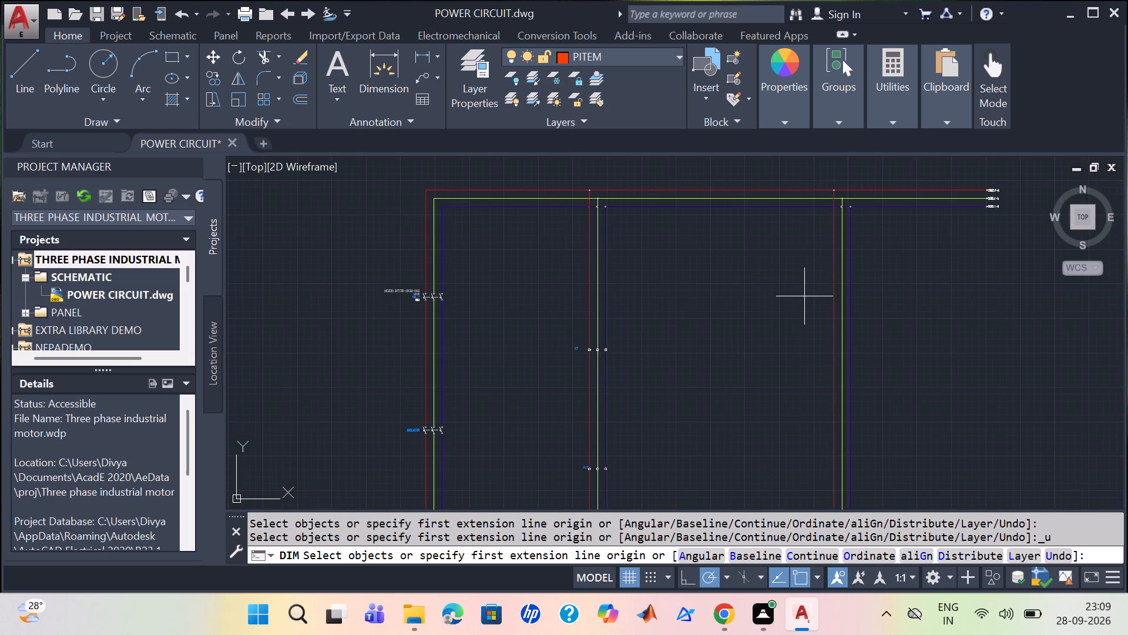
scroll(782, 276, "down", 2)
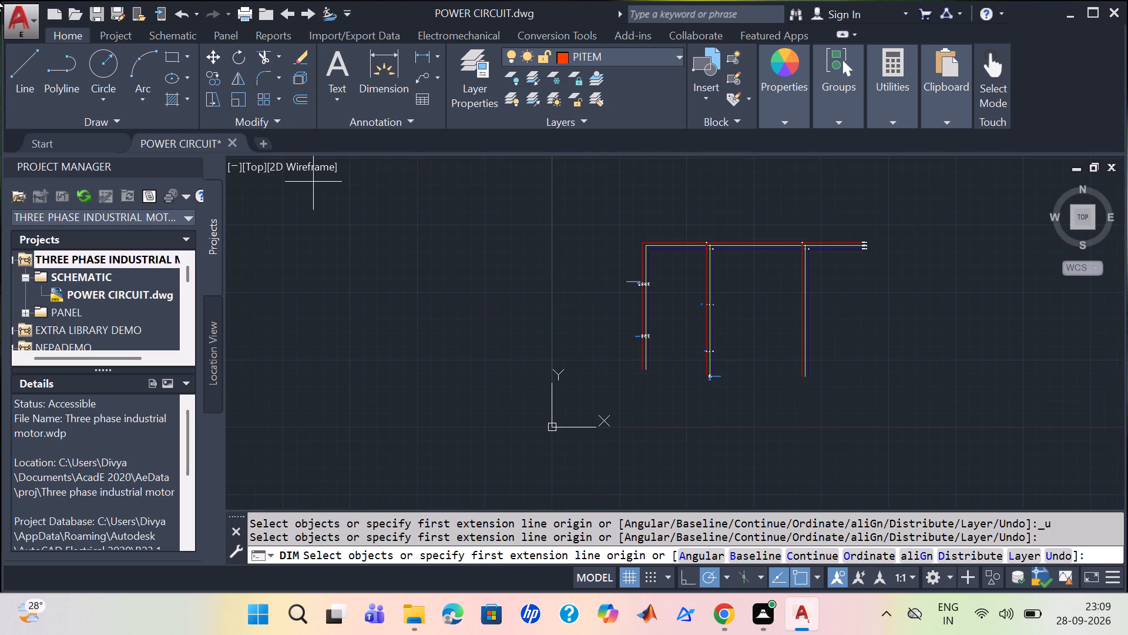
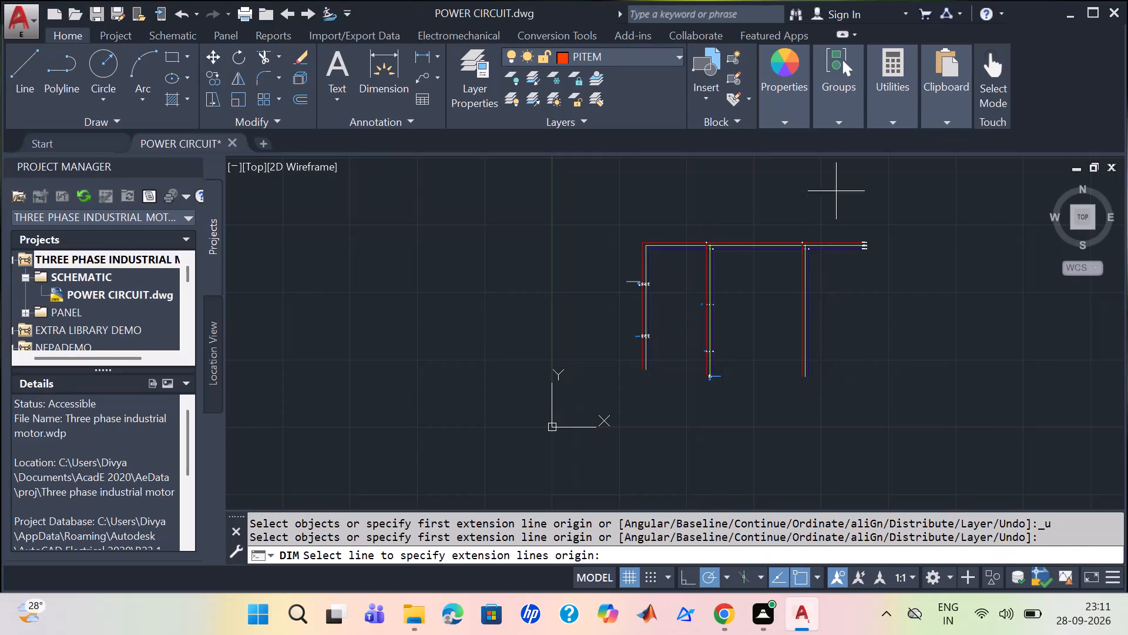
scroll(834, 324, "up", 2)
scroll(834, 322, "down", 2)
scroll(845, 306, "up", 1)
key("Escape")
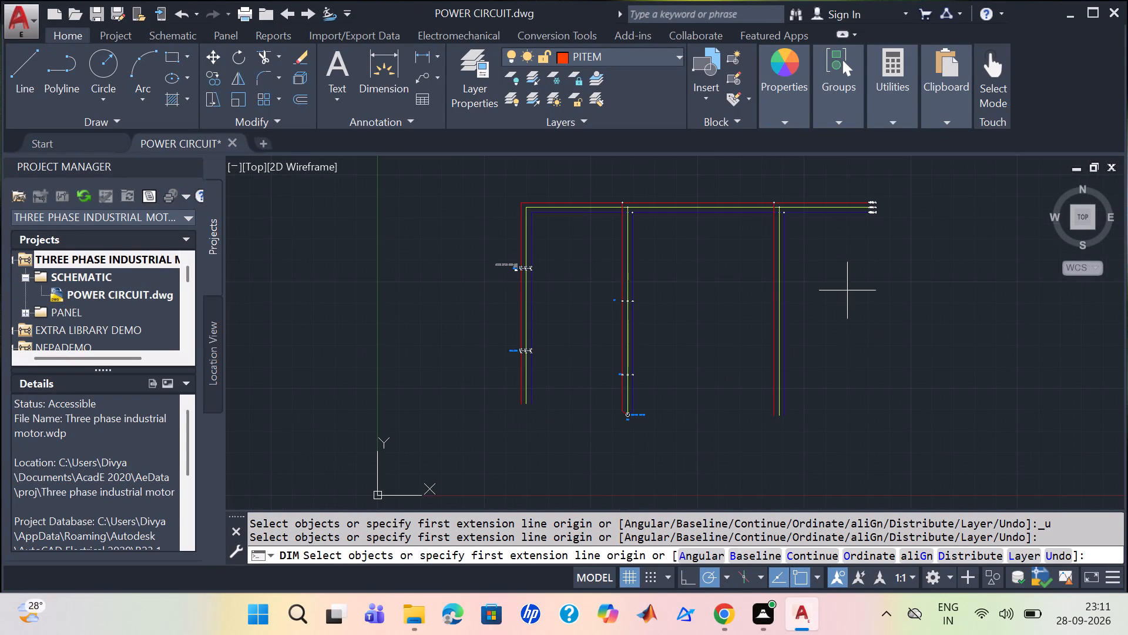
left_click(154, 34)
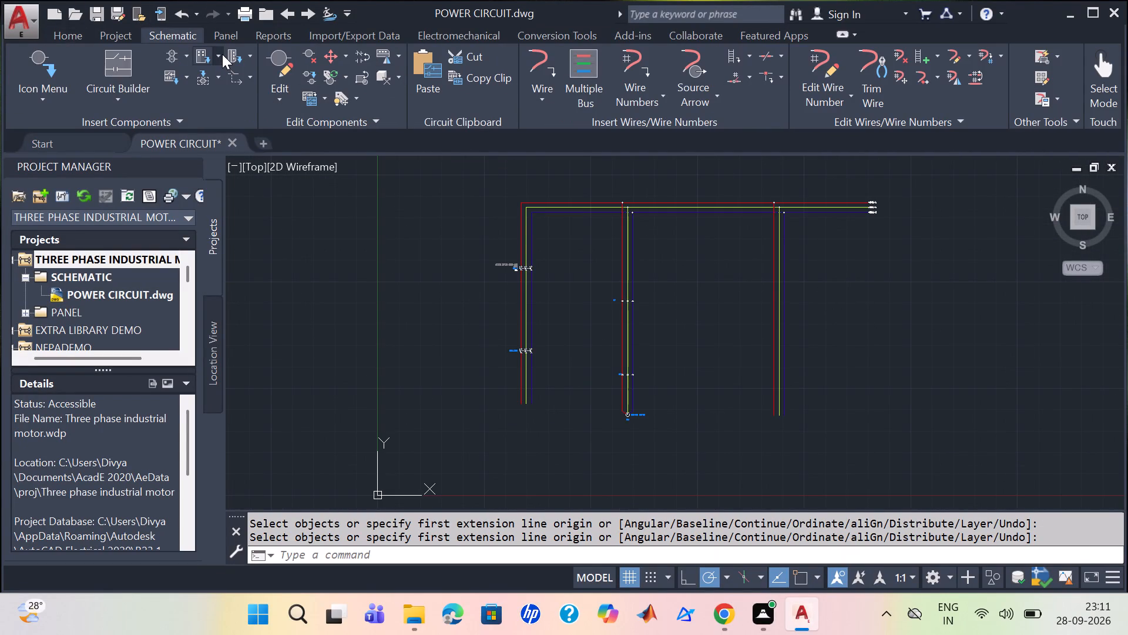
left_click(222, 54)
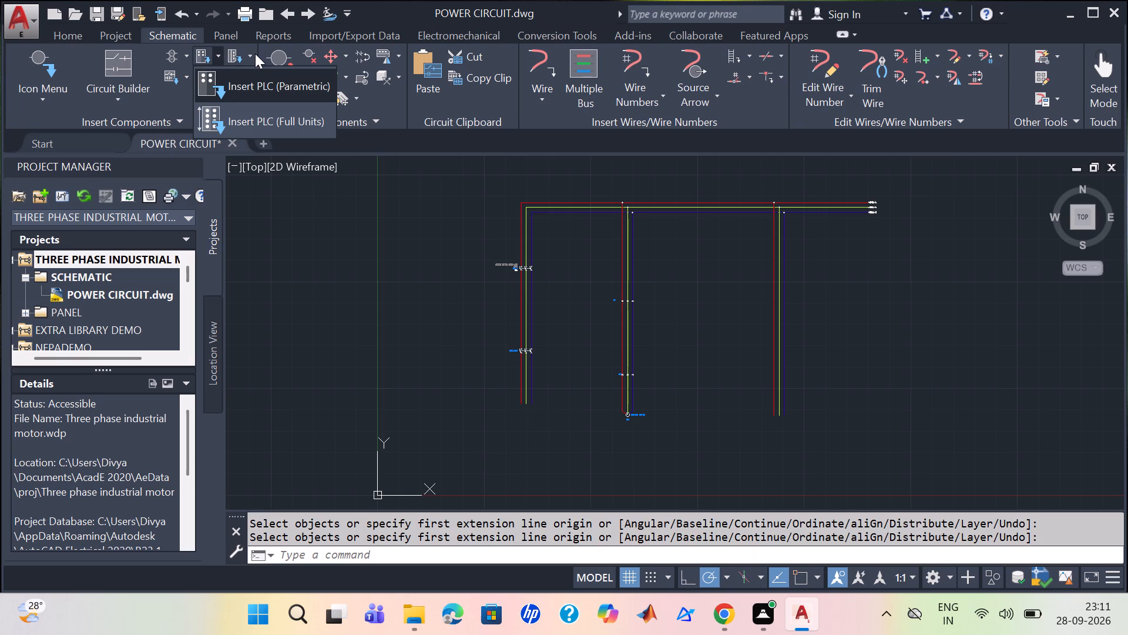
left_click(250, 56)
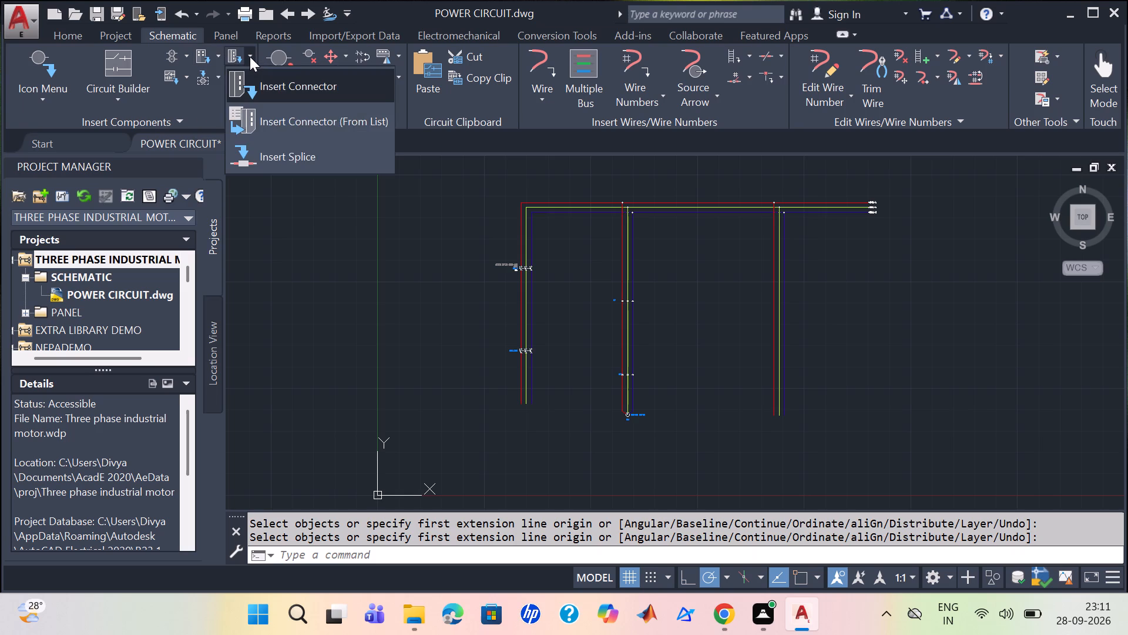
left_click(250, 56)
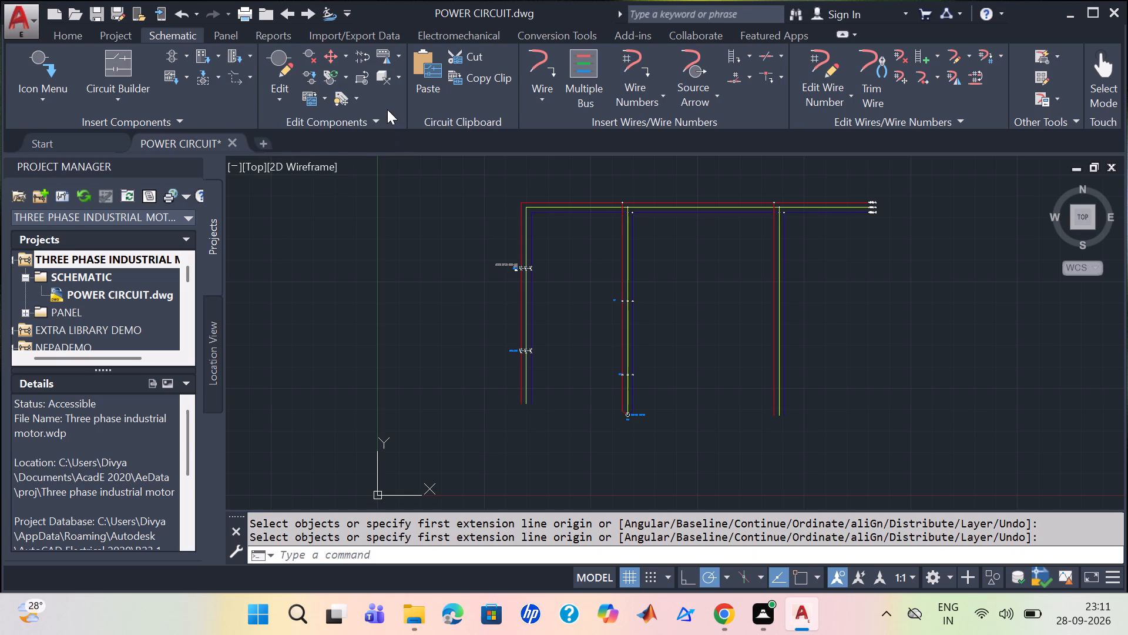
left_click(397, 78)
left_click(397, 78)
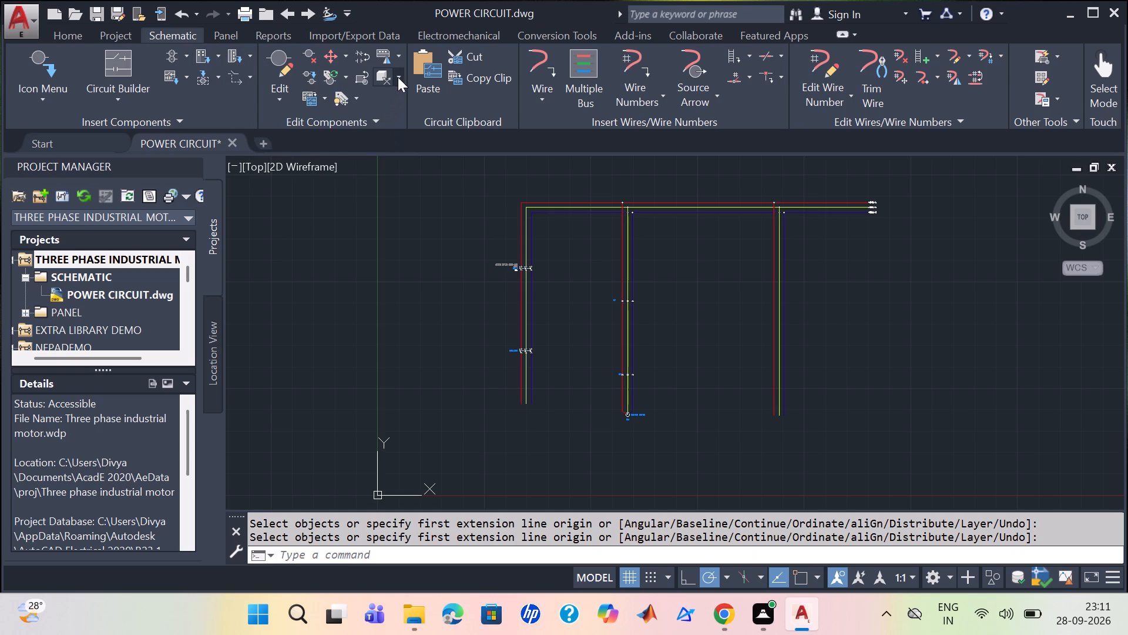
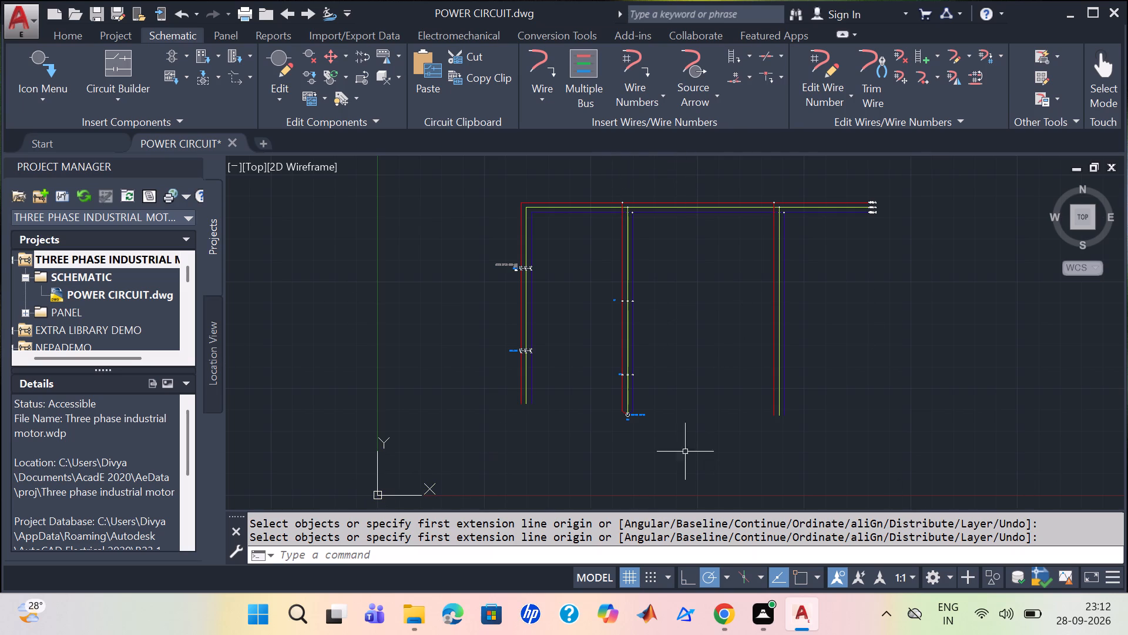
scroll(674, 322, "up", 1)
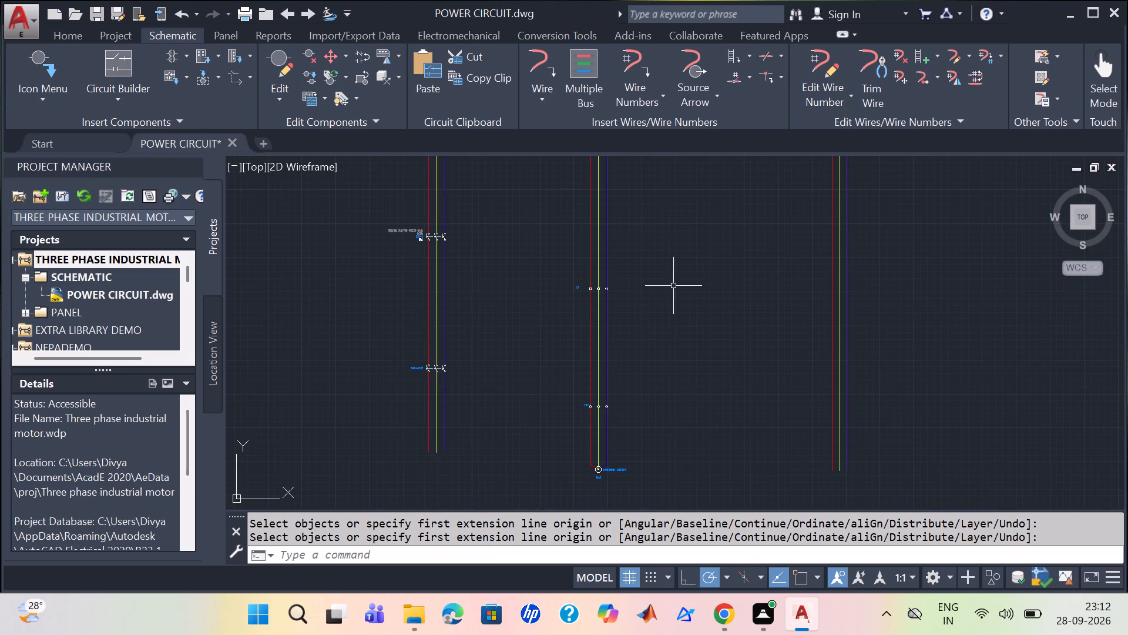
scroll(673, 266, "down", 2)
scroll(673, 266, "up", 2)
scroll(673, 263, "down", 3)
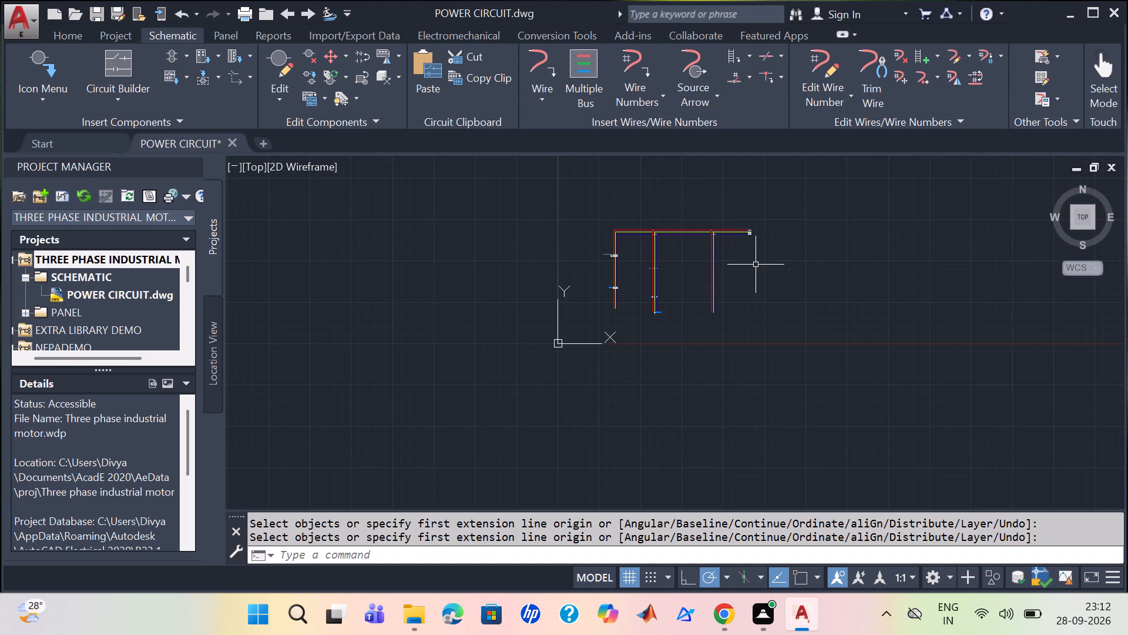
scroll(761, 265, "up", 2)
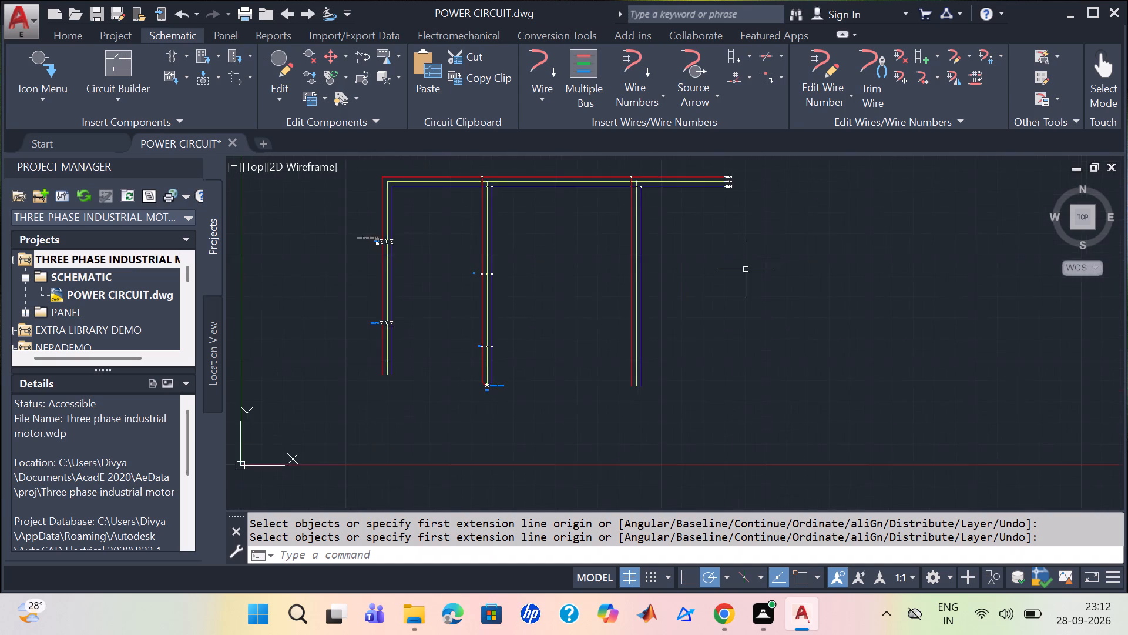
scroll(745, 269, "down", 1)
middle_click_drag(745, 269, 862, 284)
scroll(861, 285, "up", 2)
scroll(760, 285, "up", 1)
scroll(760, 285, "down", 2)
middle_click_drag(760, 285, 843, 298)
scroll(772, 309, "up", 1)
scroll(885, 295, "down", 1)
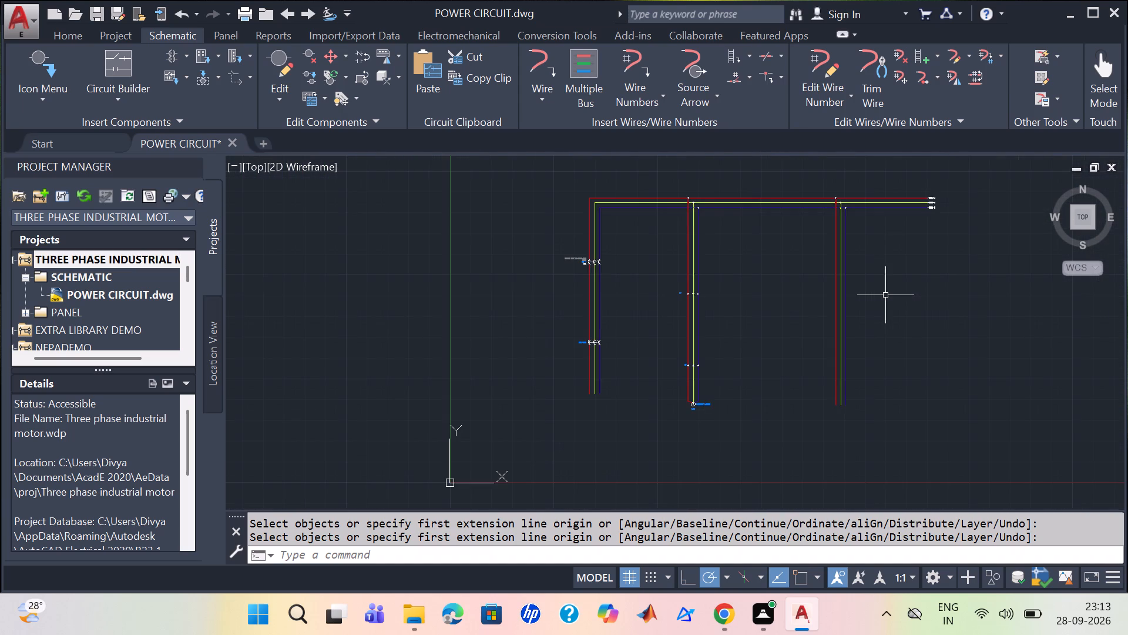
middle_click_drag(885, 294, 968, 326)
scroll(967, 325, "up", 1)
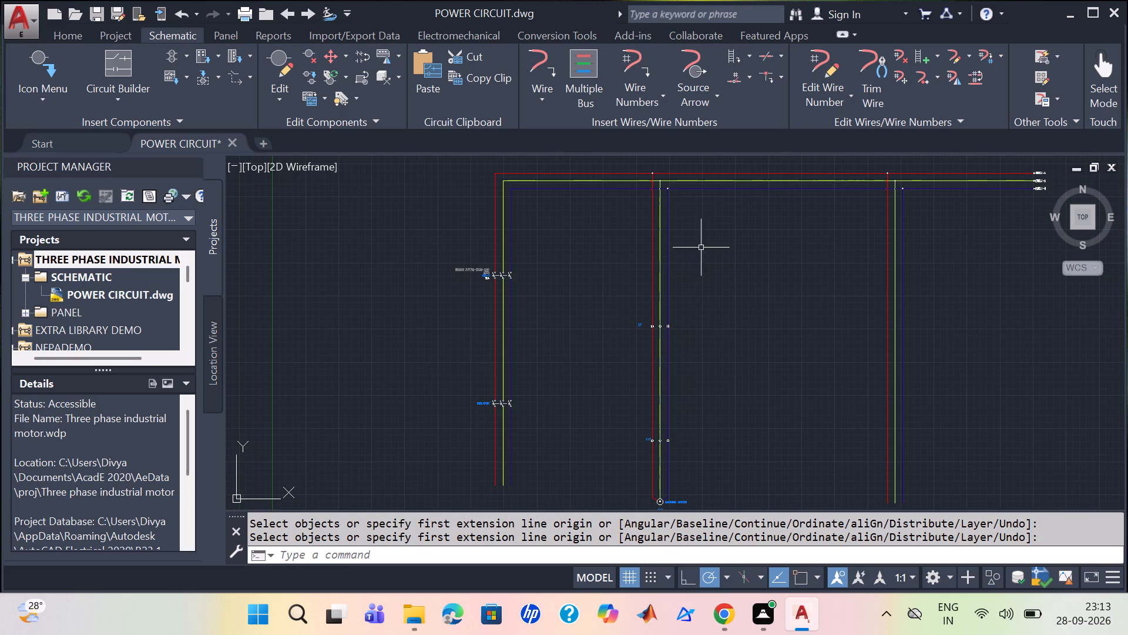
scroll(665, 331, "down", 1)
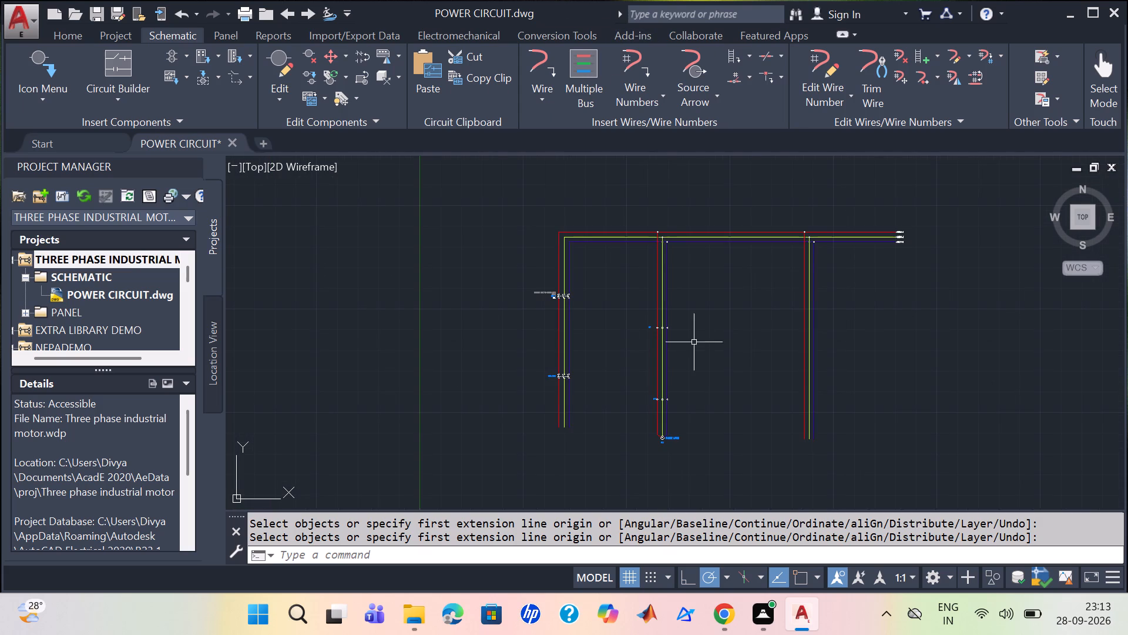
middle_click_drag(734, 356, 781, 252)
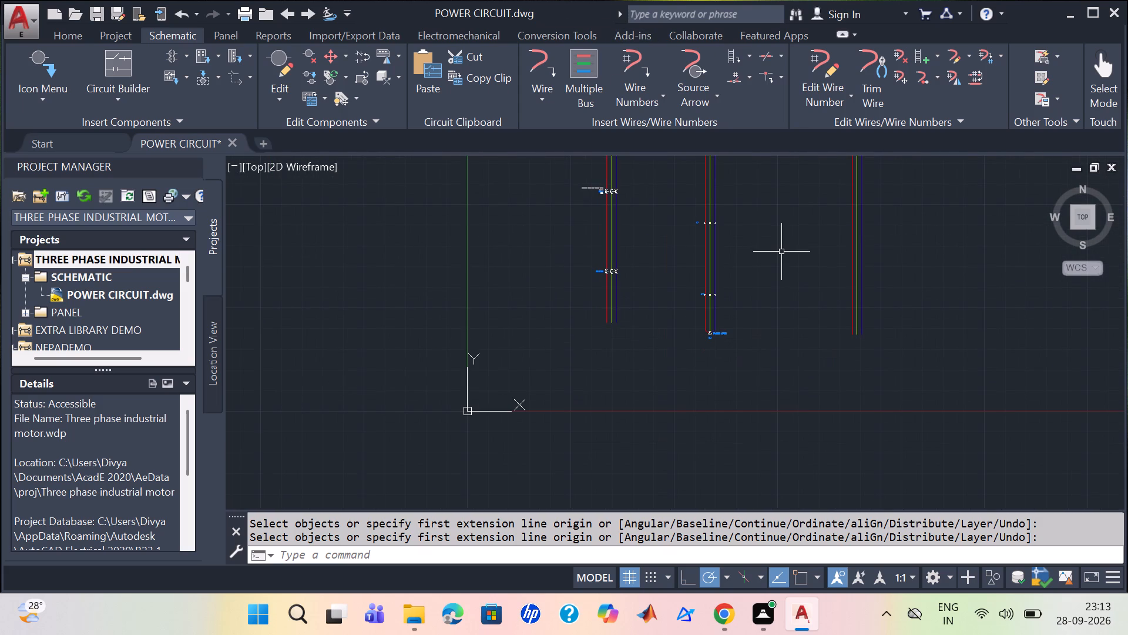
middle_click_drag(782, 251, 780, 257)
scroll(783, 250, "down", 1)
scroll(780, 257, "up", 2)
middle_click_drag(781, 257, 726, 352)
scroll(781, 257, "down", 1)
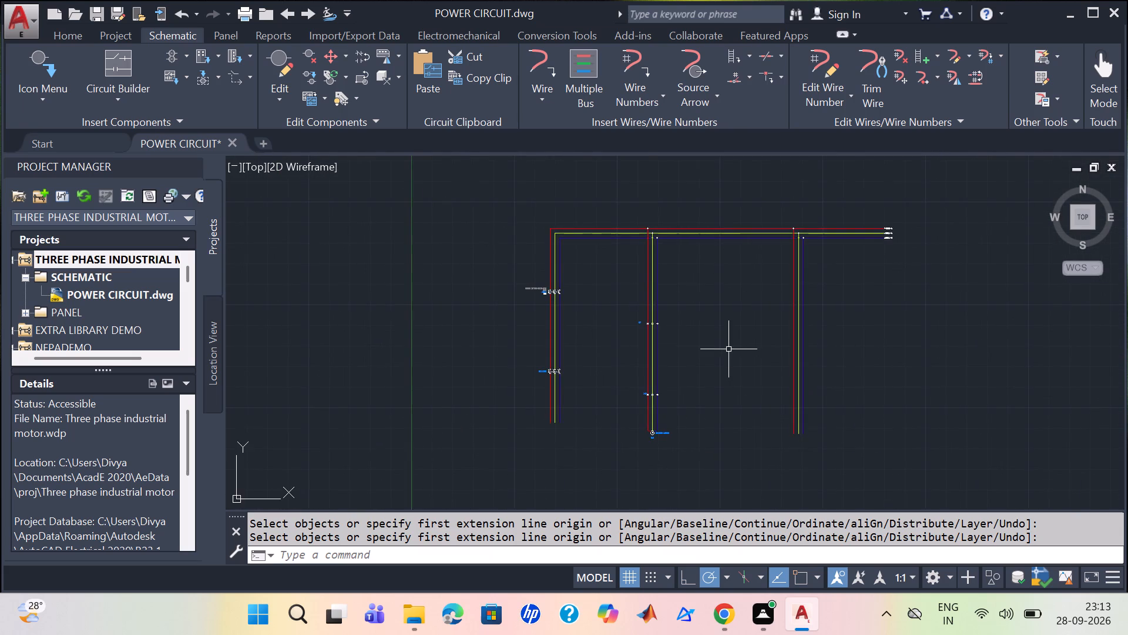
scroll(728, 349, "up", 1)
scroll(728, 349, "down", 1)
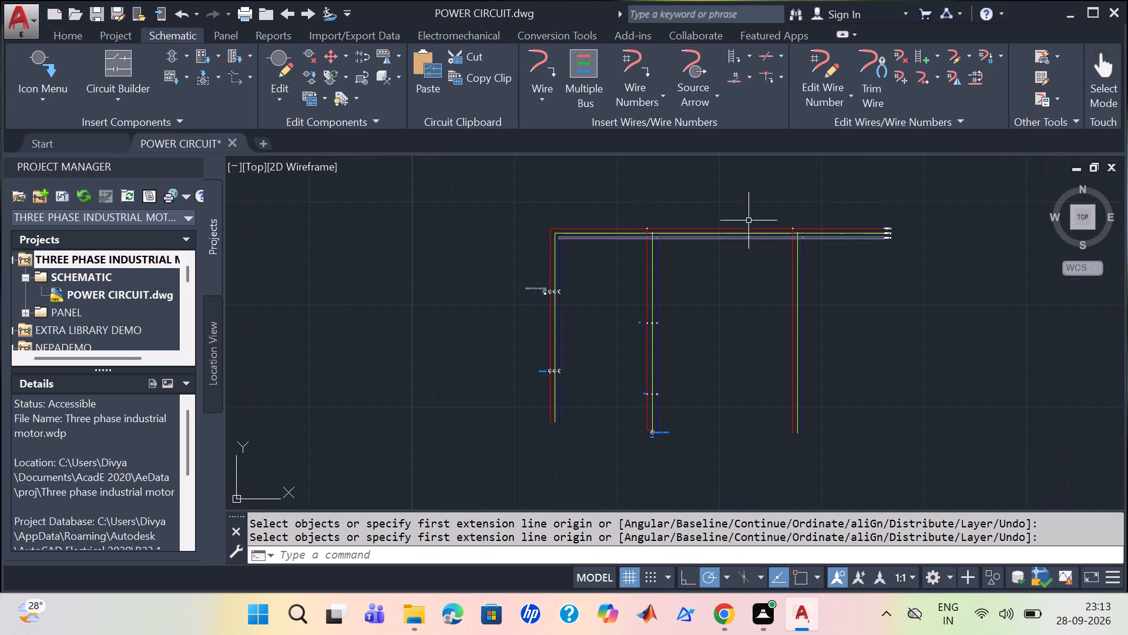
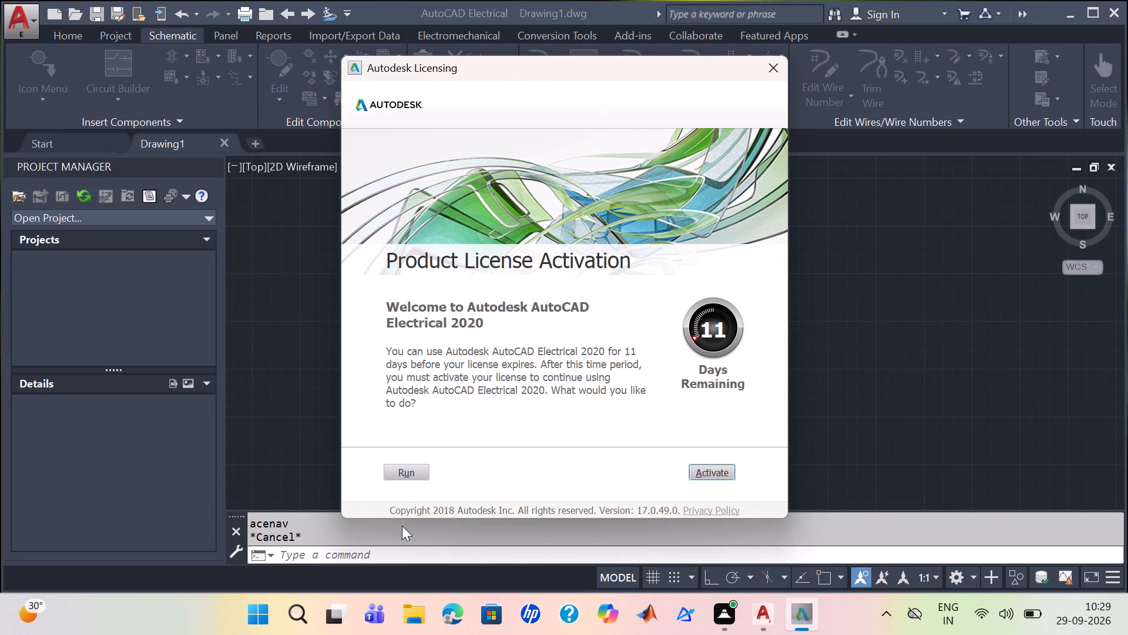
Continue running AutoCAD Electrical 2020 in trial mode without activating the product license.
left_click(399, 470)
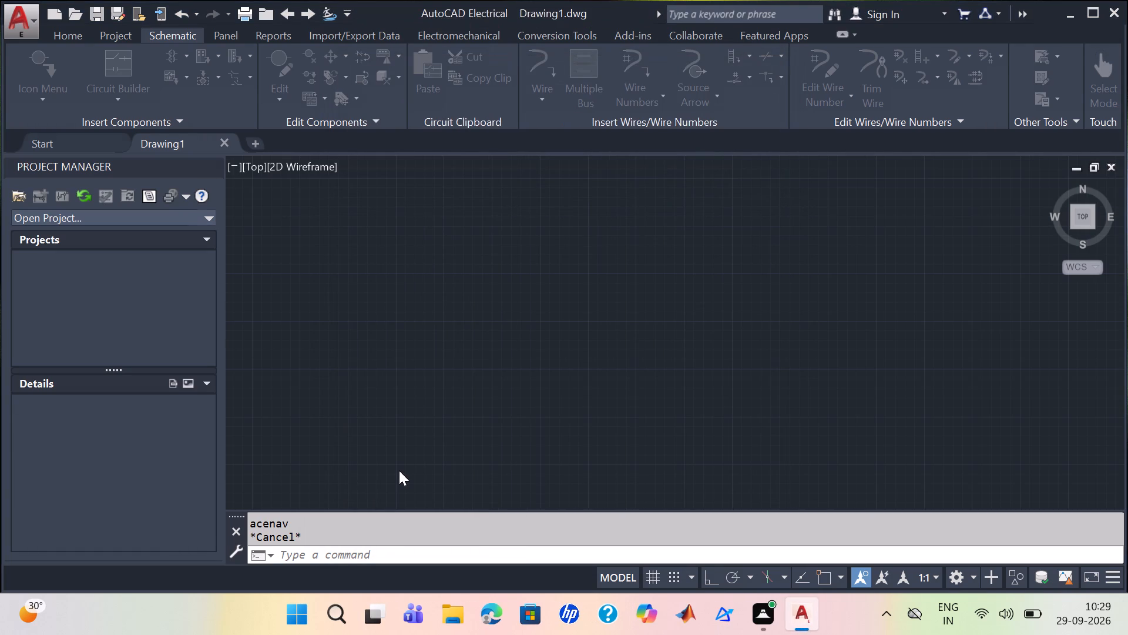
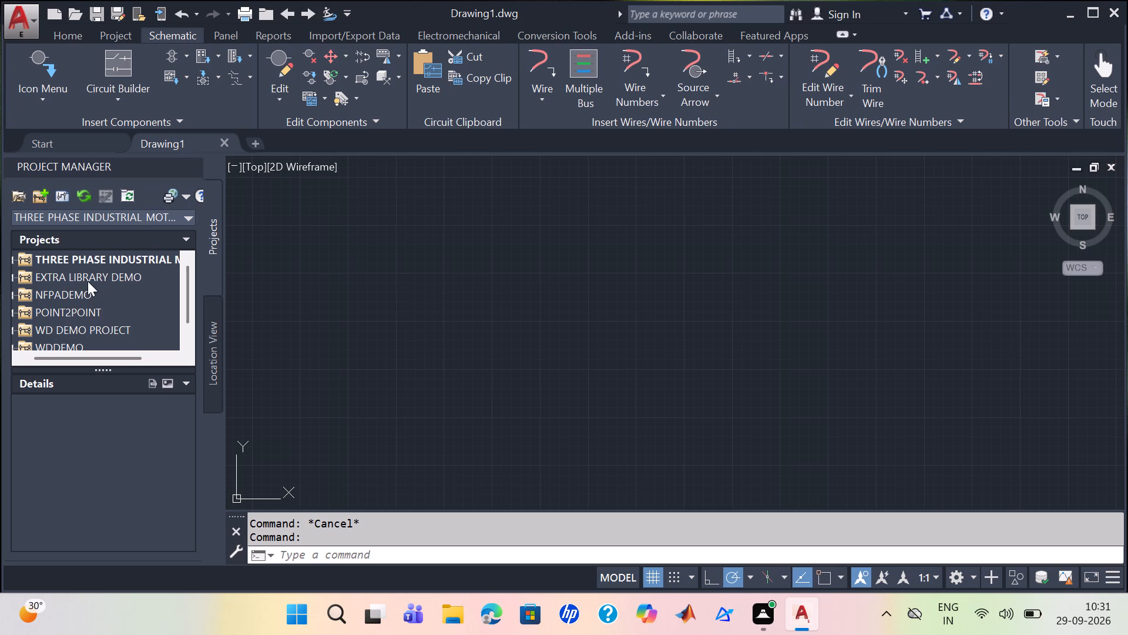
Open the 3-PHASE INDUSTRIAL MOTOR CIRCUIT drawing from the PANEL folder of the THREE PHASE INDUSTRIAL MOTOR project.
left_click(63, 258)
left_click(63, 258)
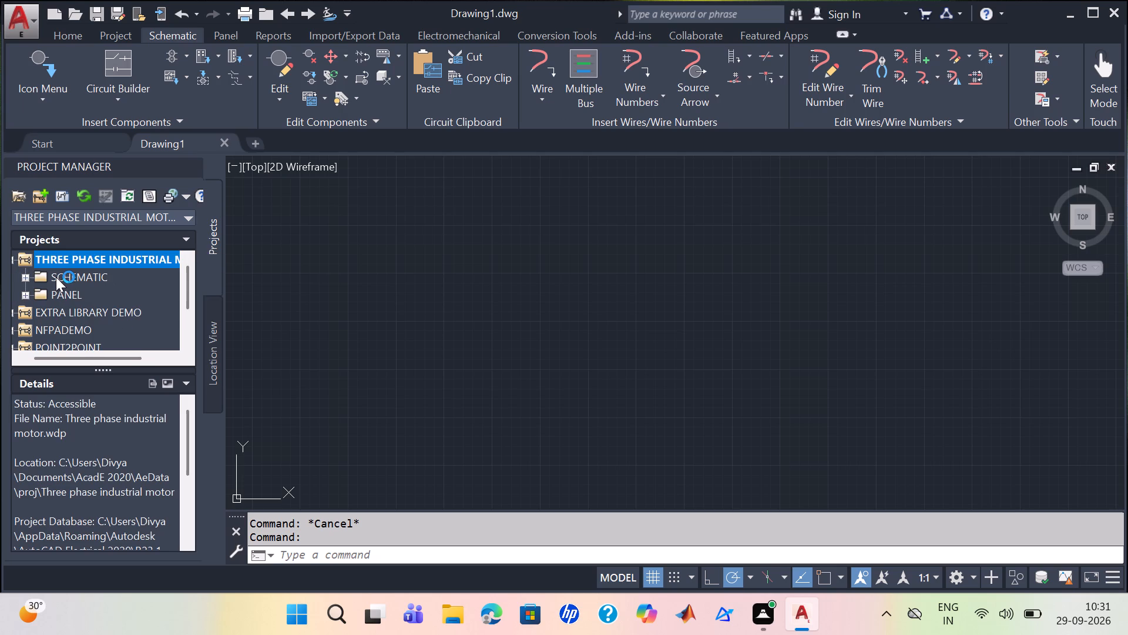
left_click(25, 292)
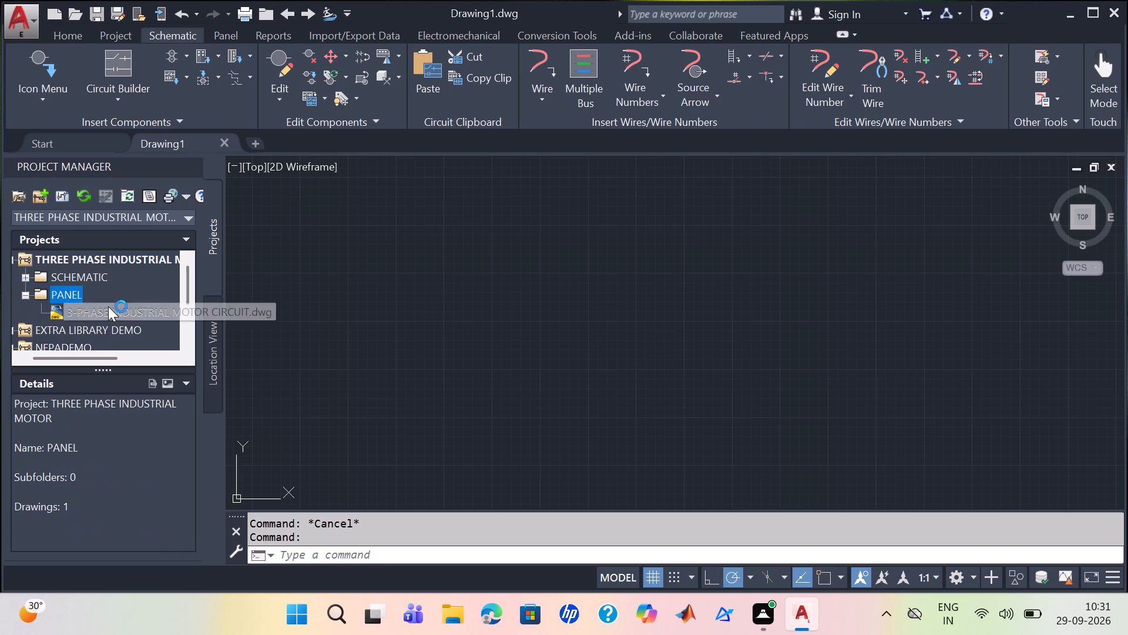
left_click(108, 306)
left_click(102, 308)
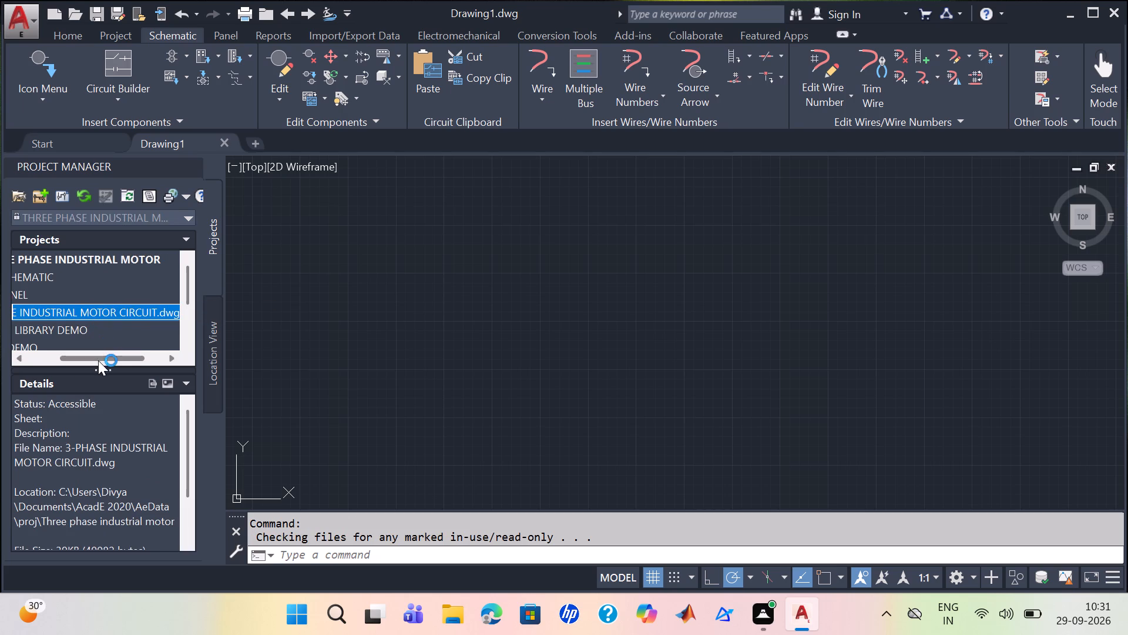
left_click_drag(103, 355, 46, 357)
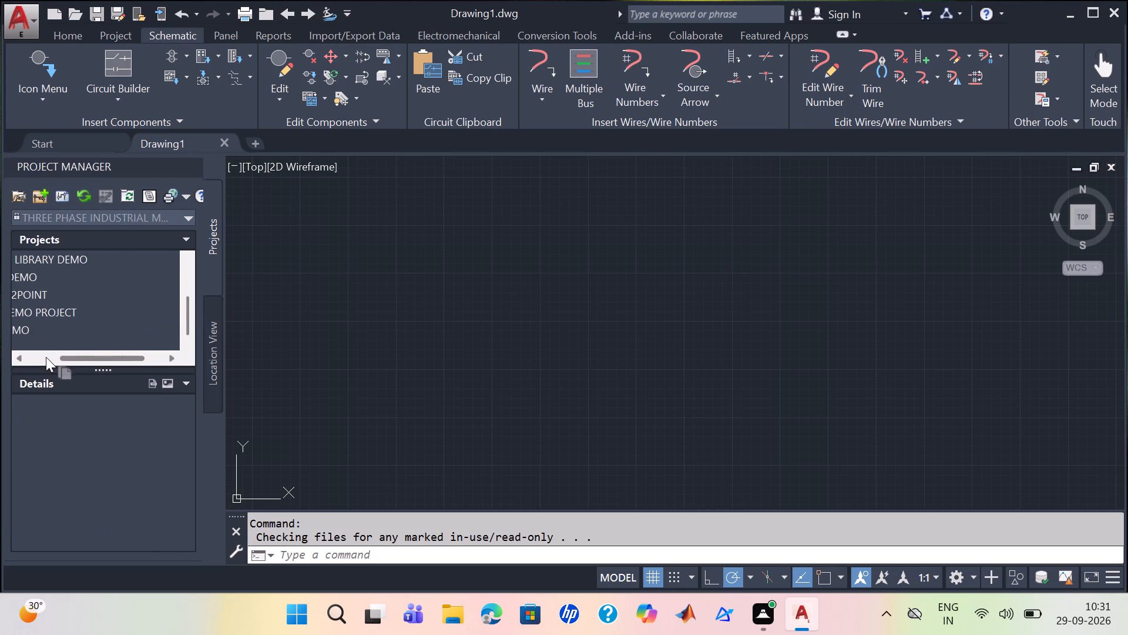
left_click_drag(46, 357, 41, 359)
left_click_drag(113, 356, 9, 376)
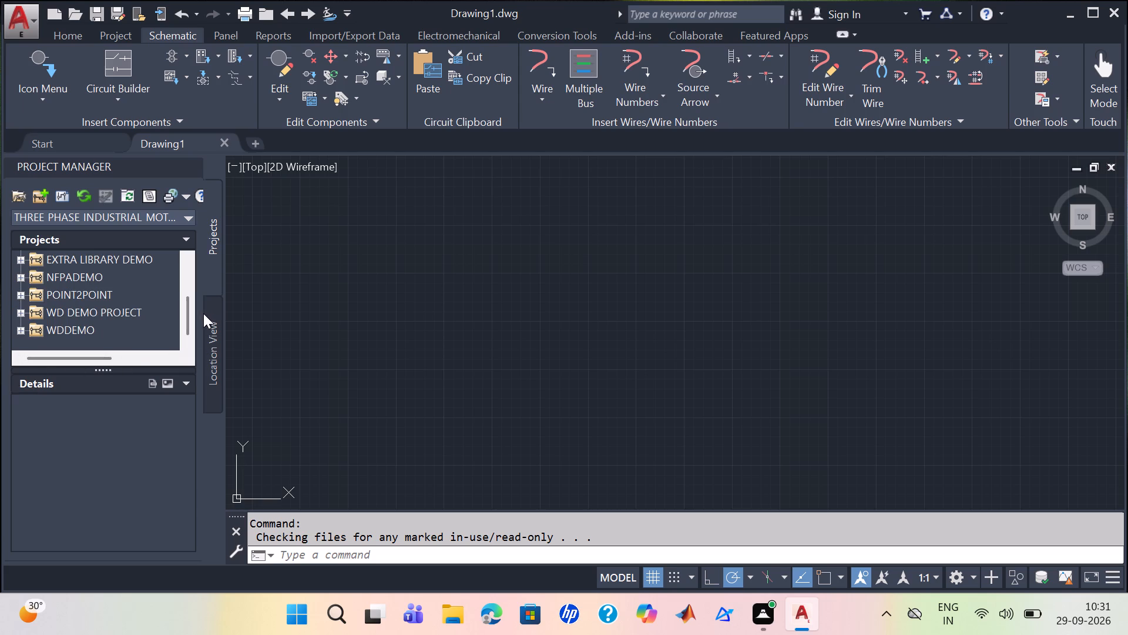
left_click_drag(187, 319, 170, 293)
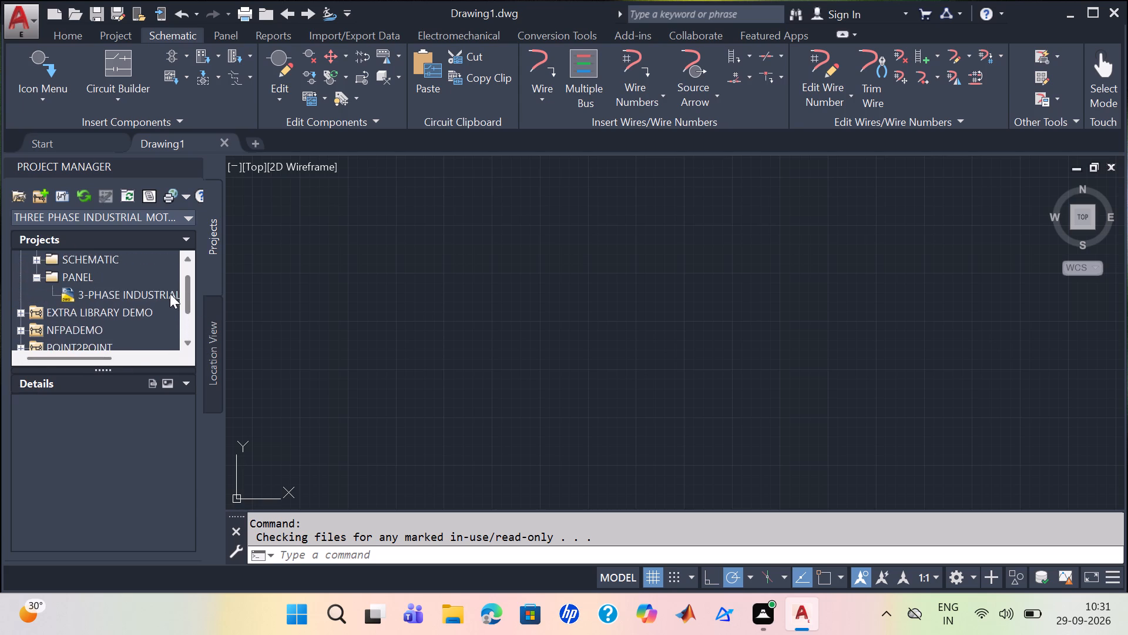
left_click_drag(170, 293, 166, 268)
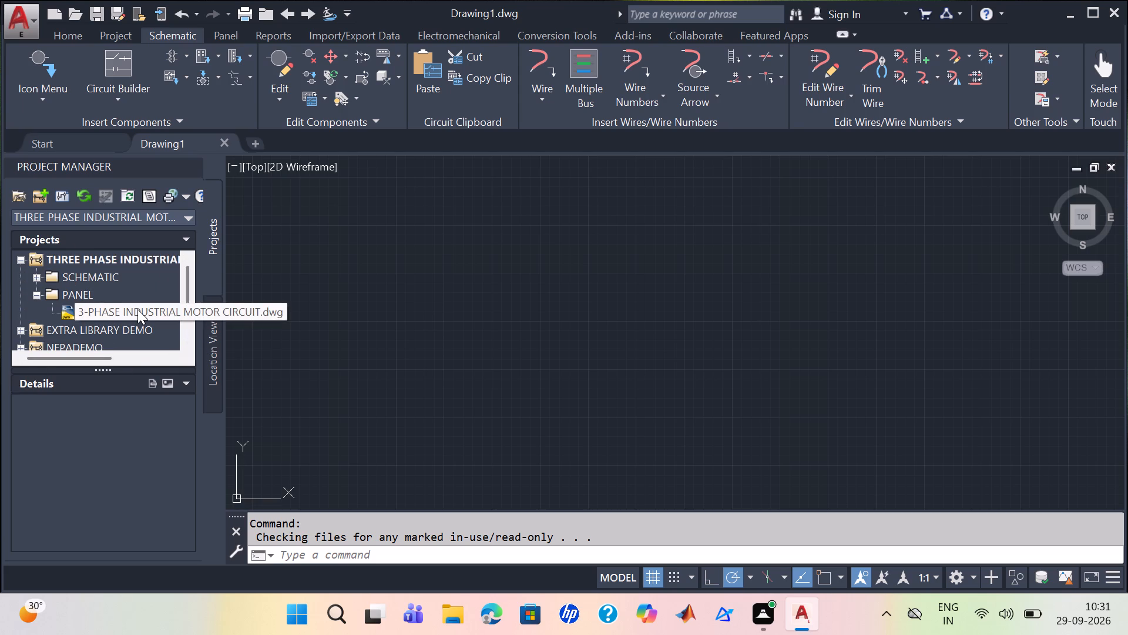
left_click(137, 309)
double_click(137, 309)
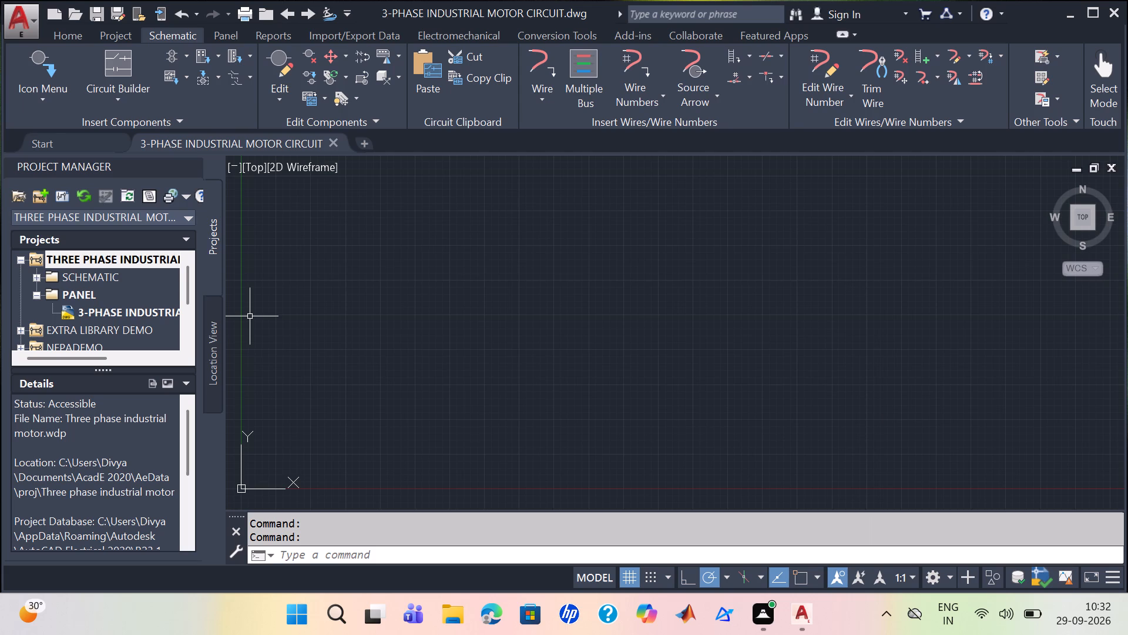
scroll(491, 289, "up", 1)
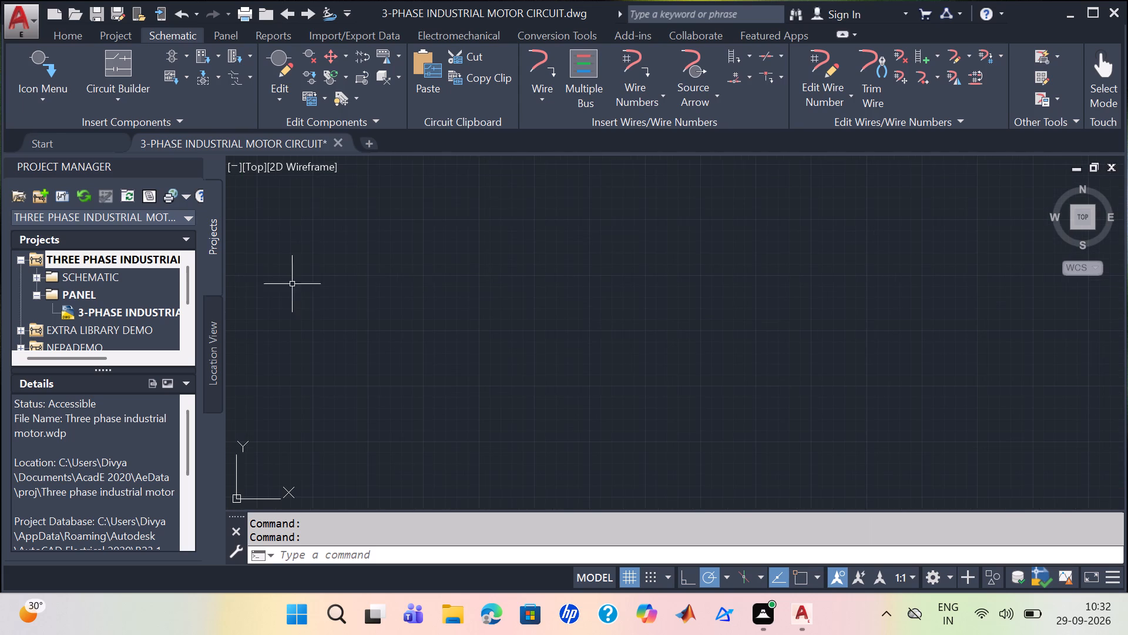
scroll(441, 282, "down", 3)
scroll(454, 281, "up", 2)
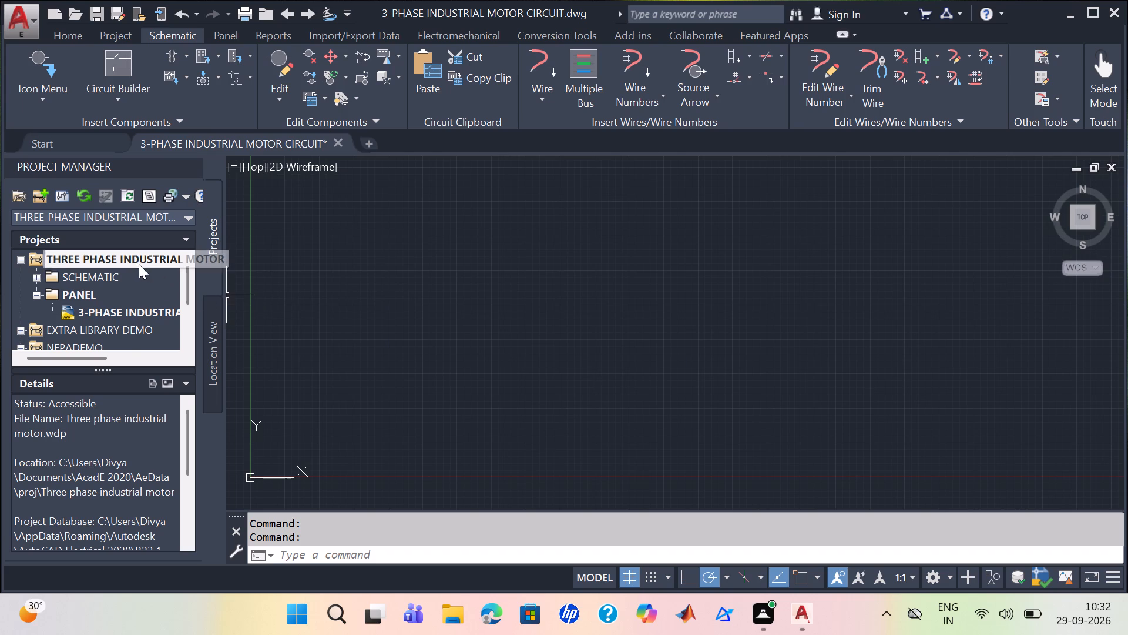
Expand the SCHEMATIC folder of the THREE PHASE INDUSTRIAL MOTOR project and select POWER CIRCUIT.dwg, keeping its name.
double_click(139, 264)
double_click(139, 261)
double_click(100, 280)
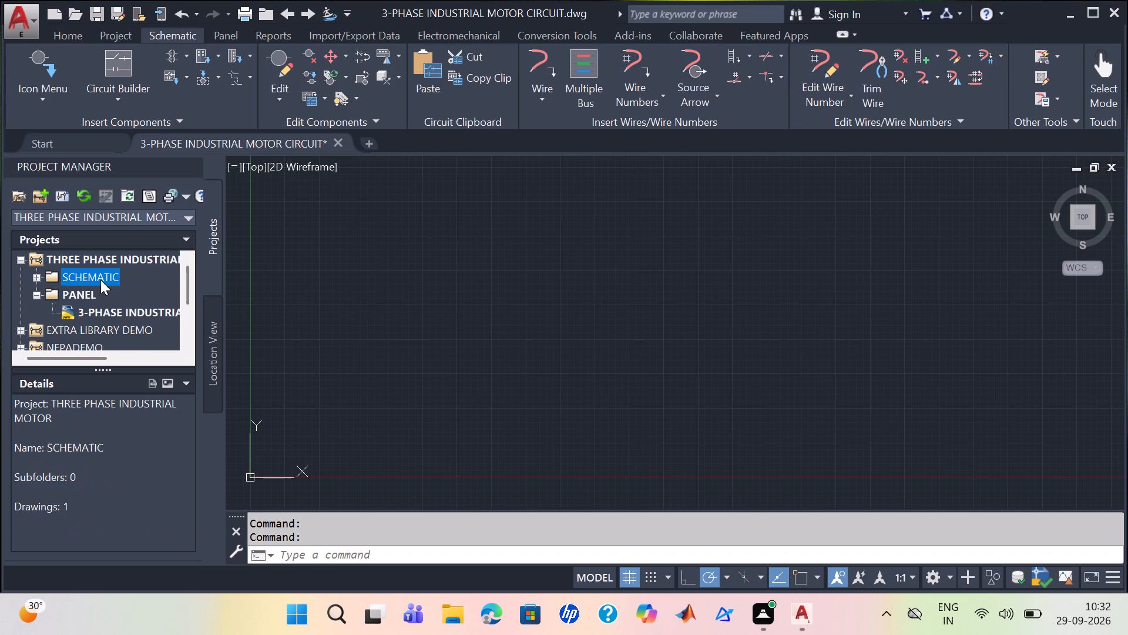
left_click(92, 293)
left_click(98, 290)
double_click(107, 292)
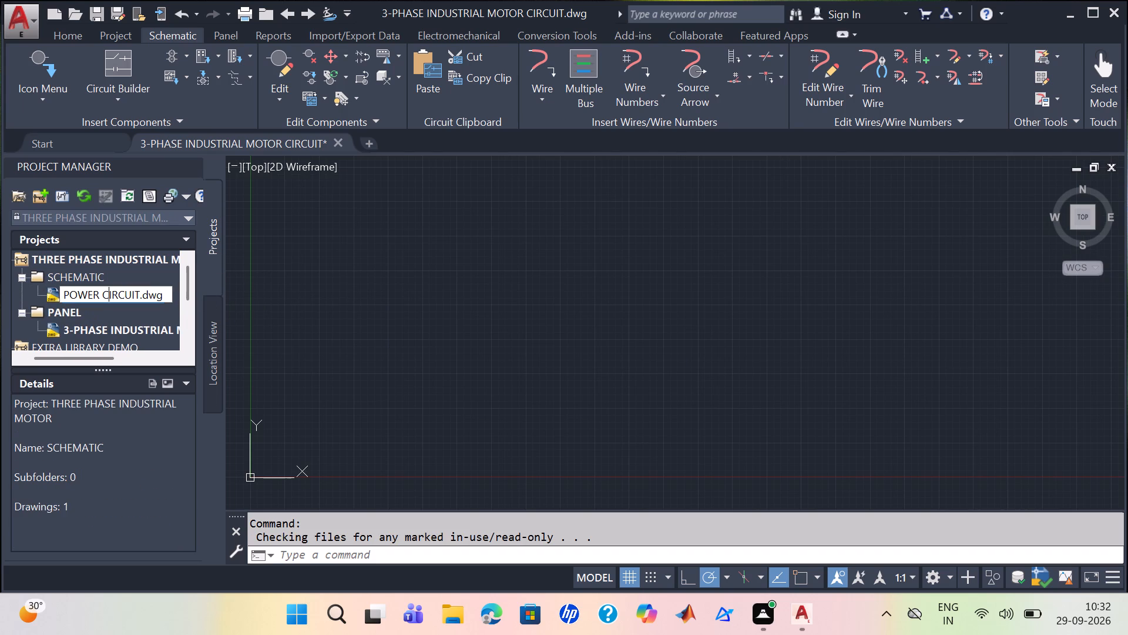
left_click(159, 292)
left_click_drag(160, 292, 163, 299)
key("Escape")
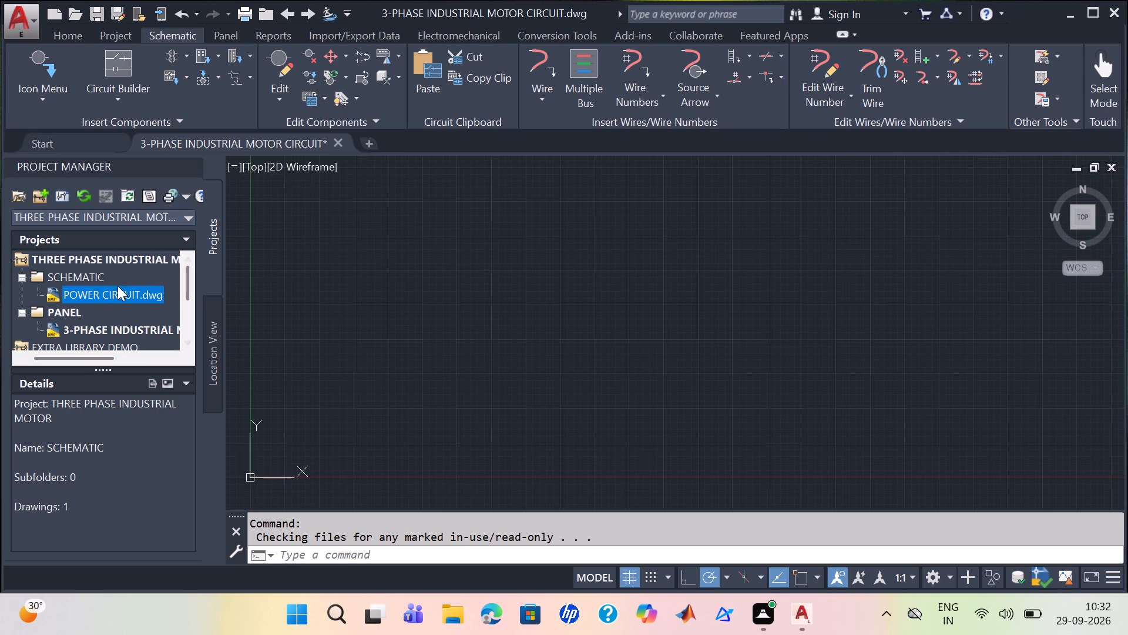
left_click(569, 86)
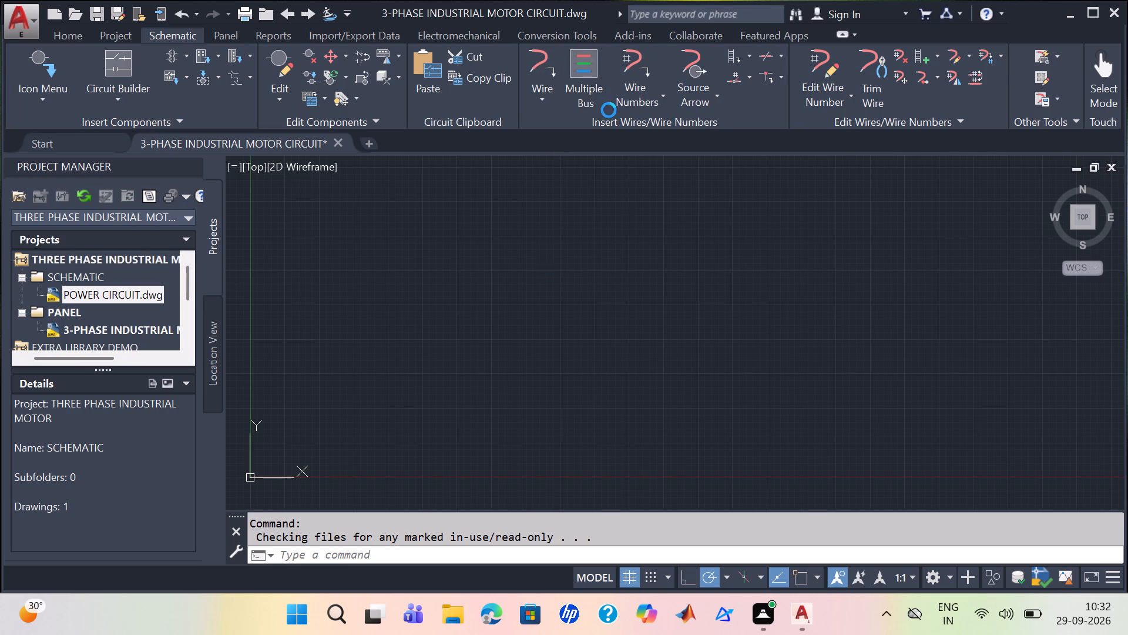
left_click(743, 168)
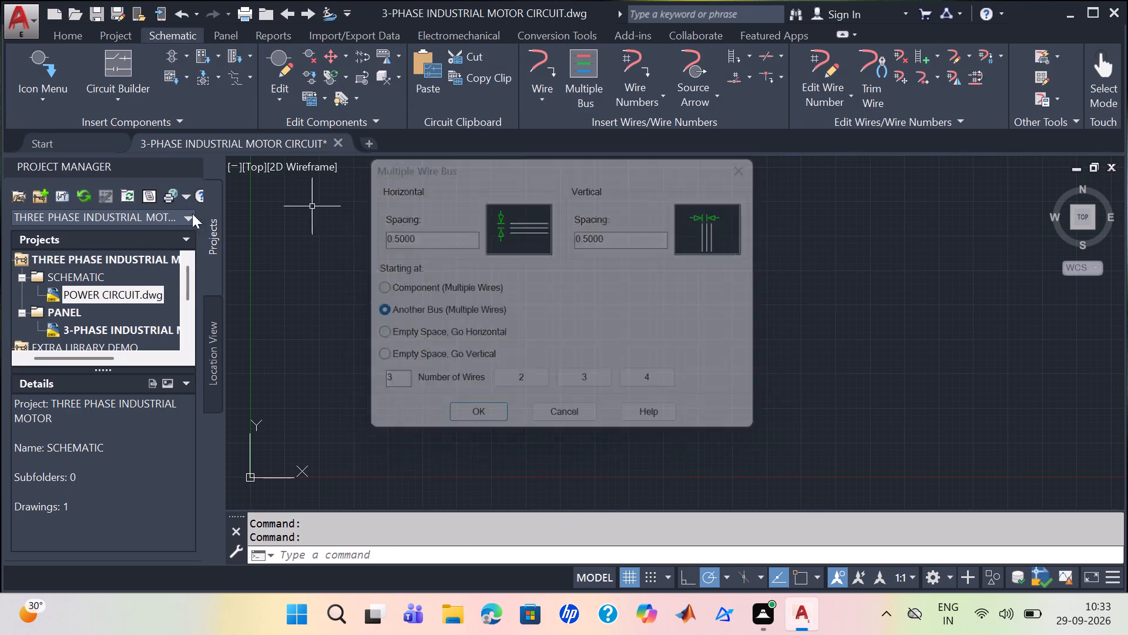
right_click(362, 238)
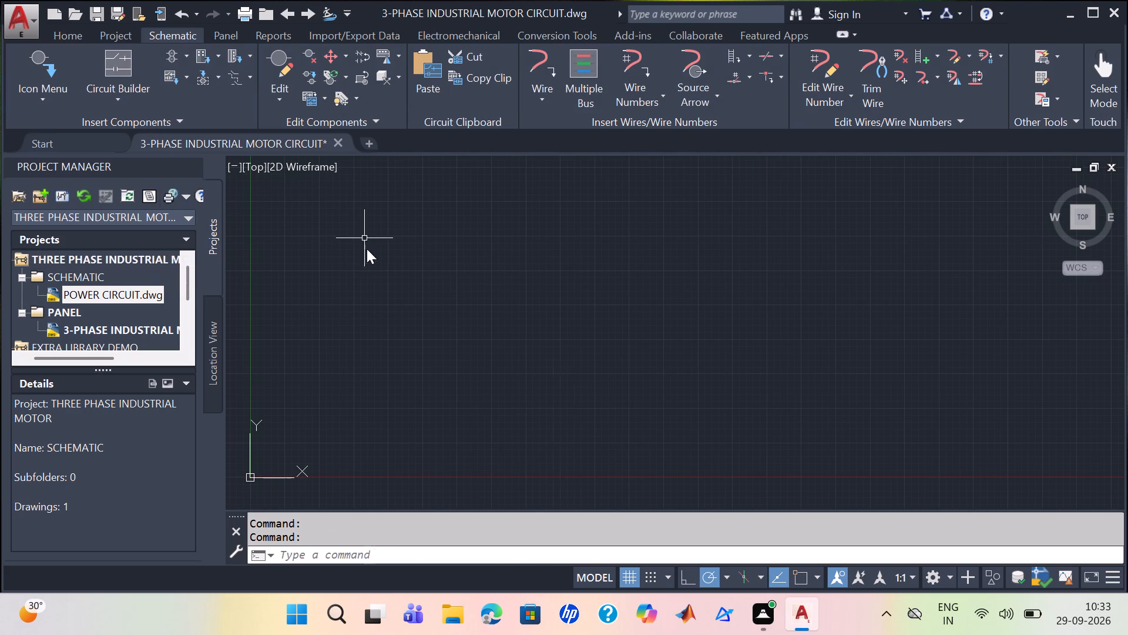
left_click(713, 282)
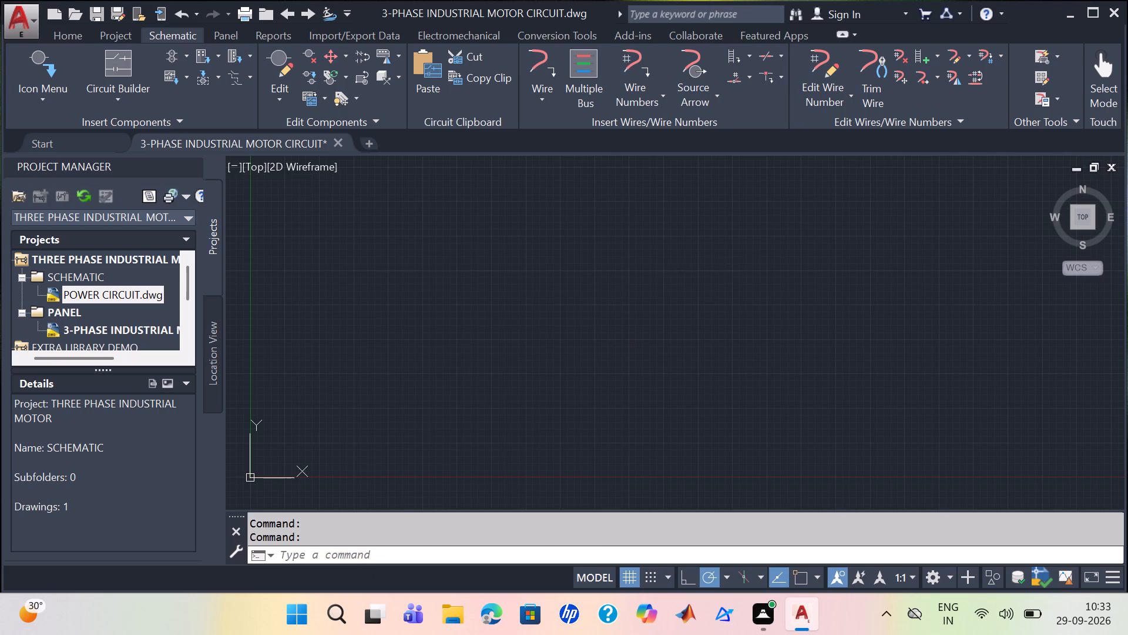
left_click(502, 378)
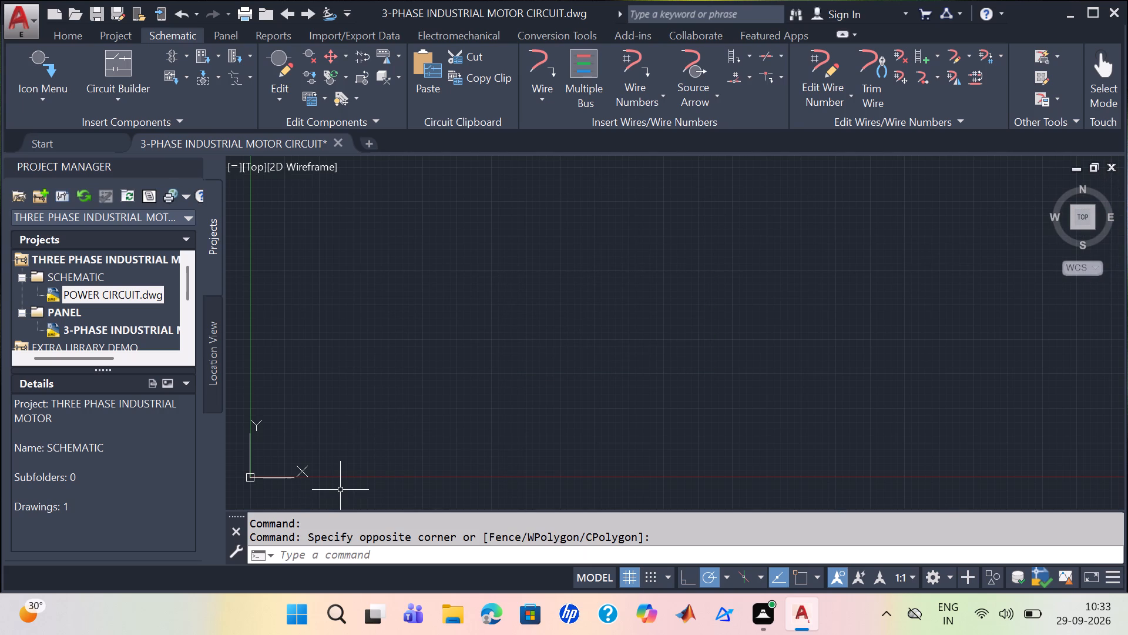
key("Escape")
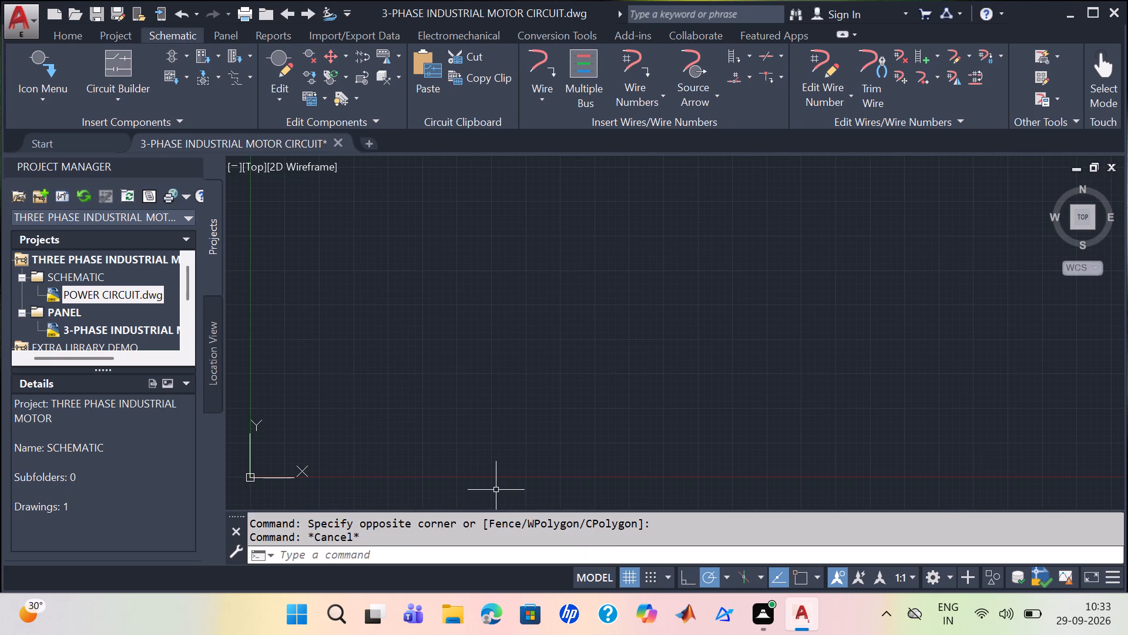
Turn on session logging with the LOGFILEON command.
type("log")
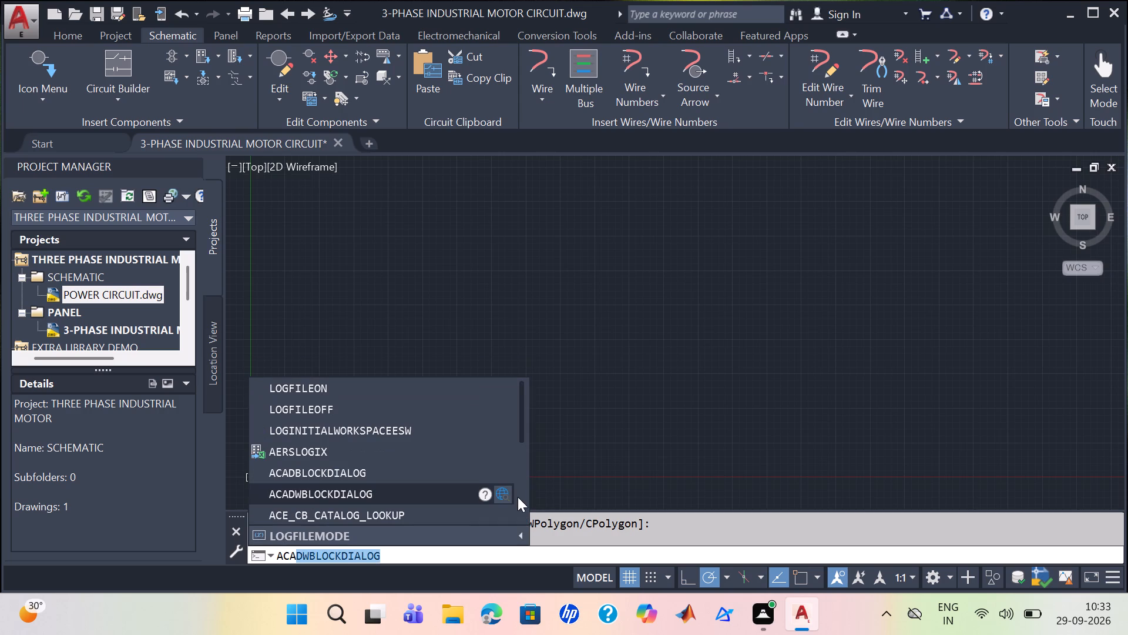
left_click(370, 395)
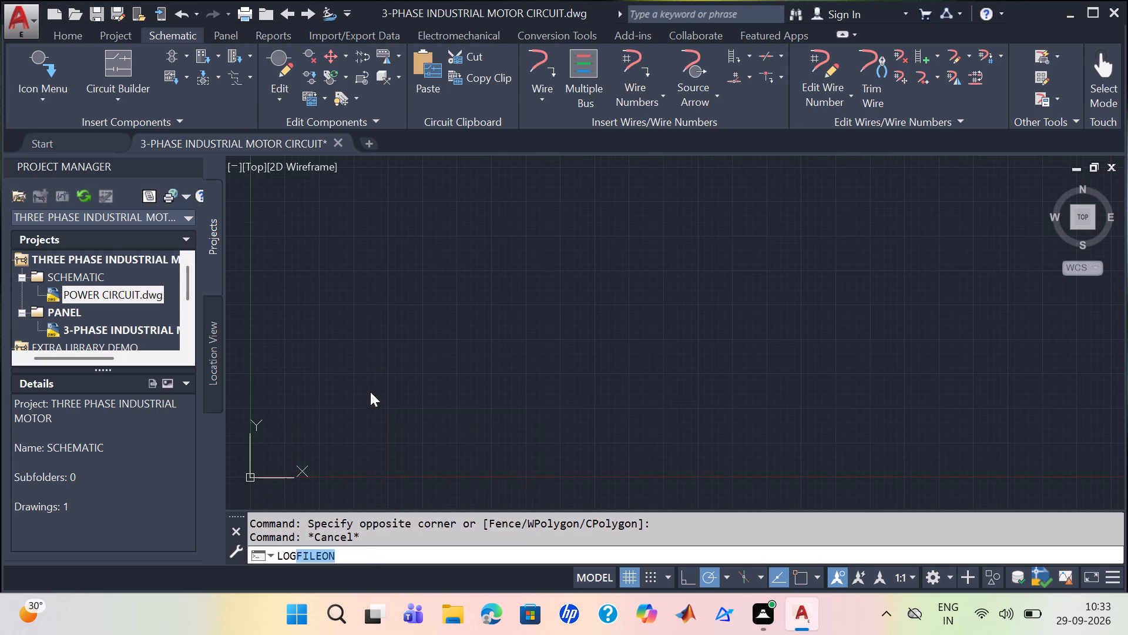
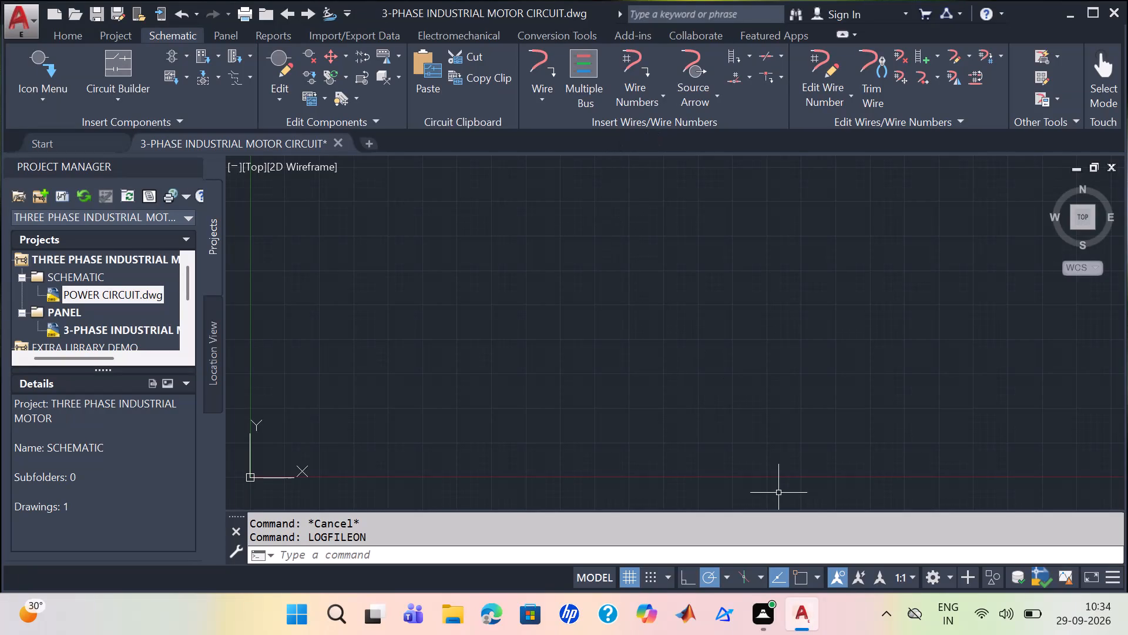
Open the POWER CIRCUIT drawing from the SCHEMATIC folder of the THREE PHASE INDUSTRIAL MOTOR project.
scroll(800, 534, "up", 1)
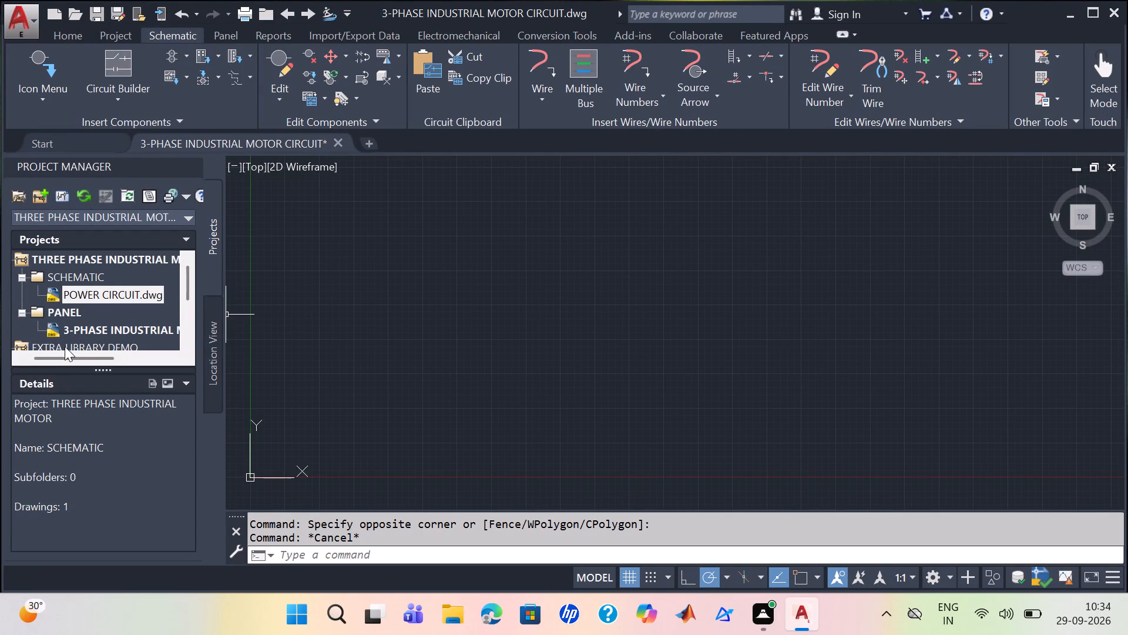
double_click(106, 332)
right_click(105, 331)
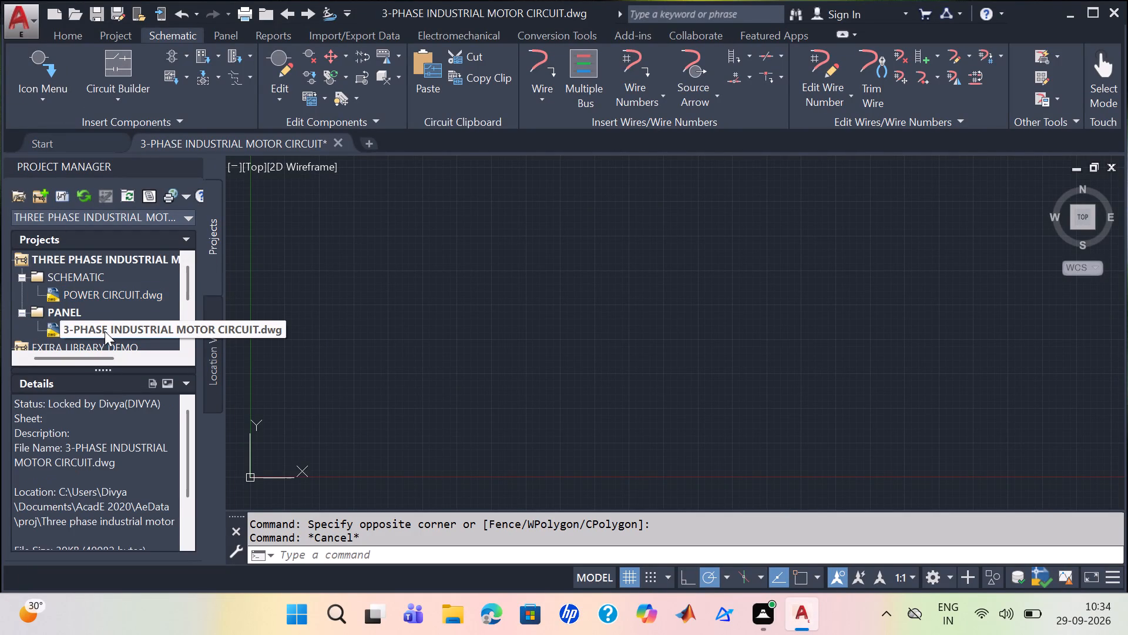
left_click(167, 345)
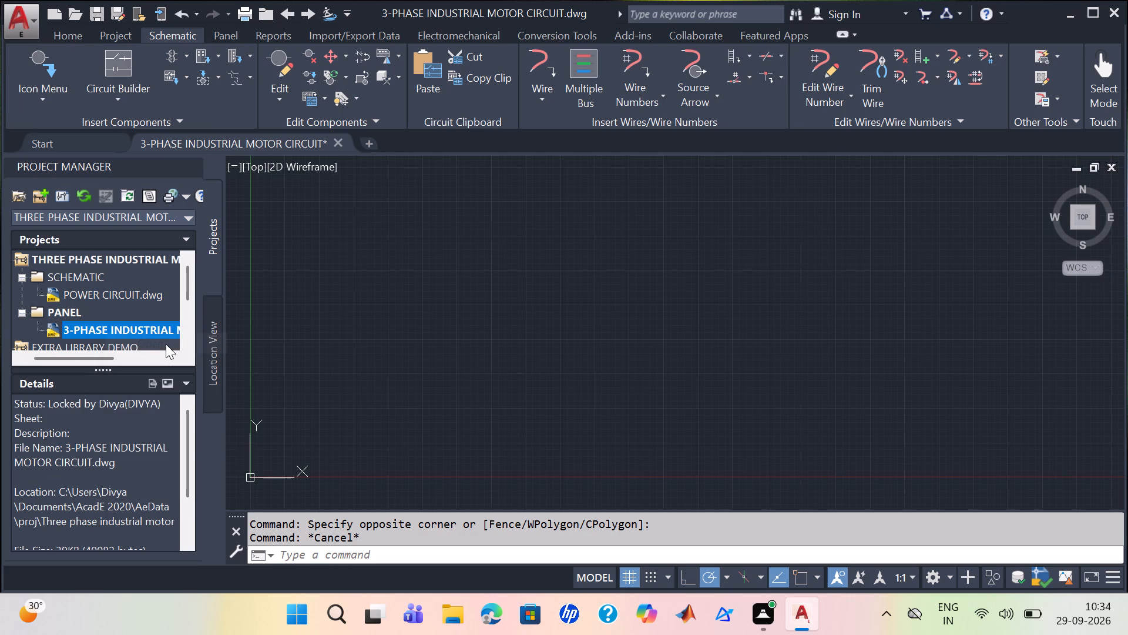
left_click(108, 290)
right_click(108, 290)
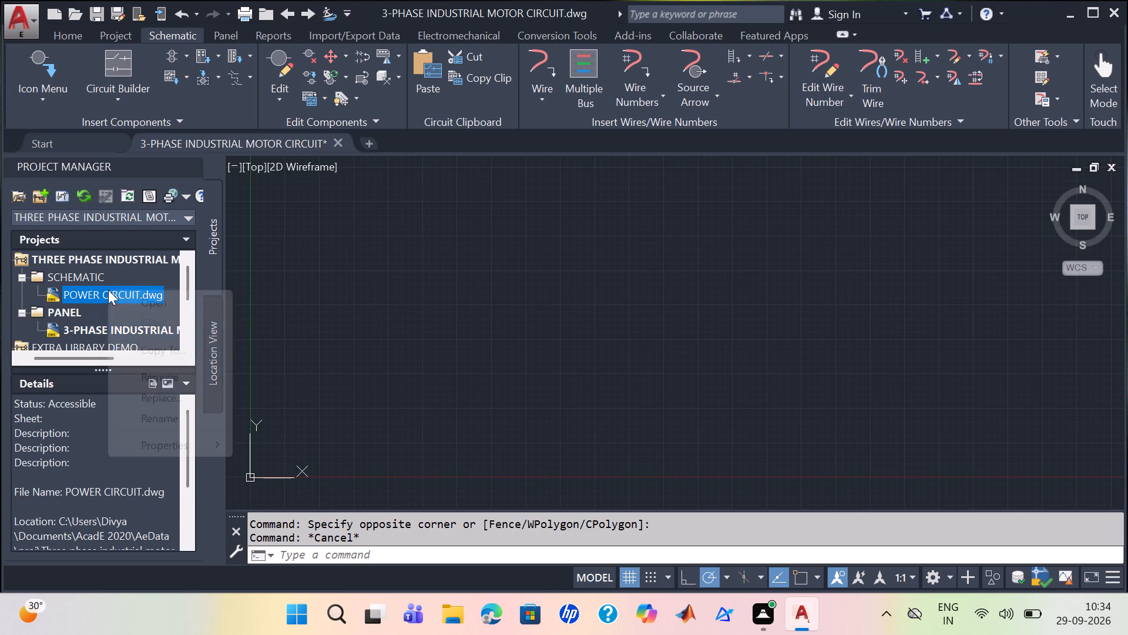
left_click(163, 304)
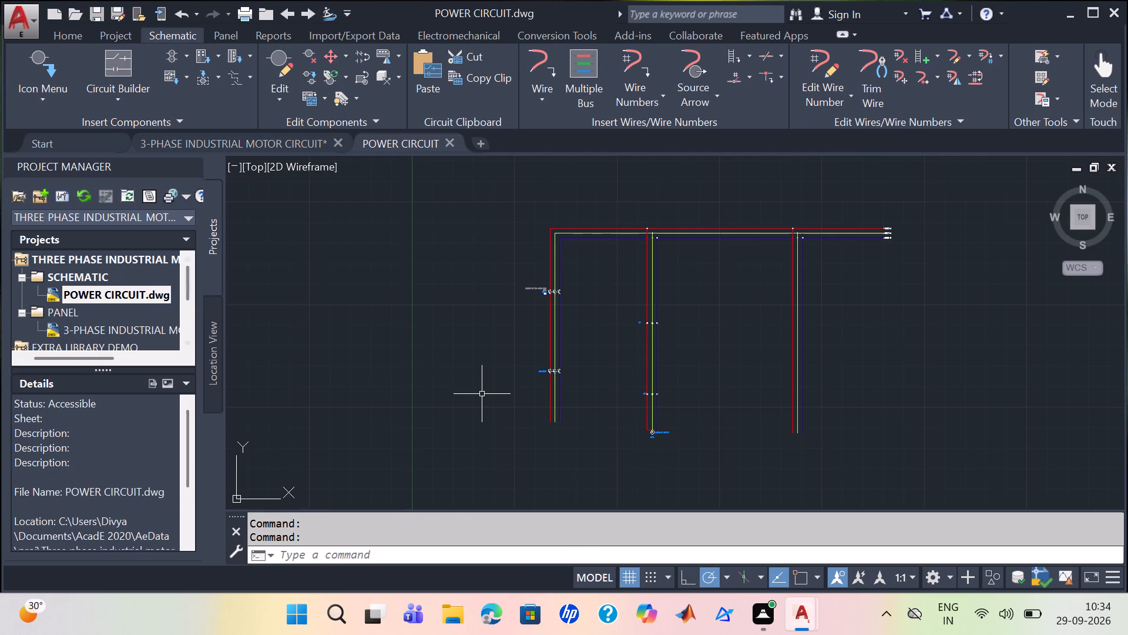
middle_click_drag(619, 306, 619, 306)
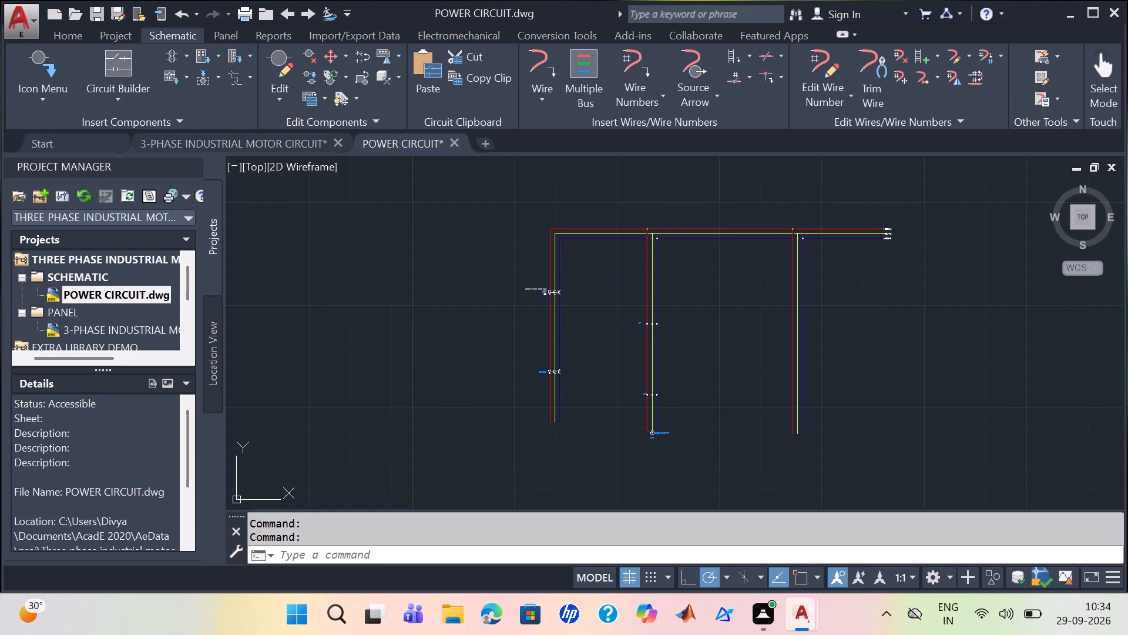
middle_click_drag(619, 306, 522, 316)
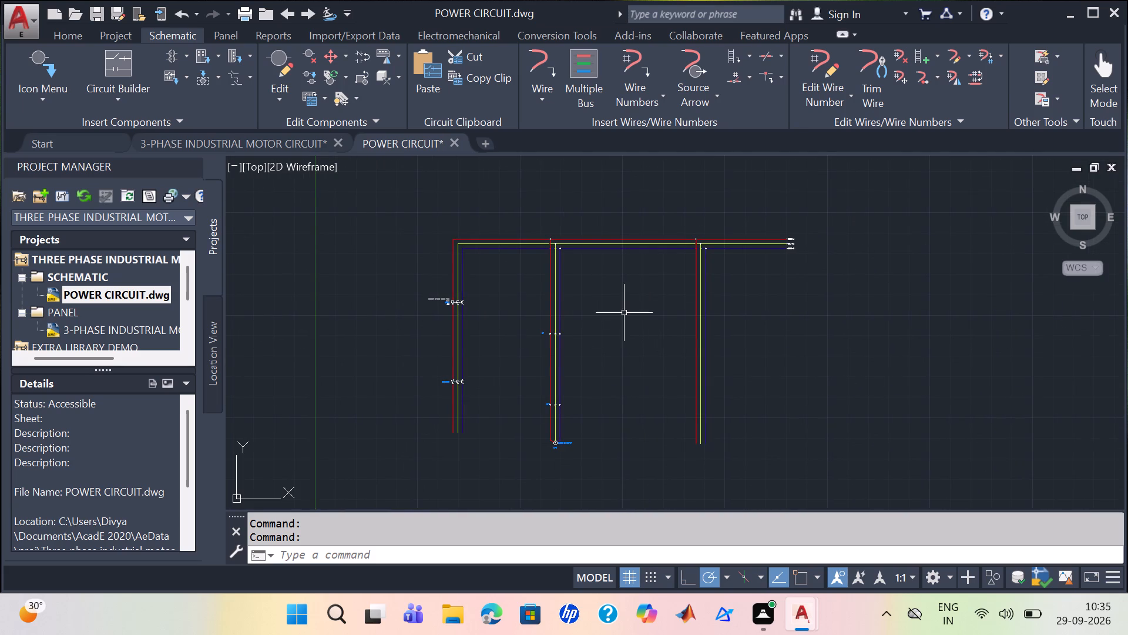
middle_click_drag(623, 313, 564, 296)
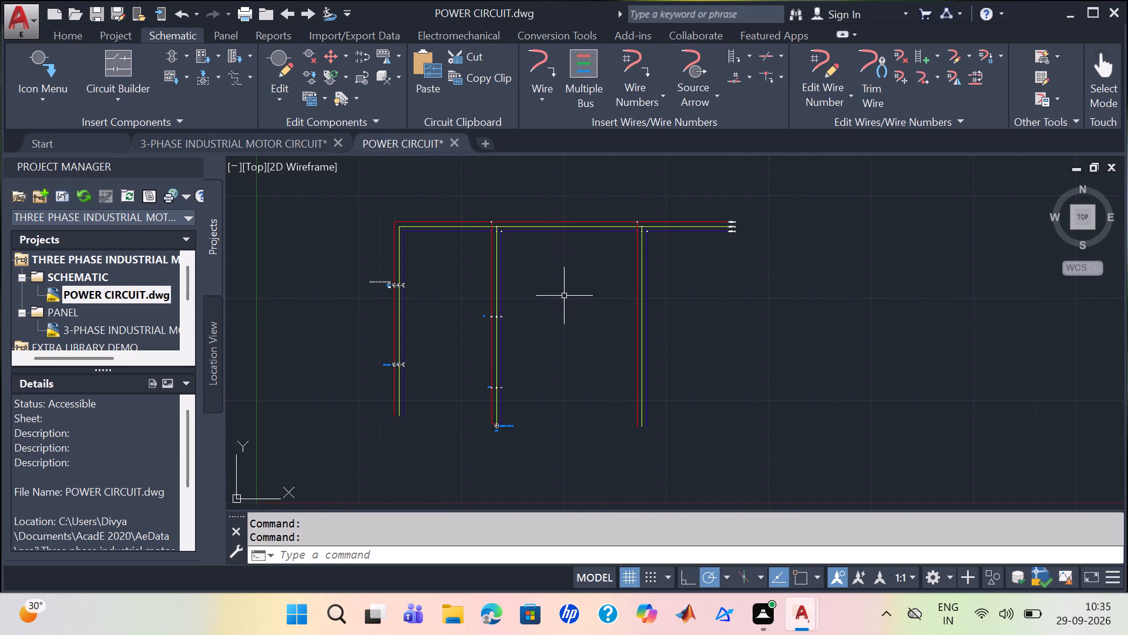
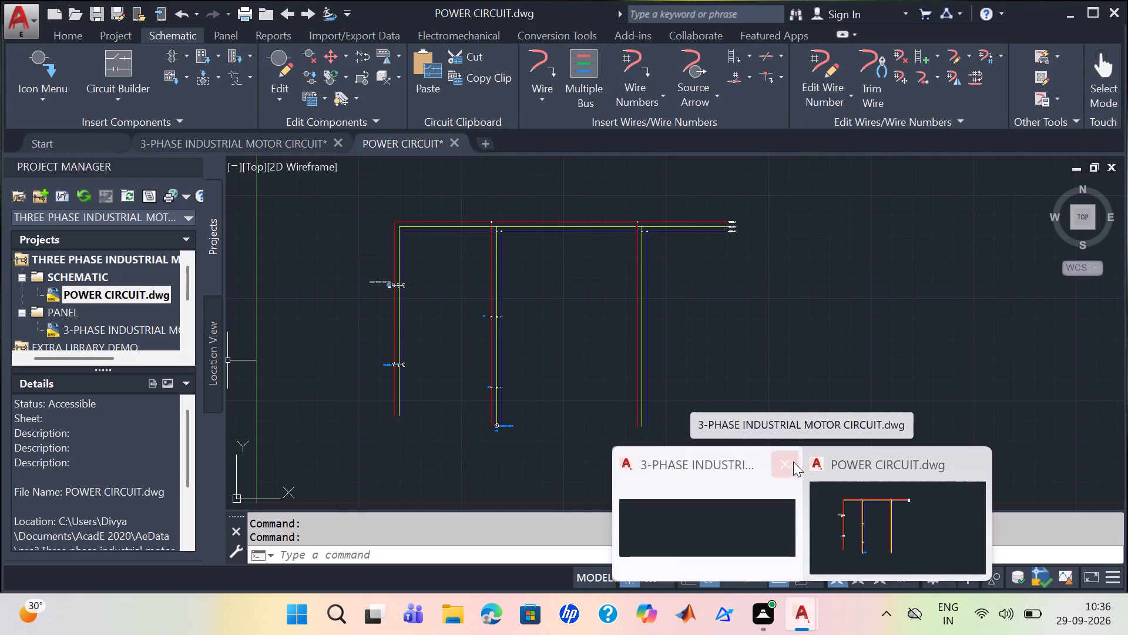
Close the 3-PHASE INDUSTRIAL MOTOR CIRCUIT drawing without saving its changes, leaving POWER CIRCUIT open.
left_click(787, 463)
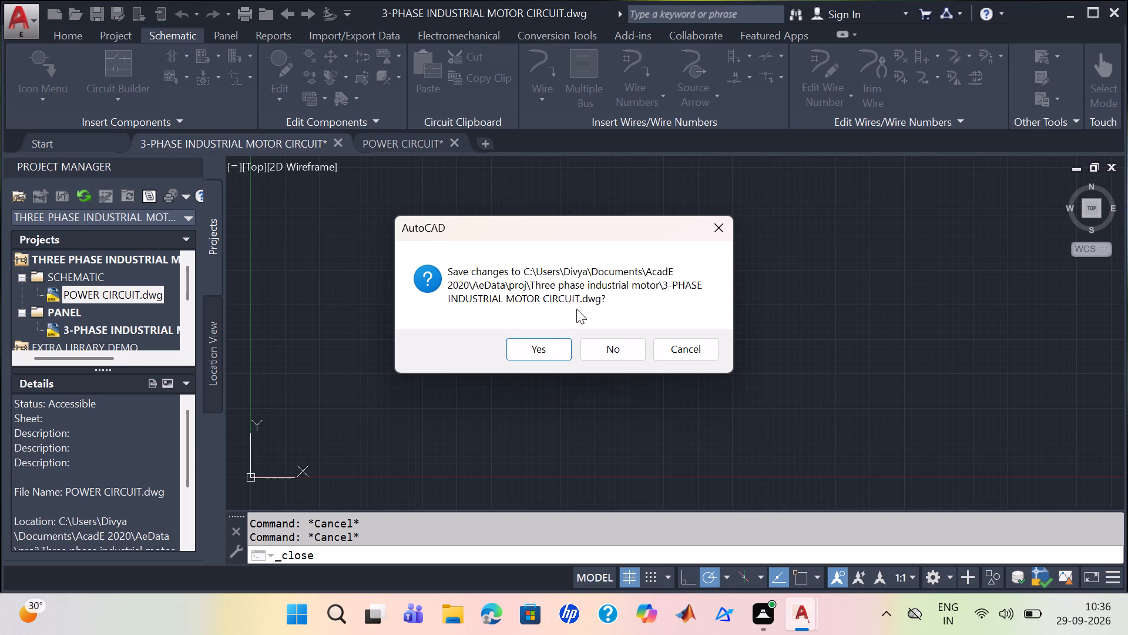
left_click(721, 223)
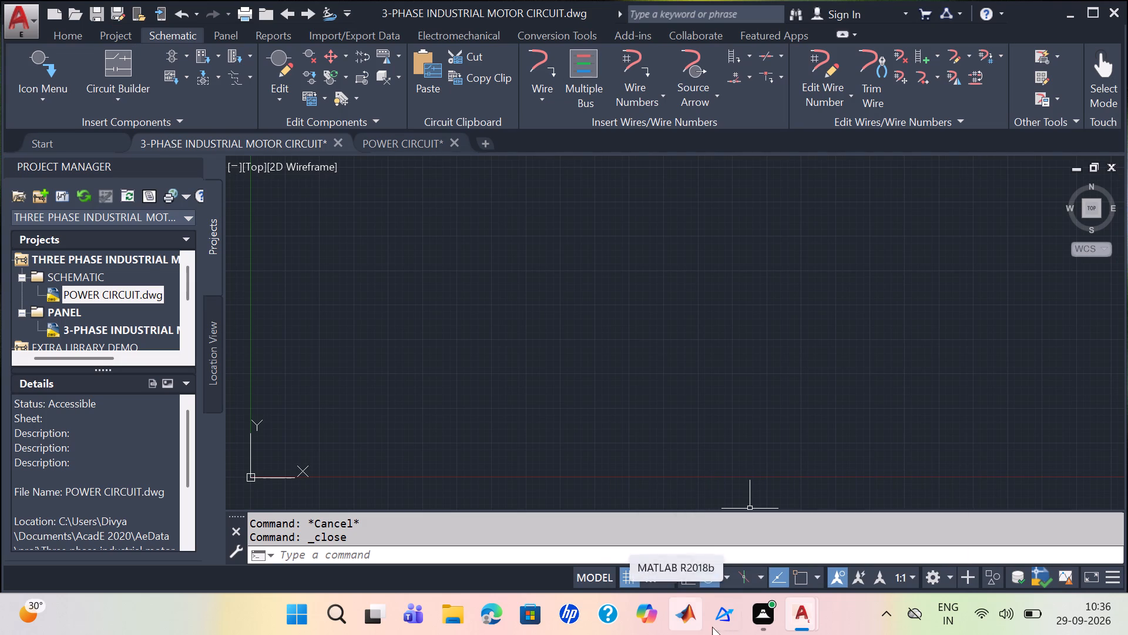
left_click(886, 537)
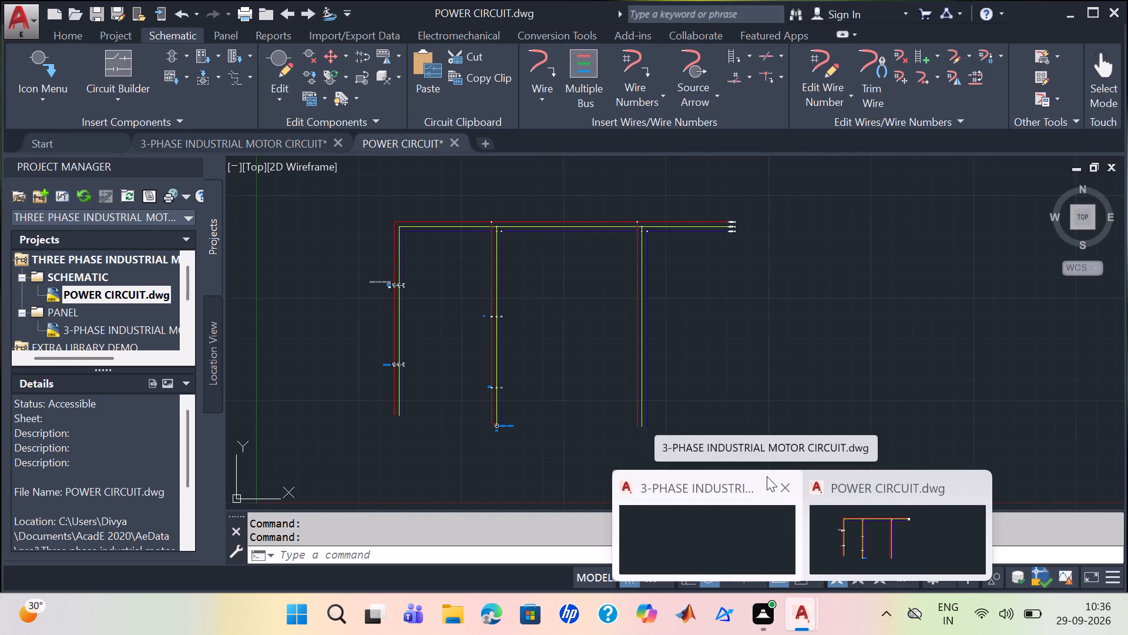
left_click(783, 487)
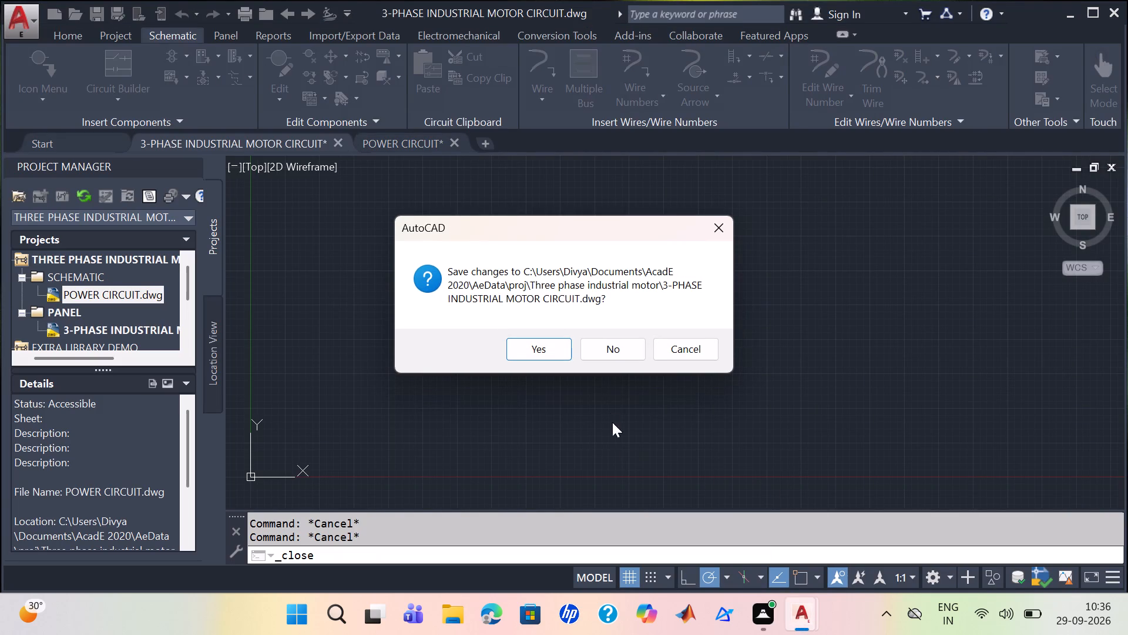
left_click(616, 348)
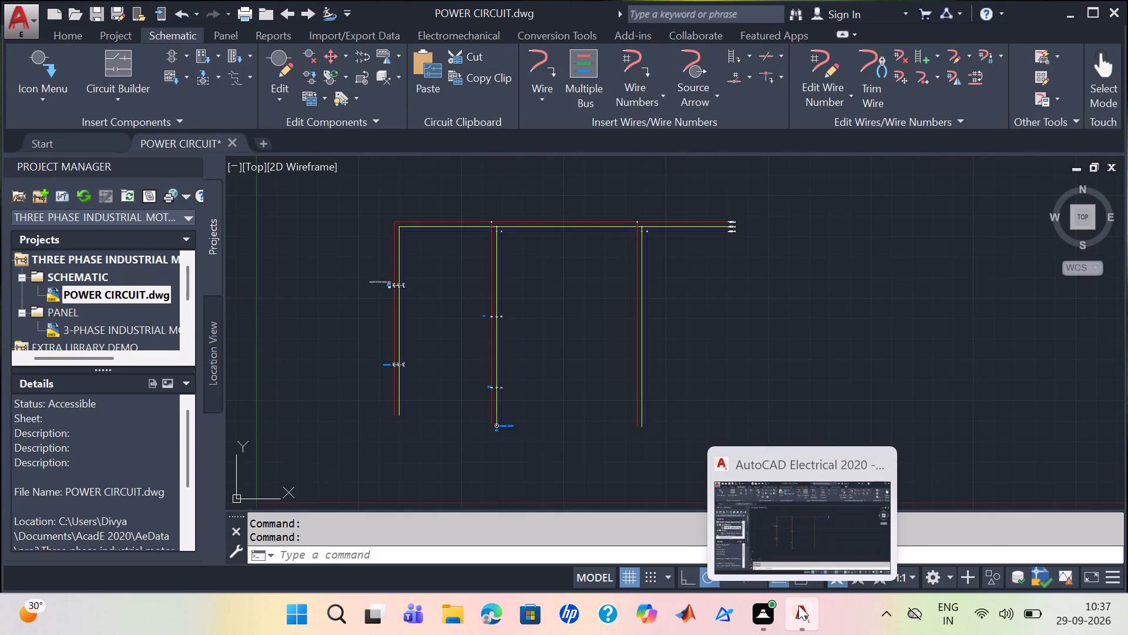
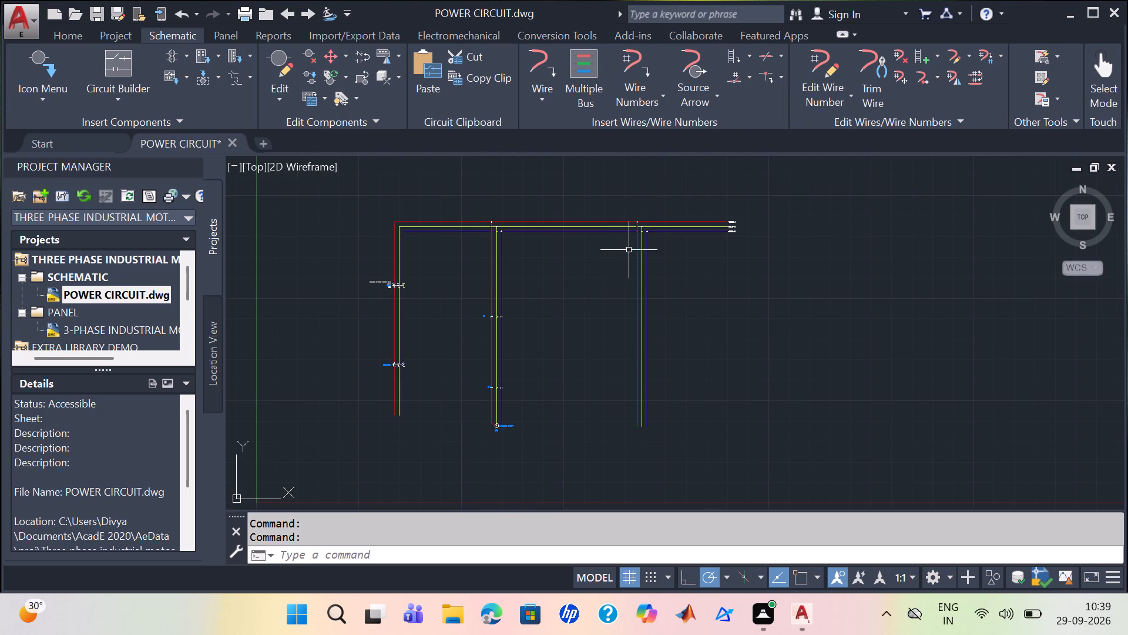
Examine the power circuit's middle branch down to the machine motor MA1.
scroll(589, 275, "down", 2)
scroll(588, 273, "up", 2)
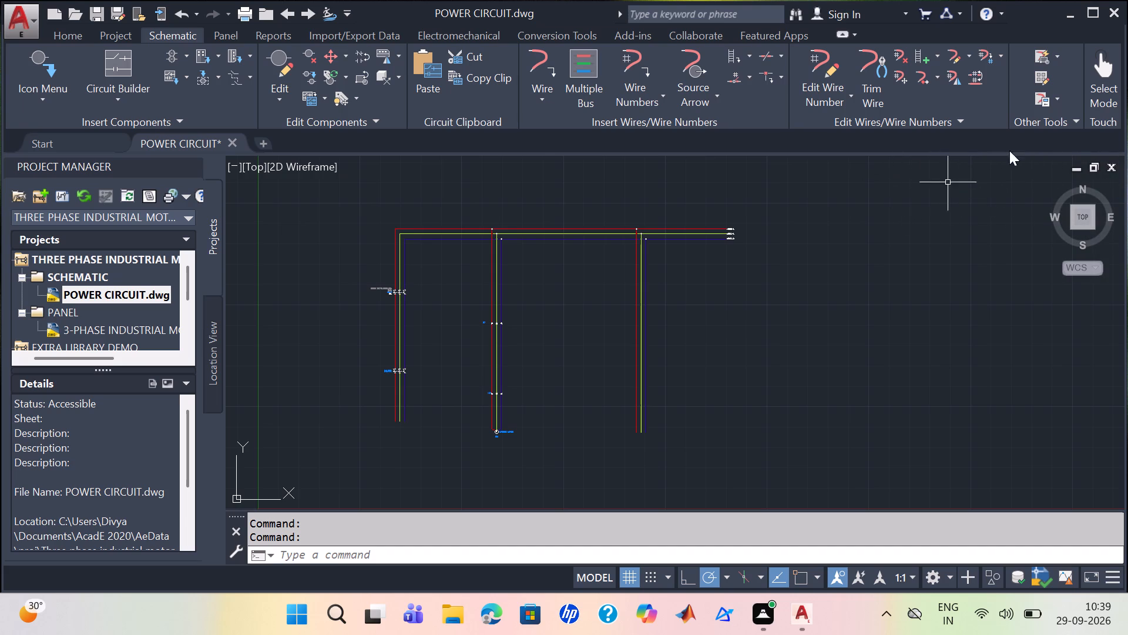
scroll(448, 395, "up", 1)
scroll(523, 403, "up", 1)
middle_click_drag(532, 413, 533, 369)
scroll(533, 369, "up", 1)
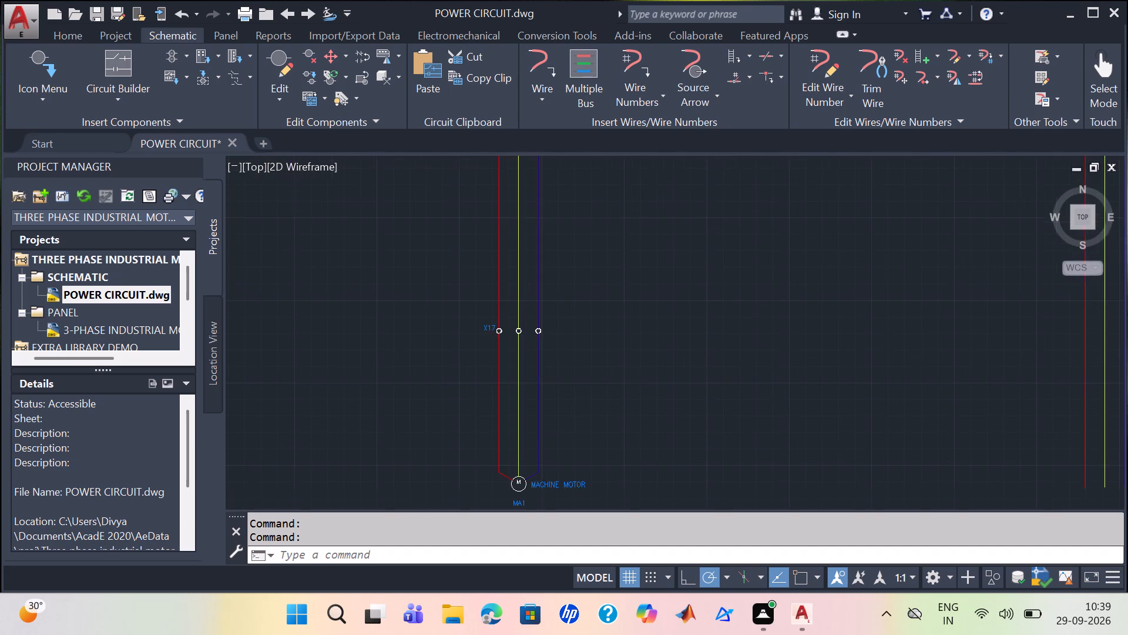
scroll(533, 369, "up", 1)
middle_click_drag(582, 421, 617, 219)
scroll(590, 408, "up", 1)
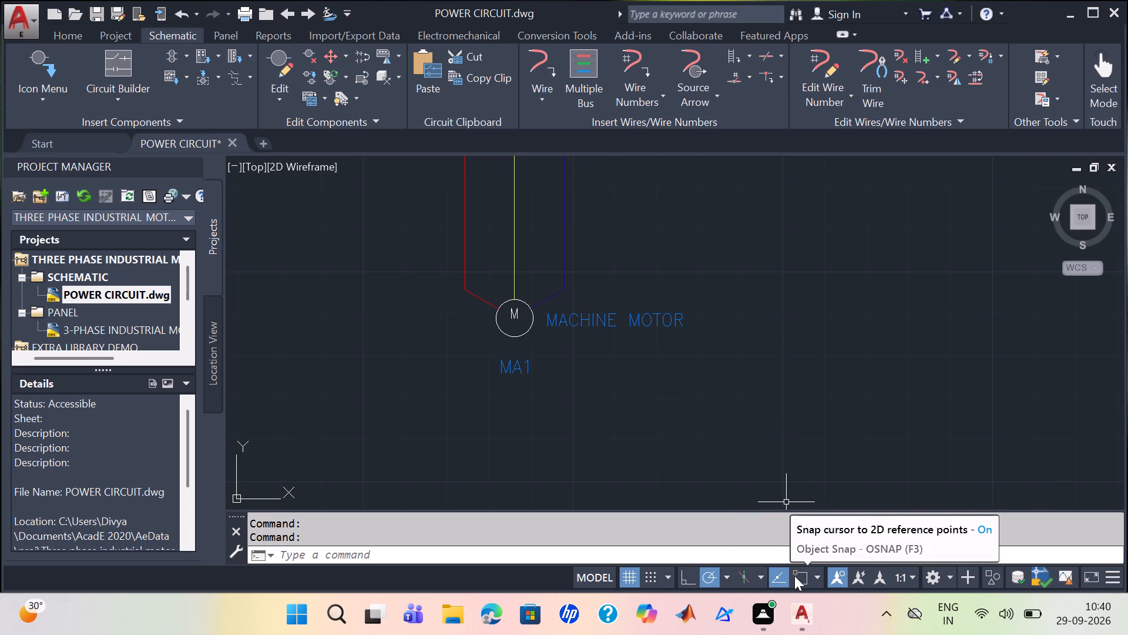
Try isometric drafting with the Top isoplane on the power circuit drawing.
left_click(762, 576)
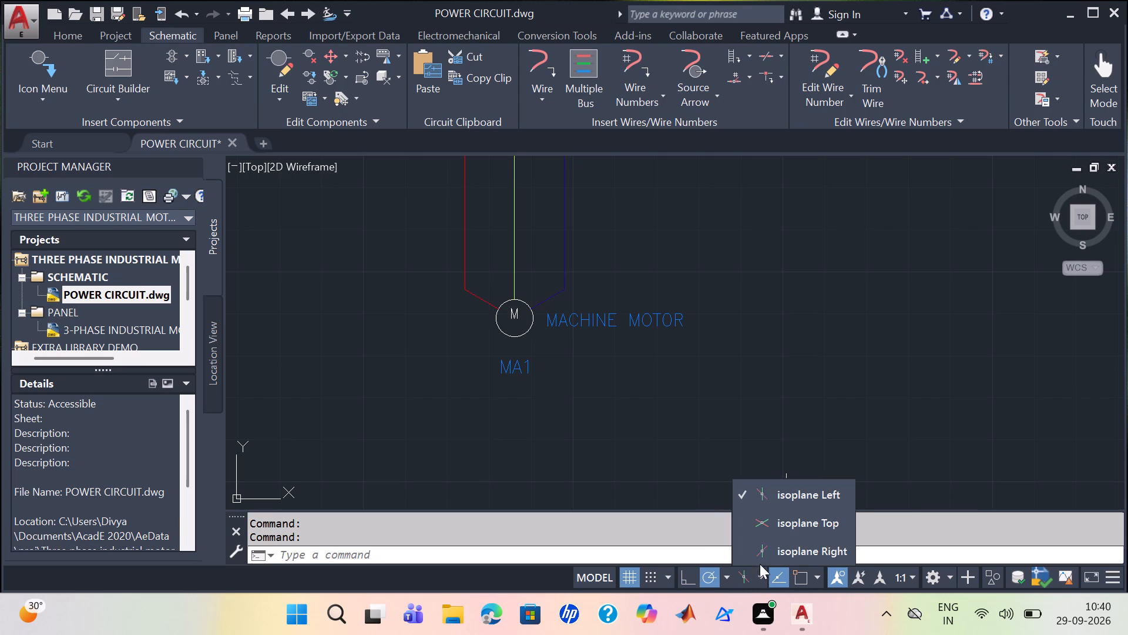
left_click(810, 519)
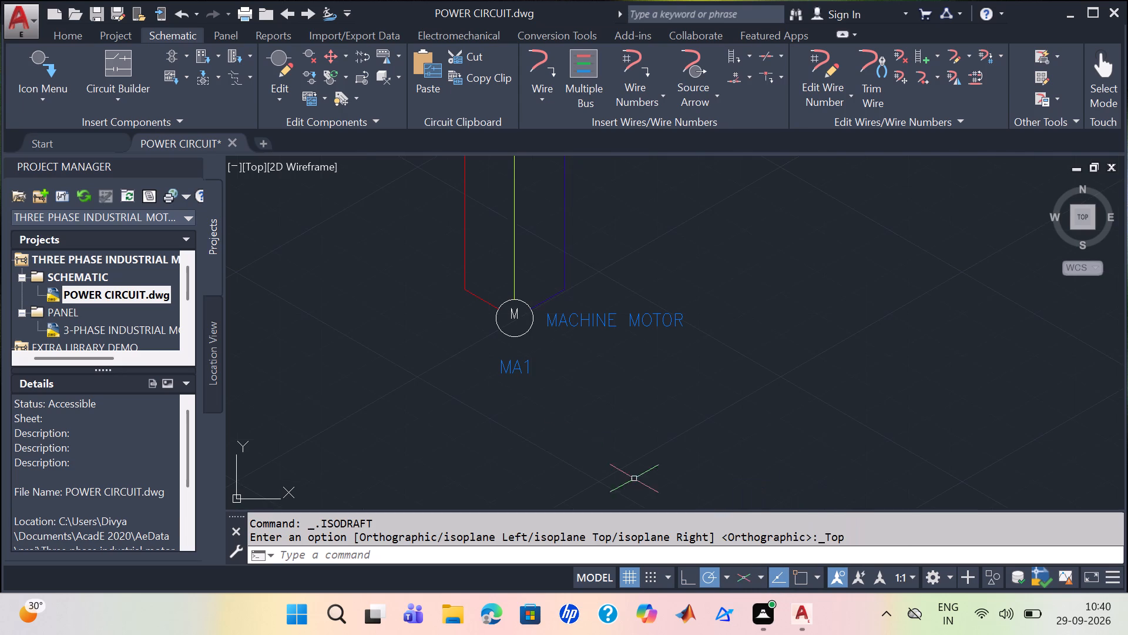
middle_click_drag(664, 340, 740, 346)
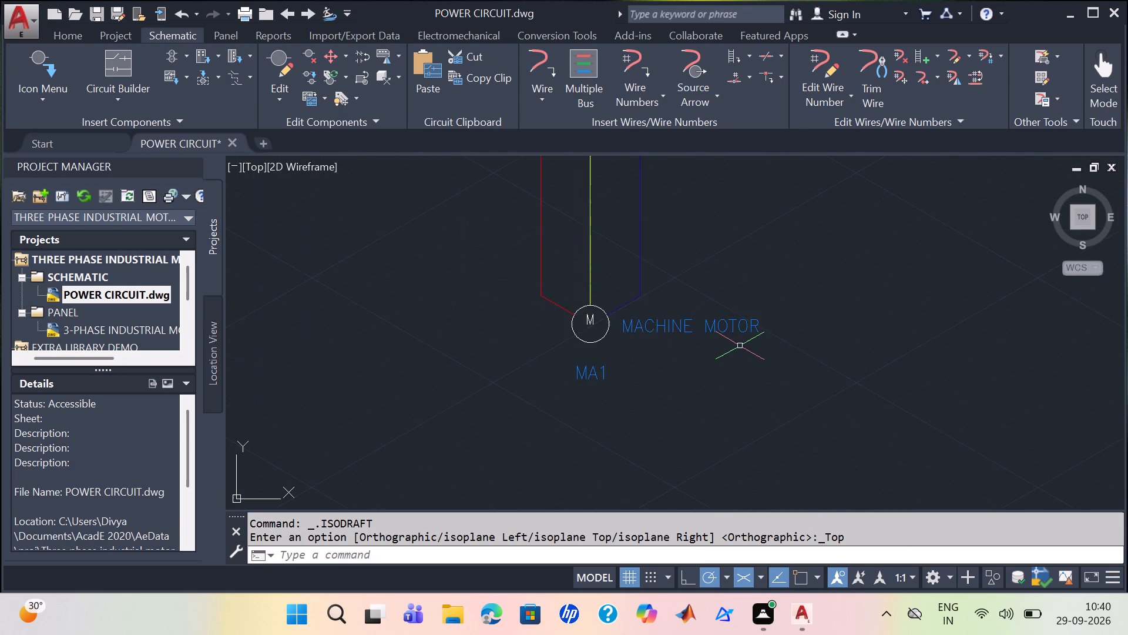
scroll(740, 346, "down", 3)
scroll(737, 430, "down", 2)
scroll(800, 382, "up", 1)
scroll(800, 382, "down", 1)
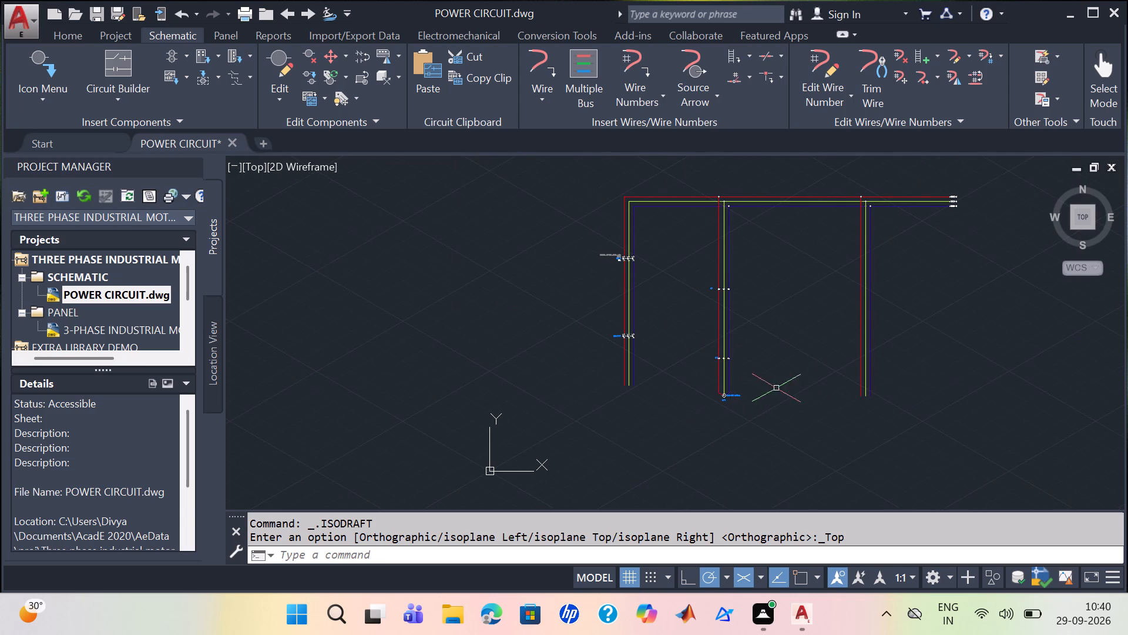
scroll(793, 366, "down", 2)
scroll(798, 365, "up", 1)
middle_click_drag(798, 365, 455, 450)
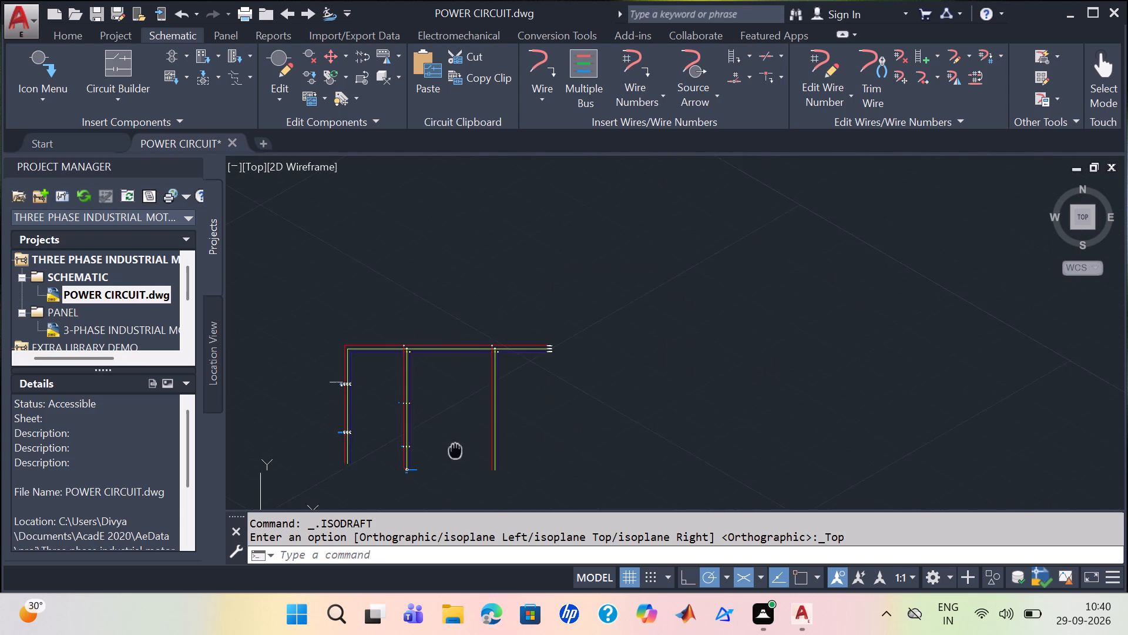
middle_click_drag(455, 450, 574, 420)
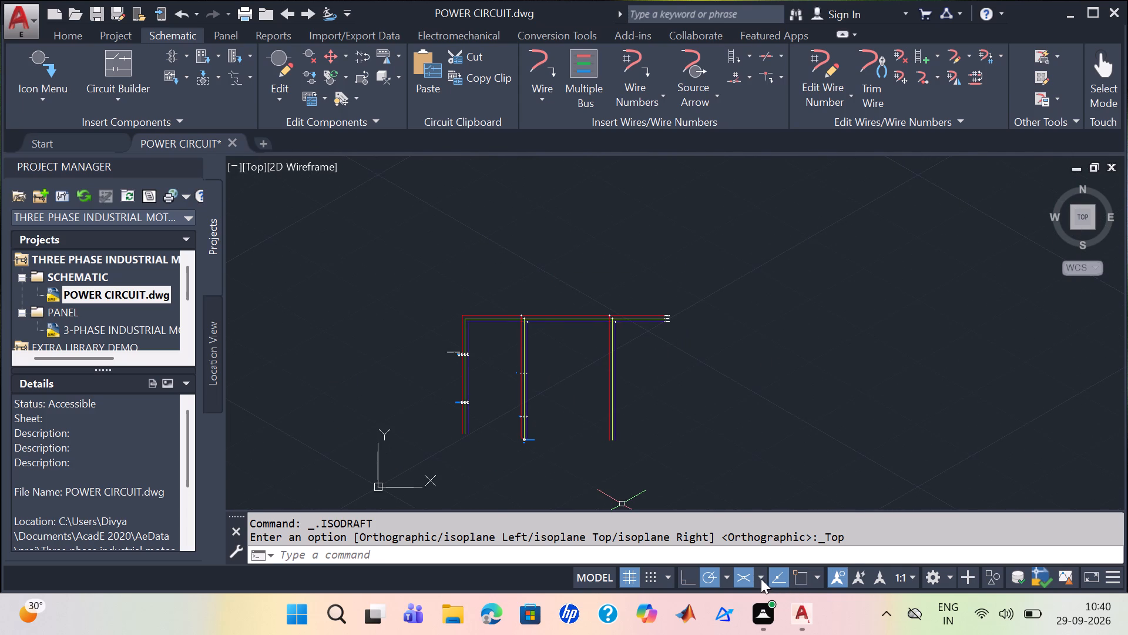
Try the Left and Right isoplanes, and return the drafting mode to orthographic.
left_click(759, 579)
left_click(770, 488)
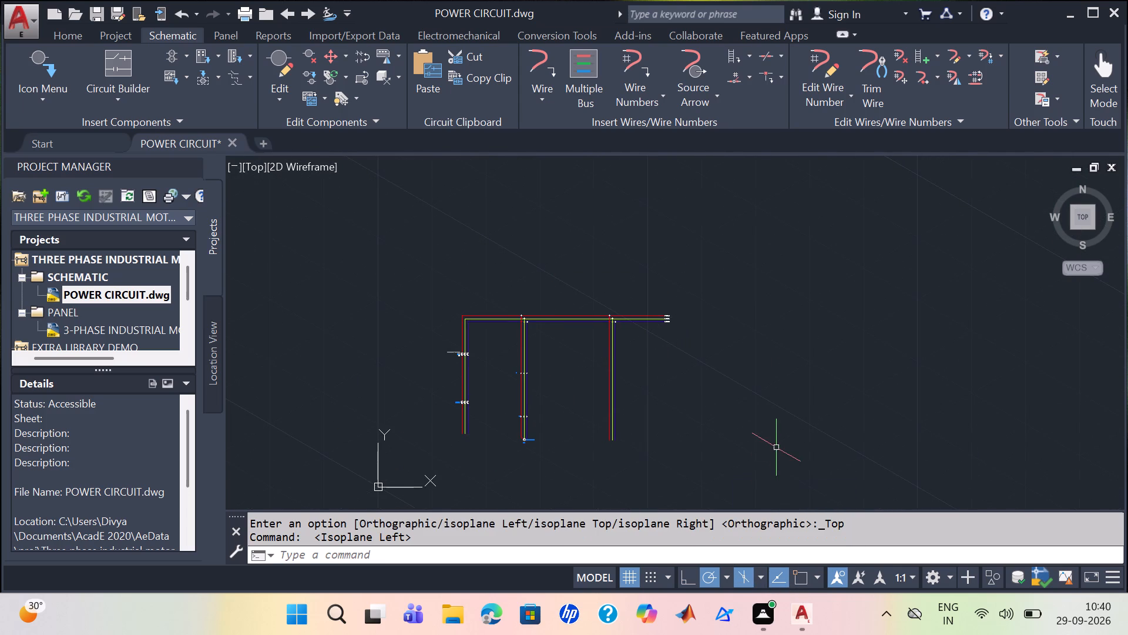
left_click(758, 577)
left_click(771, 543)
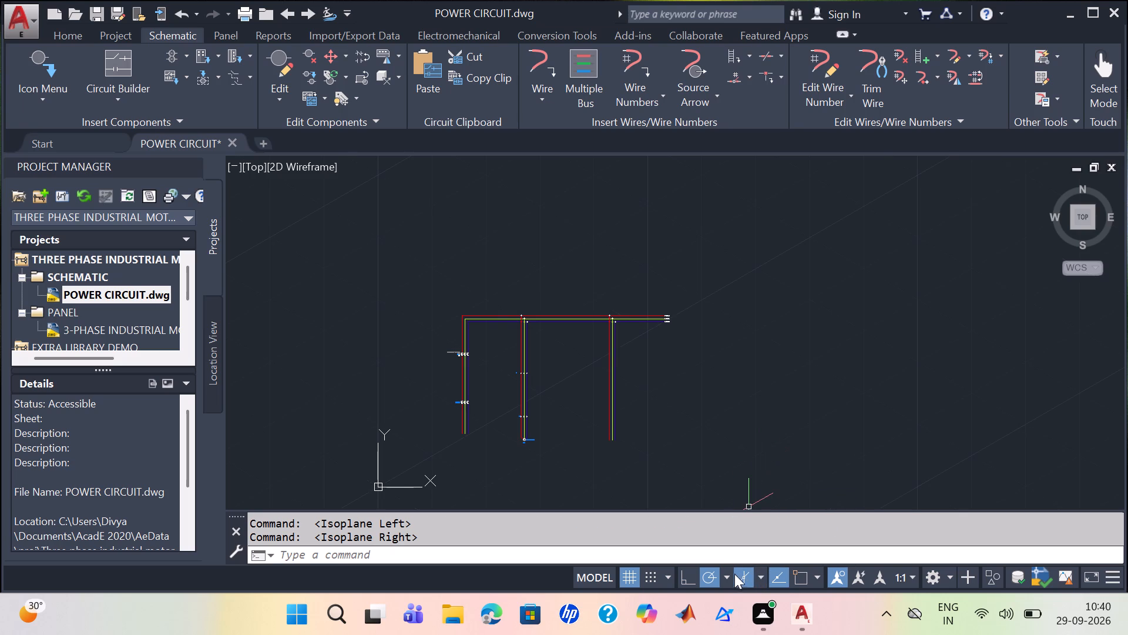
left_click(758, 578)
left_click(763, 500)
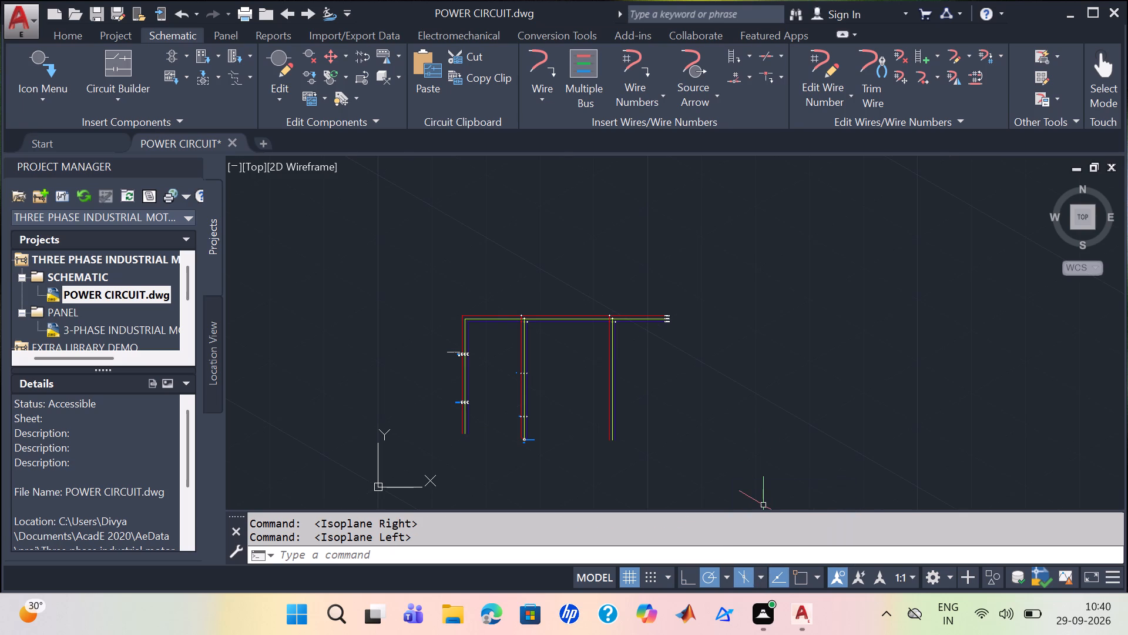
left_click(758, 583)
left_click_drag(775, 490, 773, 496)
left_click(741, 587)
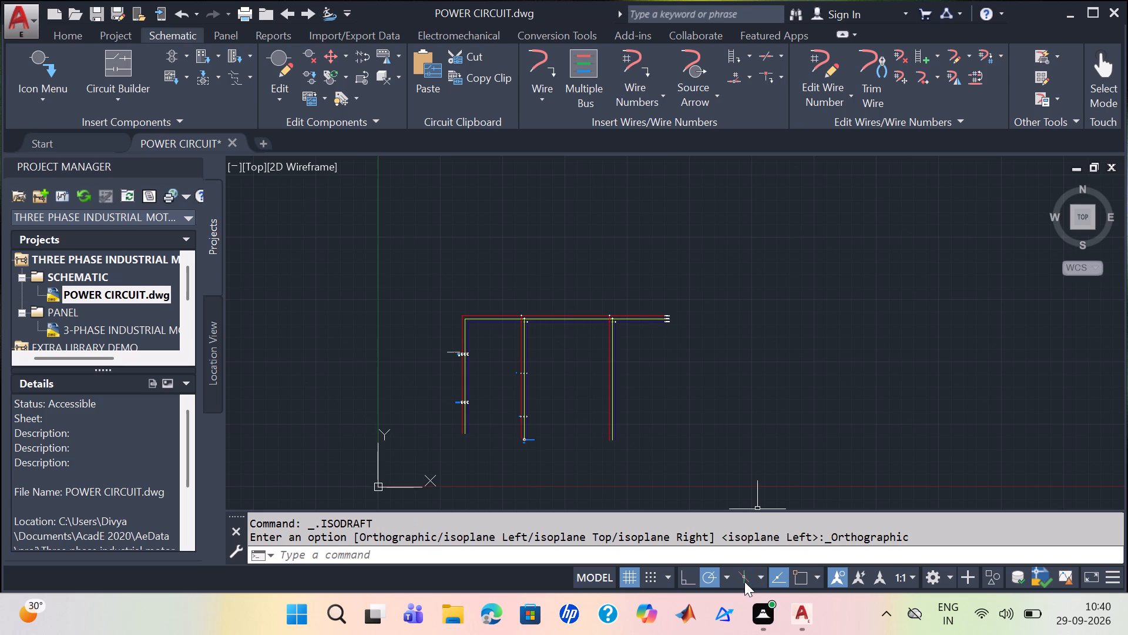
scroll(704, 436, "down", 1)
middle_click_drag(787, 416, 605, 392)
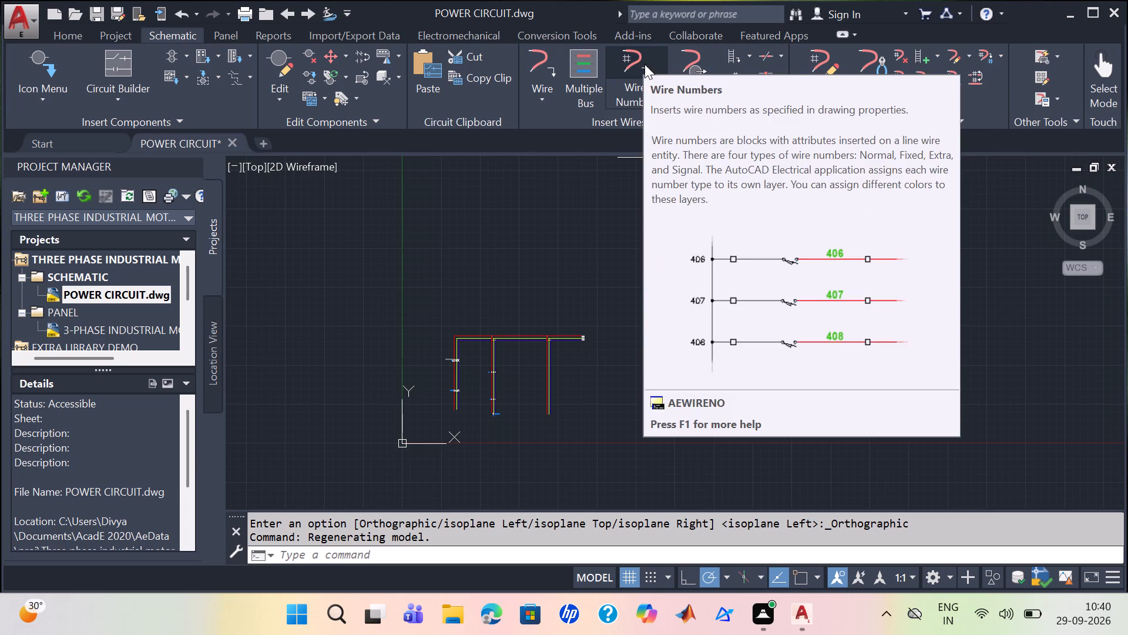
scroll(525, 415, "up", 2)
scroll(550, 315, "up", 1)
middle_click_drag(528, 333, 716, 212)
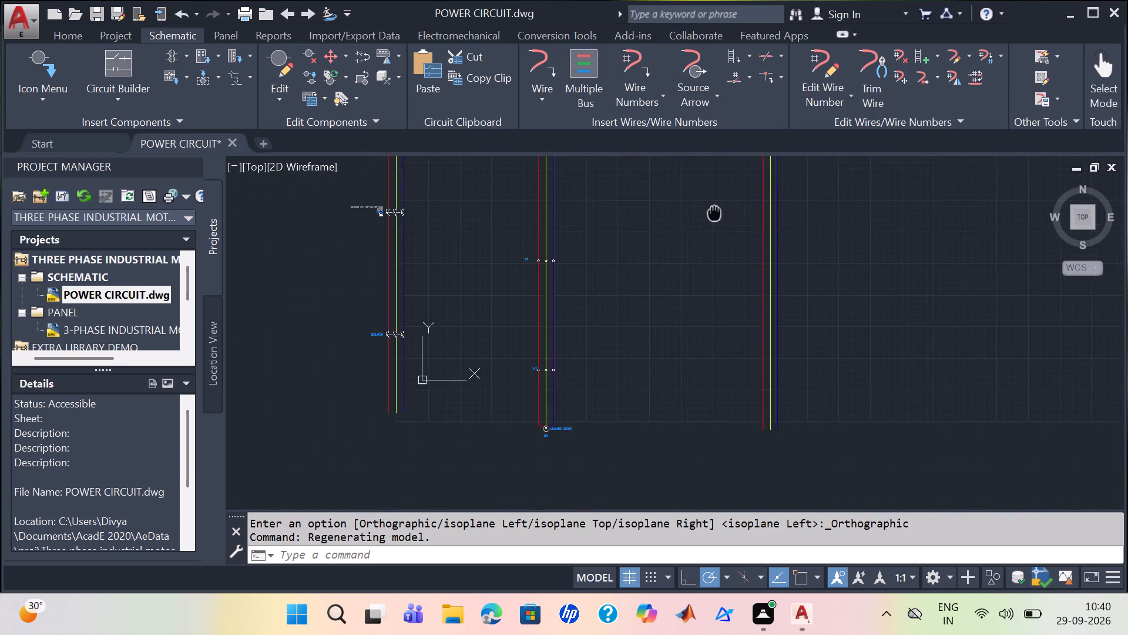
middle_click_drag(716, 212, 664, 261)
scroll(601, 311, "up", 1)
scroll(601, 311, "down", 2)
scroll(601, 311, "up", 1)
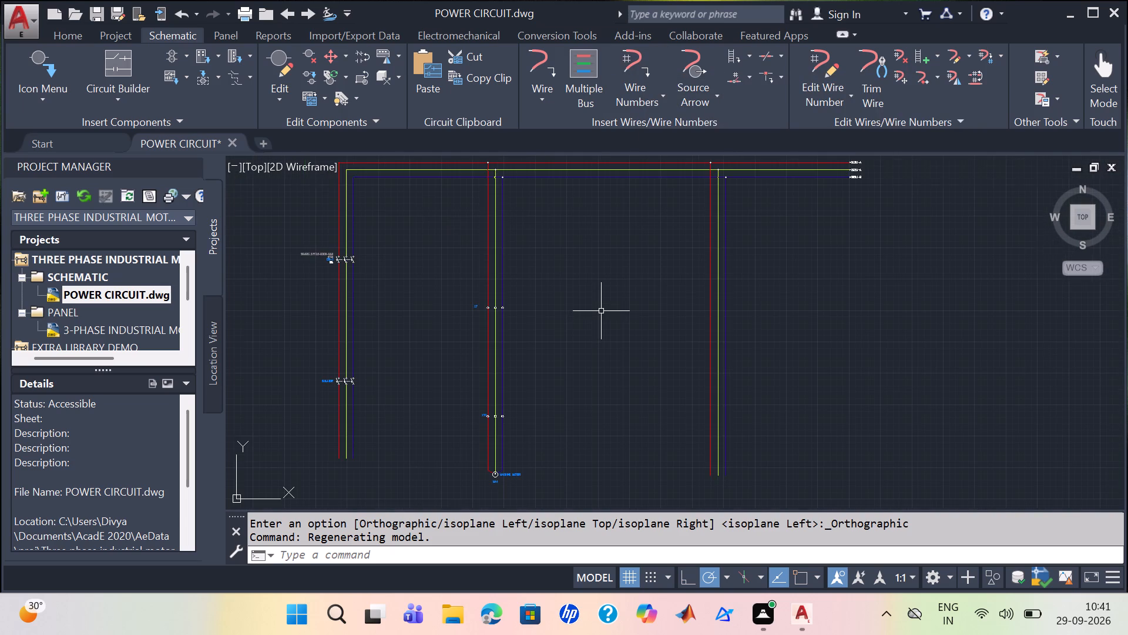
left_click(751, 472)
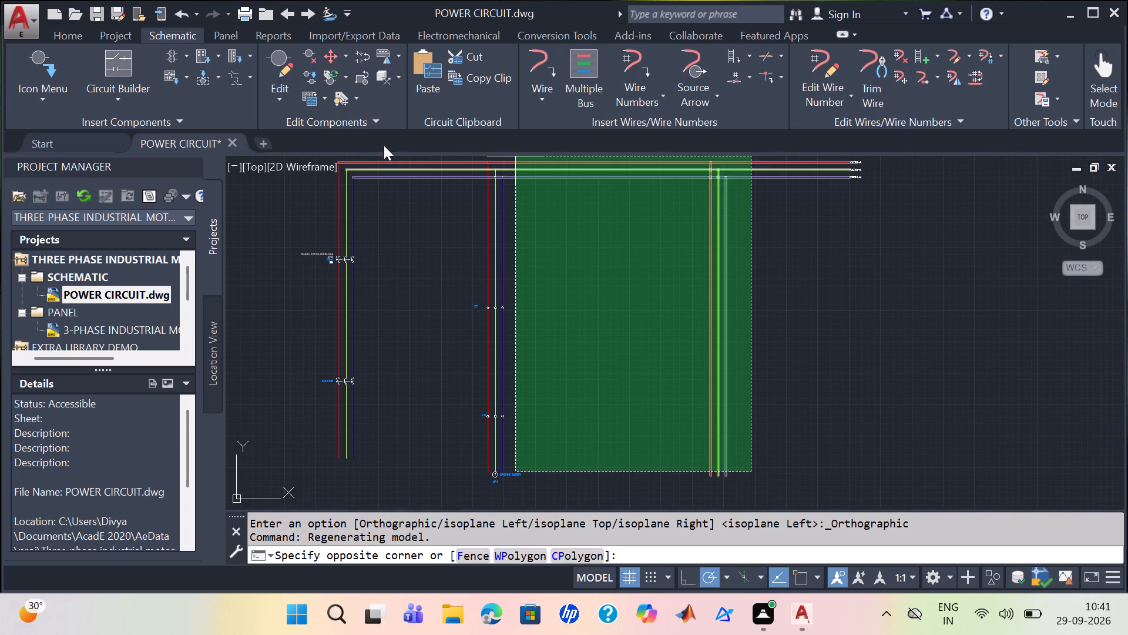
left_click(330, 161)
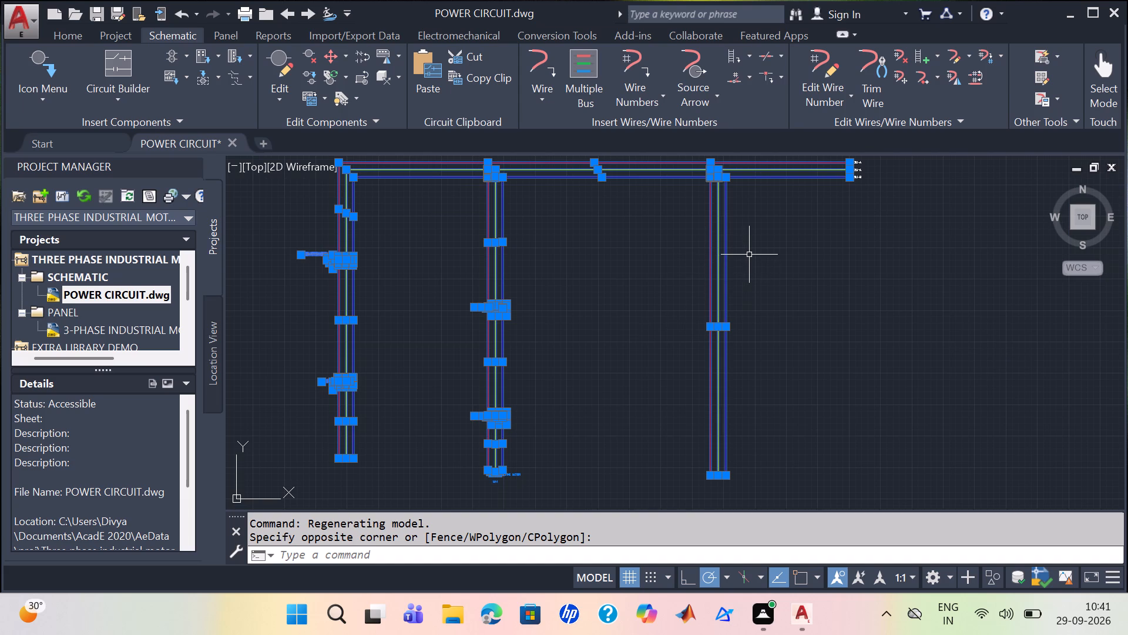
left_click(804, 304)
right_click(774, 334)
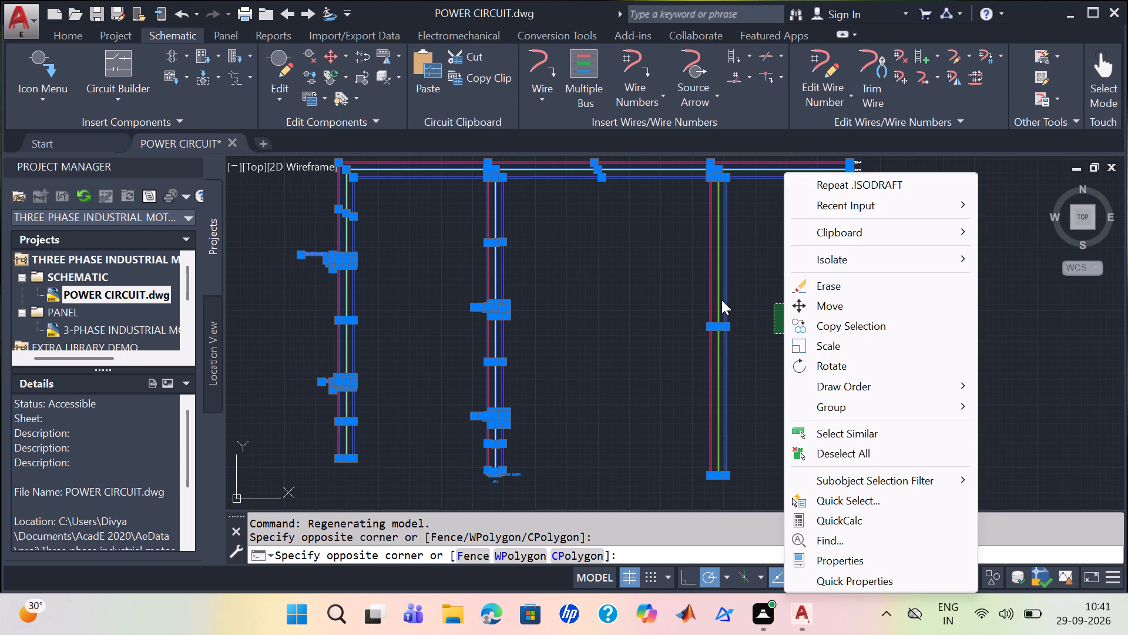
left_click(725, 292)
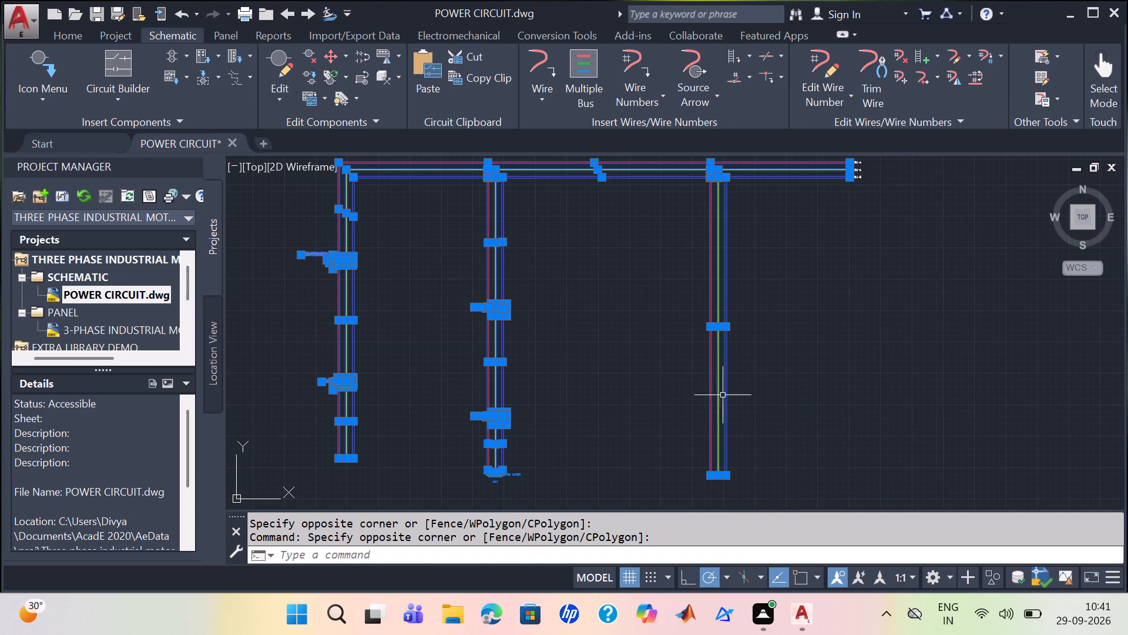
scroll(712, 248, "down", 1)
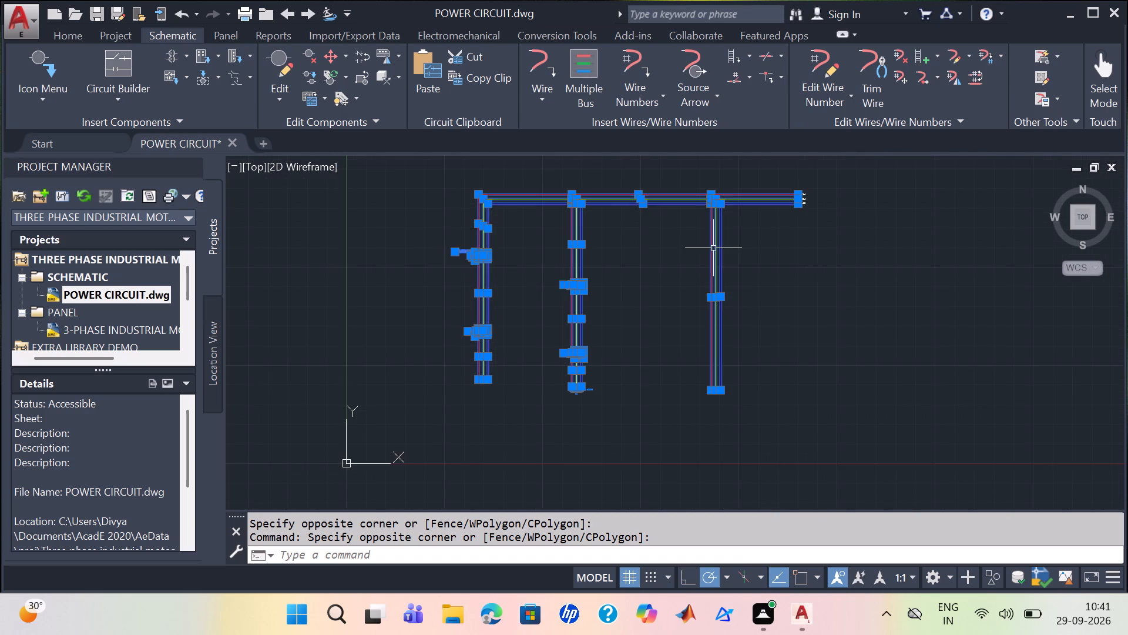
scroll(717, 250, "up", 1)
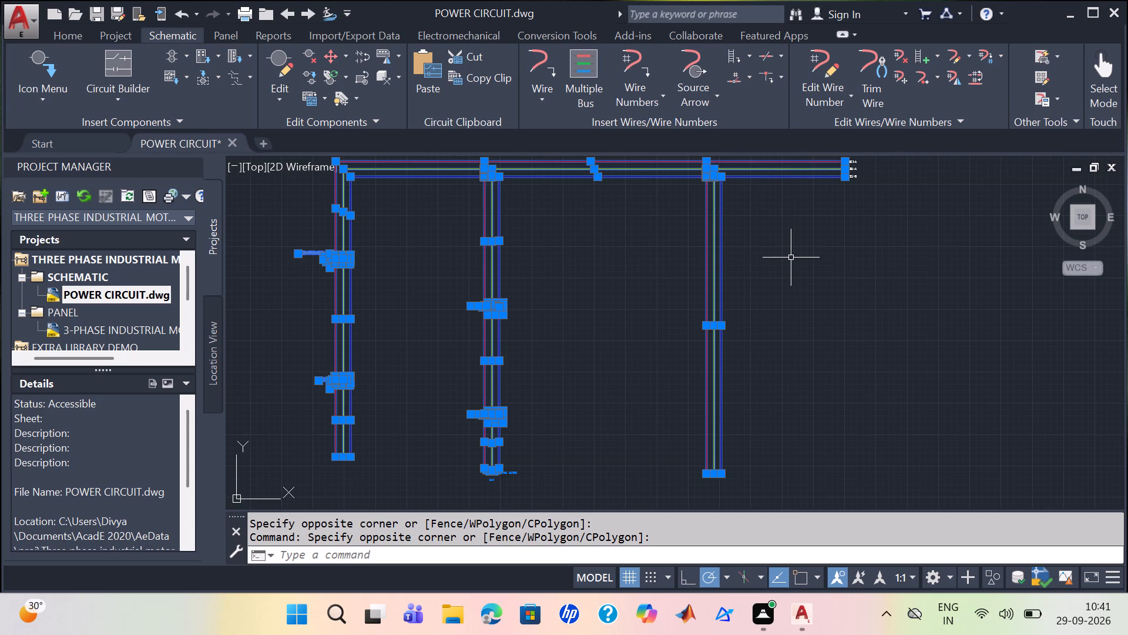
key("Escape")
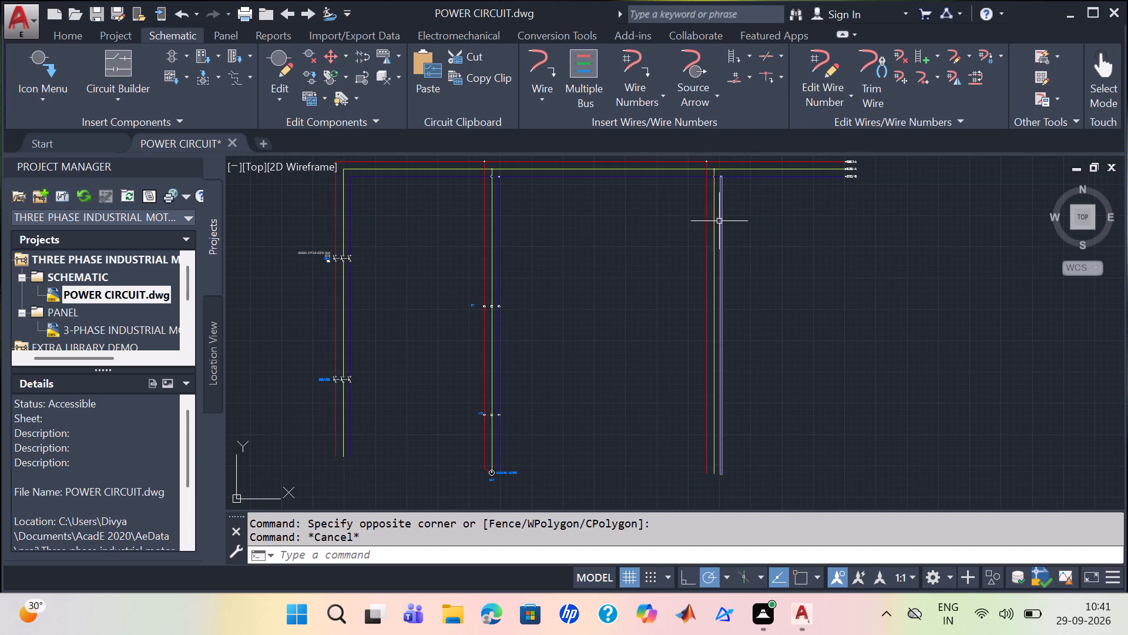
Erase the entire power circuit: all three branches with their components and motor, the supply bus wires and their end symbols.
left_click(780, 483)
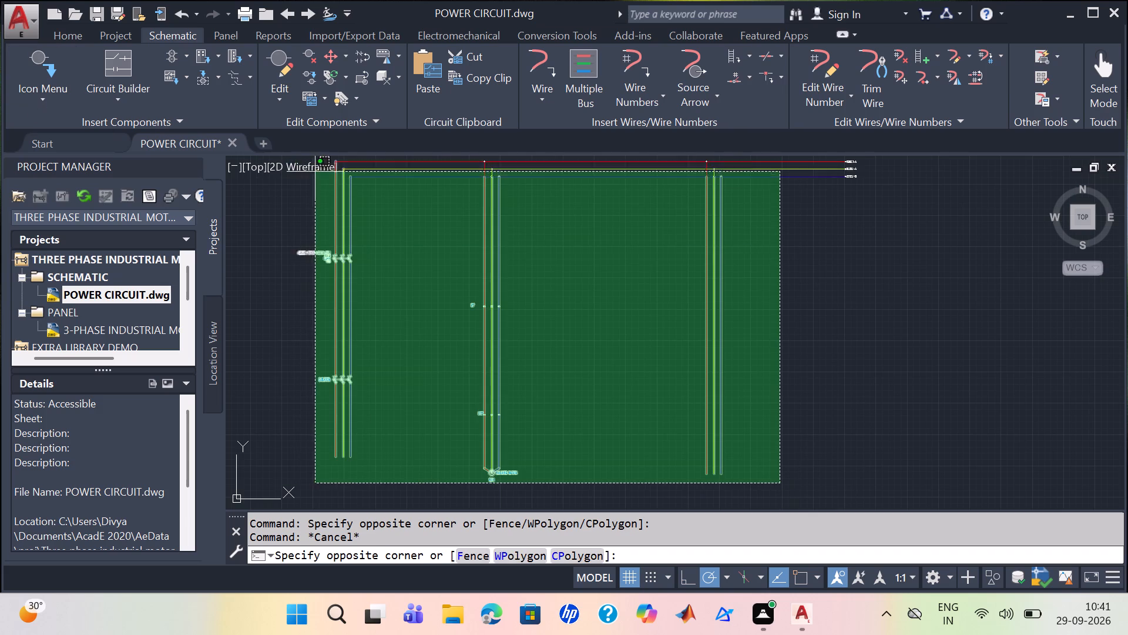
left_click(315, 162)
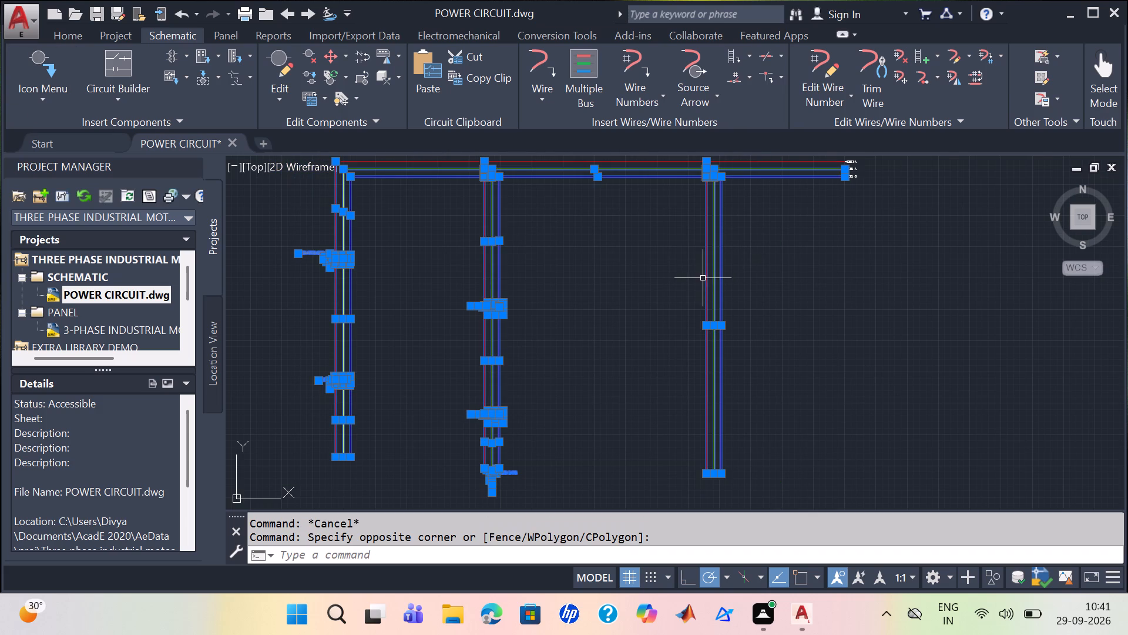
key("Delete")
left_click(783, 157)
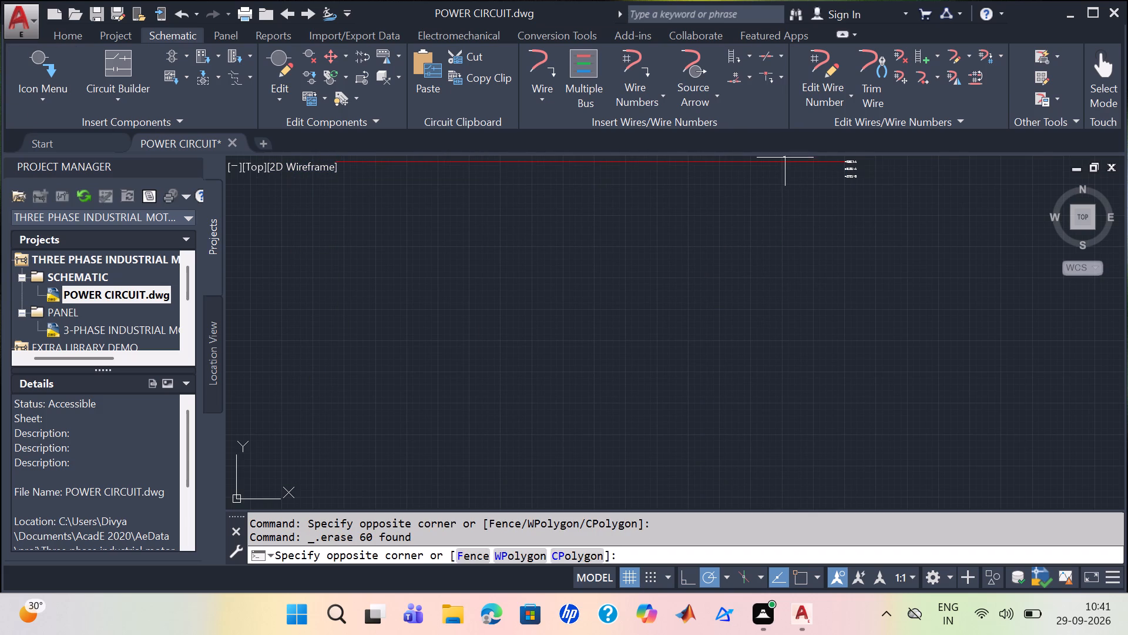
left_click(850, 205)
left_click(867, 205)
left_click(800, 158)
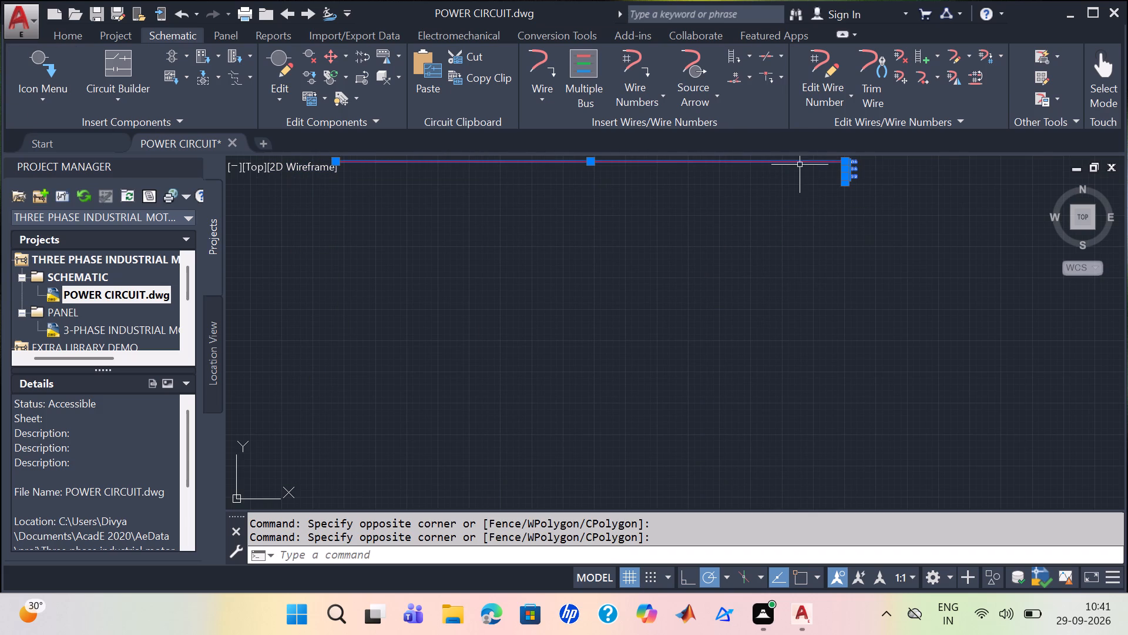
key("Delete")
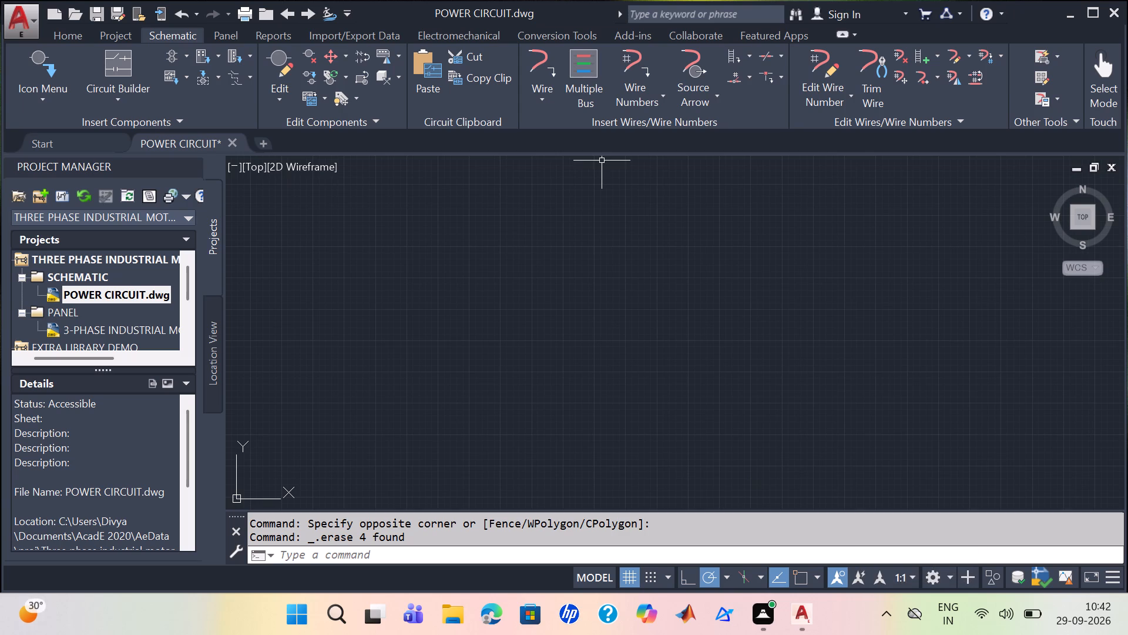
Review the drawing settings and component tag format in the POWER CIRCUIT drawing properties, and close them without changes.
right_click(151, 290)
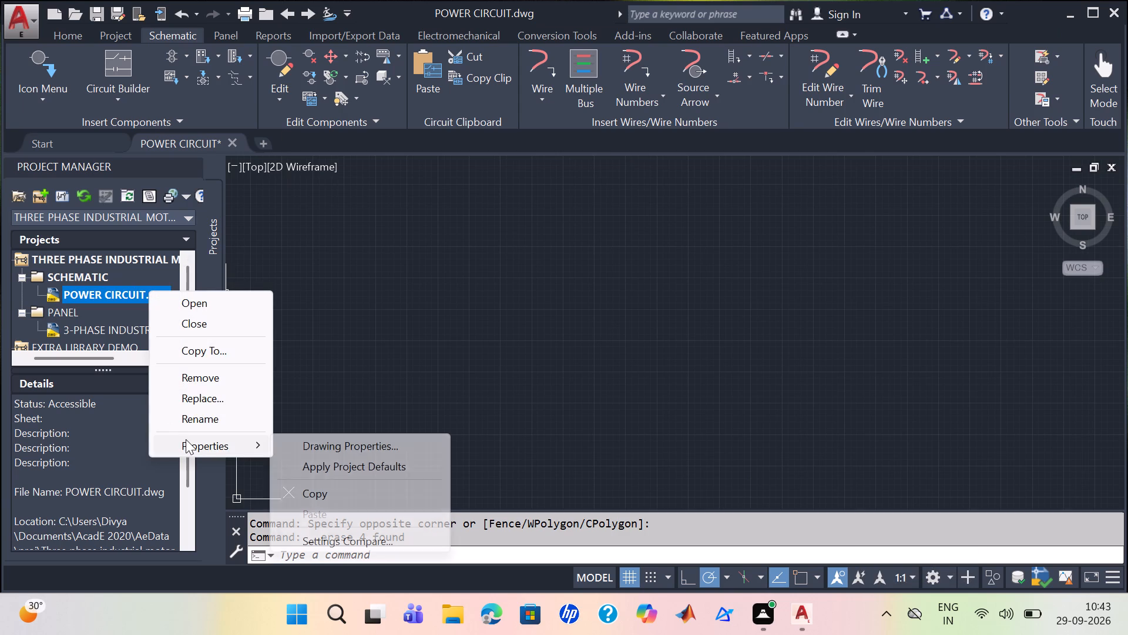
right_click(186, 439)
left_click(186, 440)
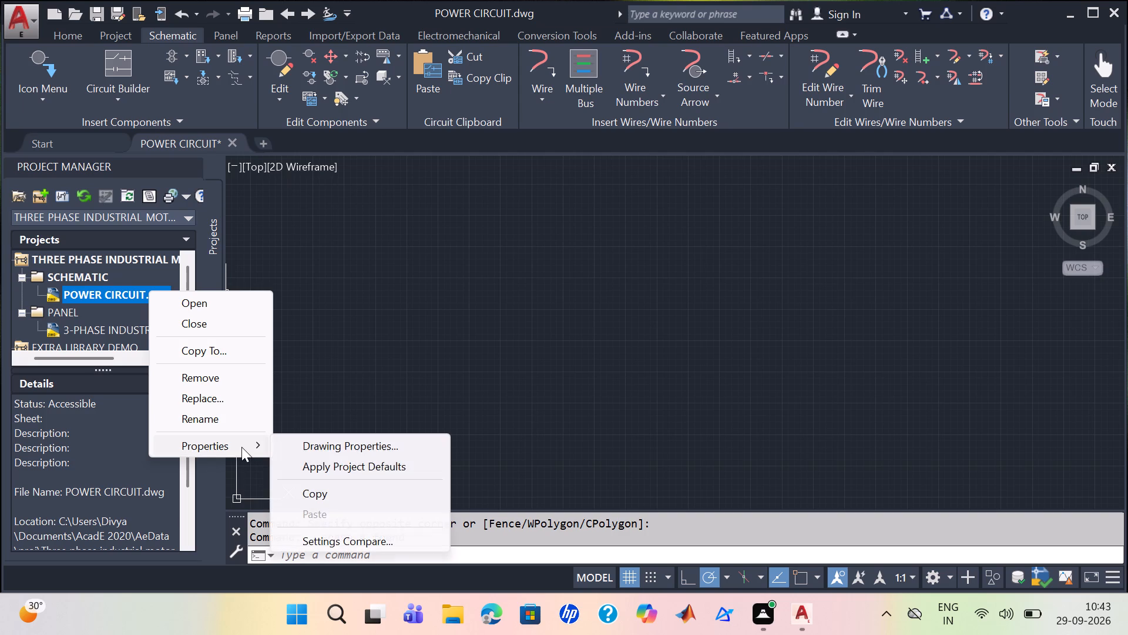
left_click(313, 443)
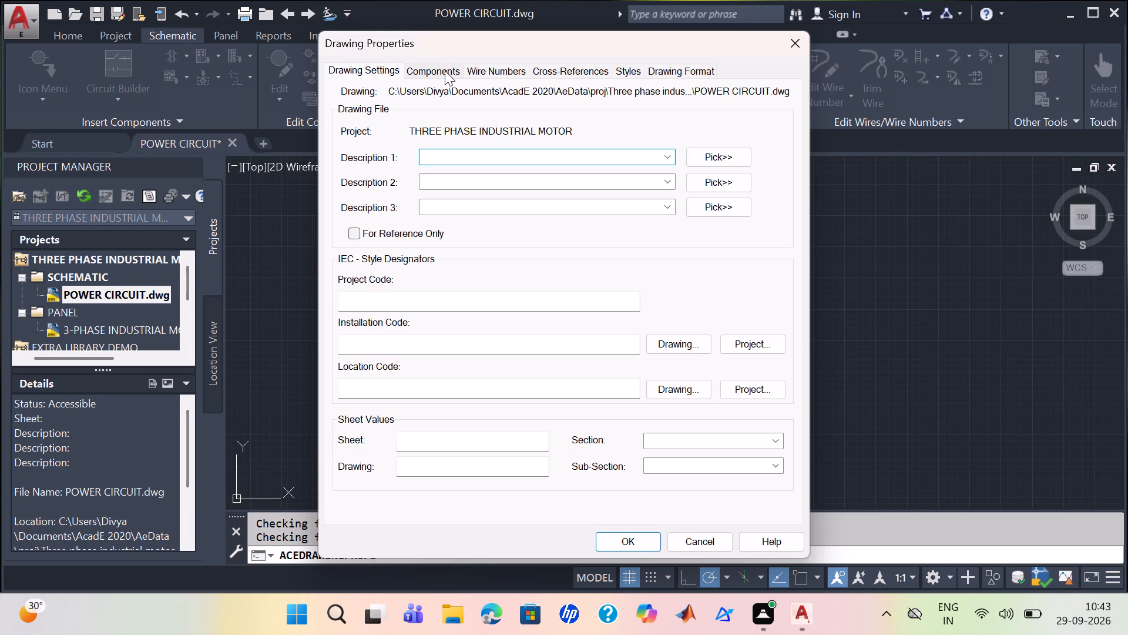
left_click(305, 87)
left_click(441, 71)
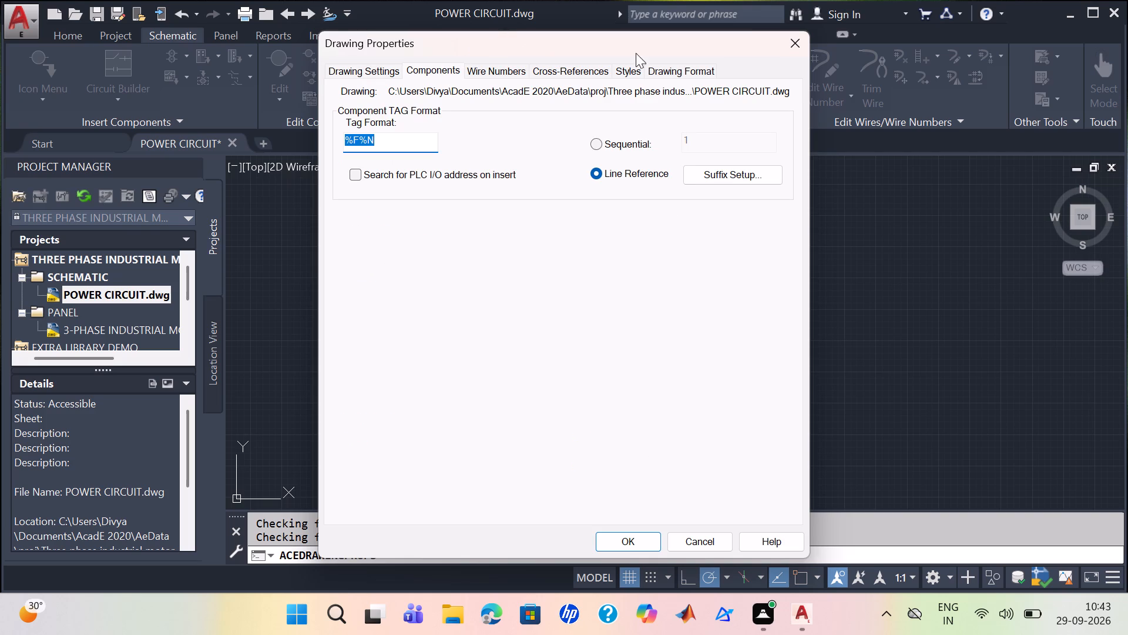
left_click(798, 40)
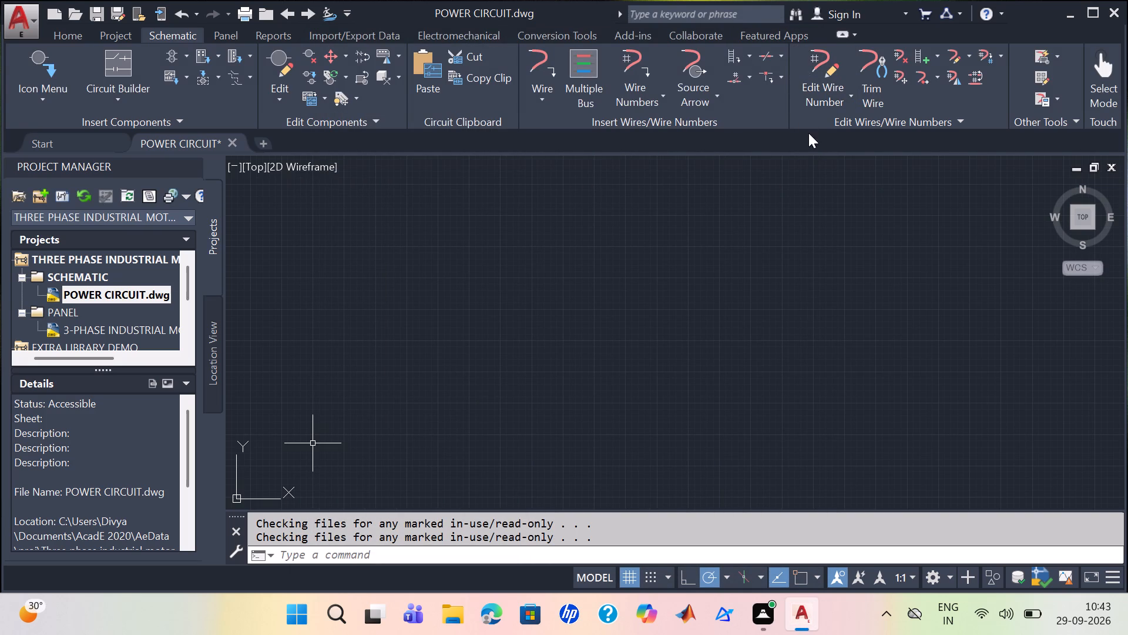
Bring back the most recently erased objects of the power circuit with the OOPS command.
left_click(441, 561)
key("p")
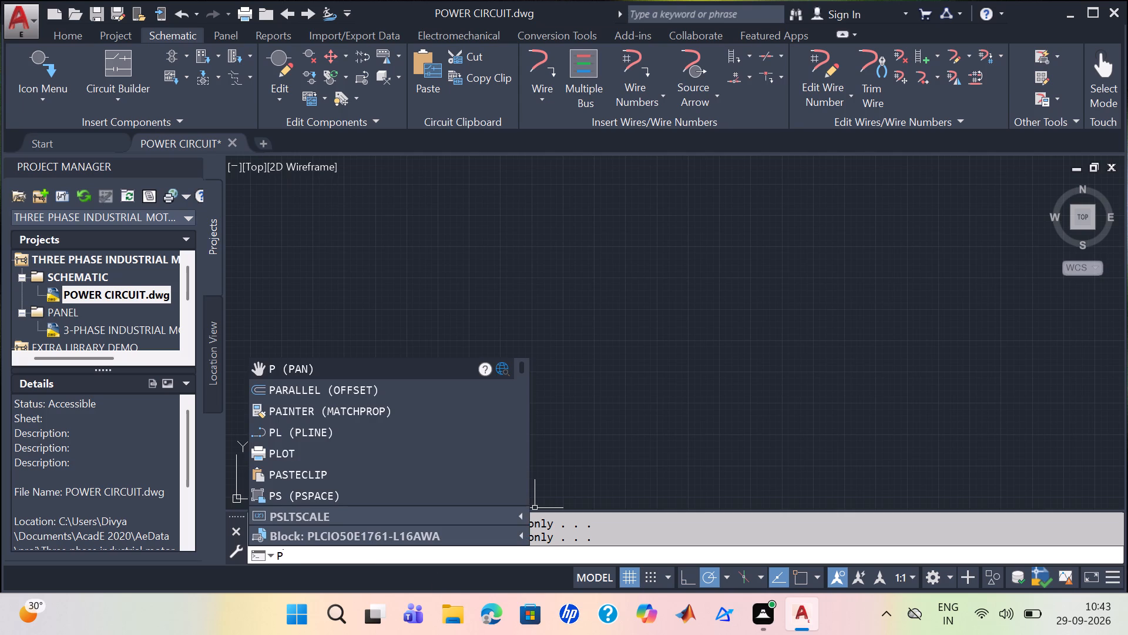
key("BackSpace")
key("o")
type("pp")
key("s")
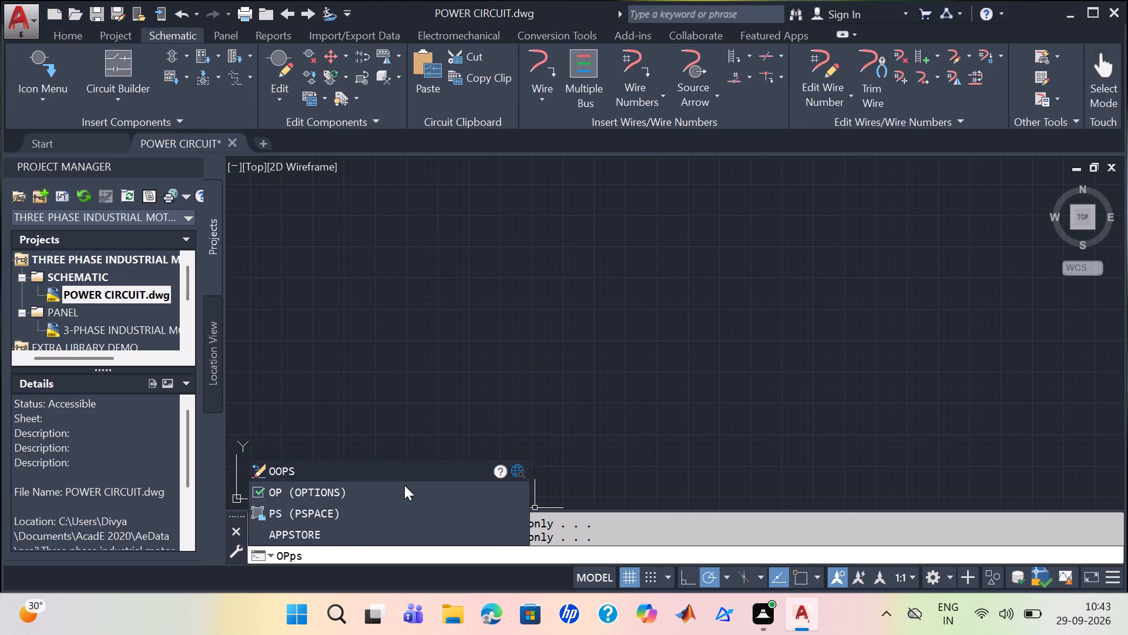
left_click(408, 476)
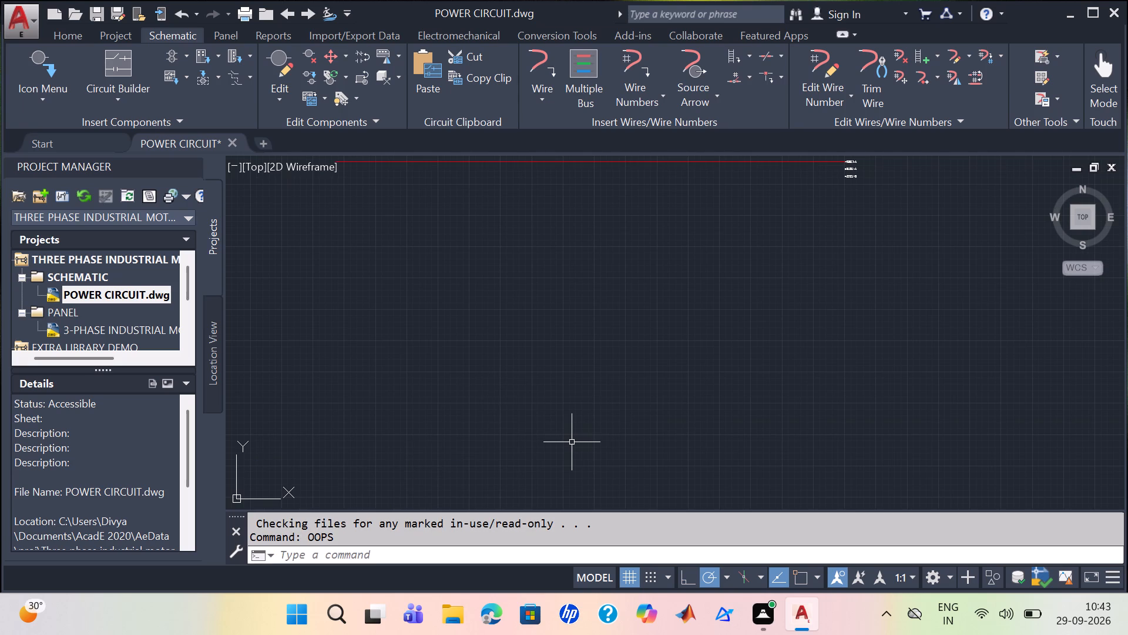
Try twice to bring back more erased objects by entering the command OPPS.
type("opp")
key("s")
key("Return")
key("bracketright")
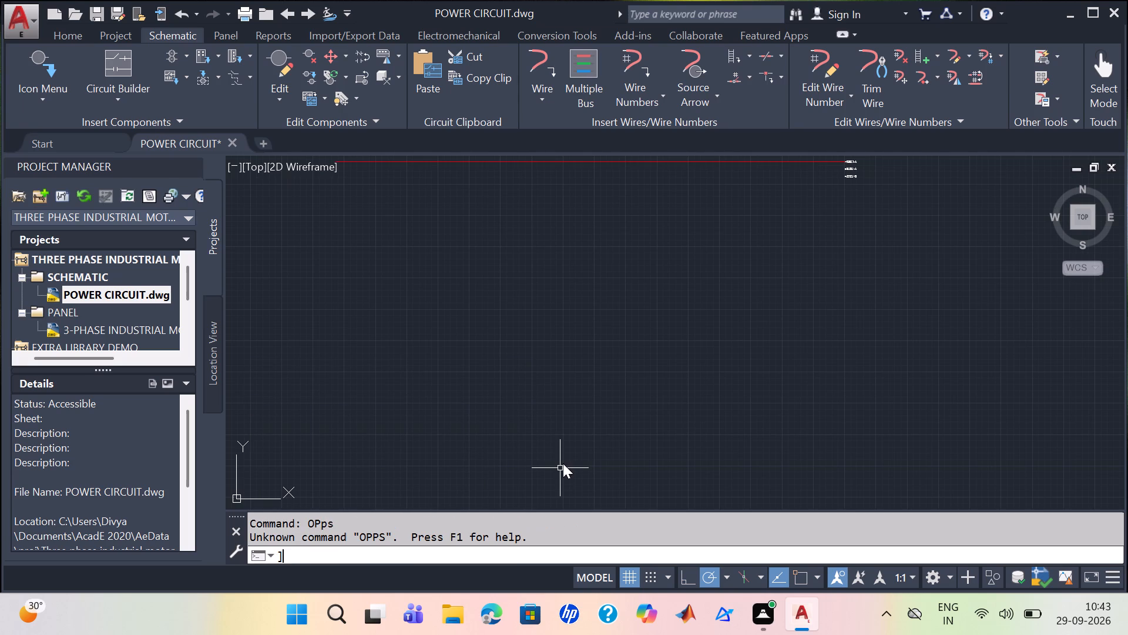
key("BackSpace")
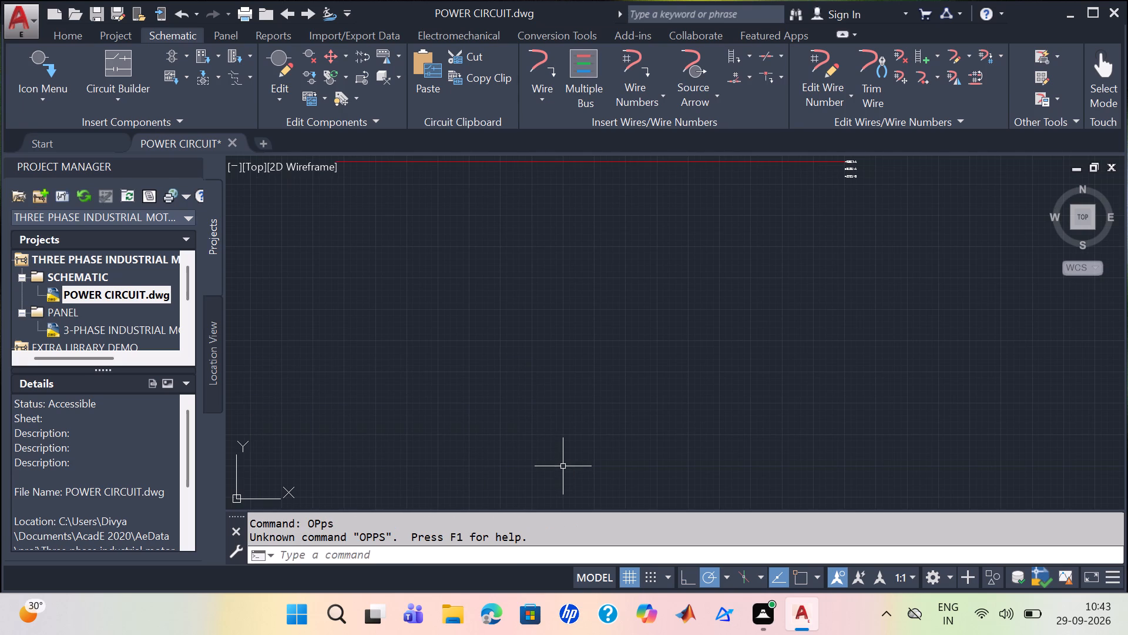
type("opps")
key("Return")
Erase the restored red horizontal bus wire, and try to bring it back by entering OPPS.
scroll(599, 386, "down", 1)
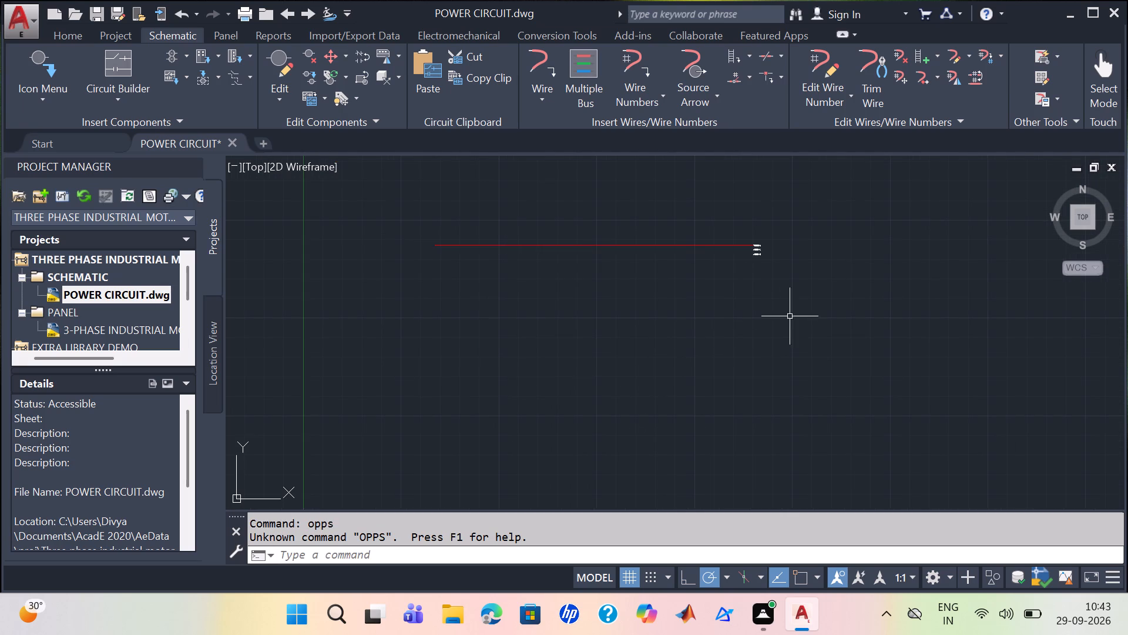
left_click_drag(794, 283, 461, 213)
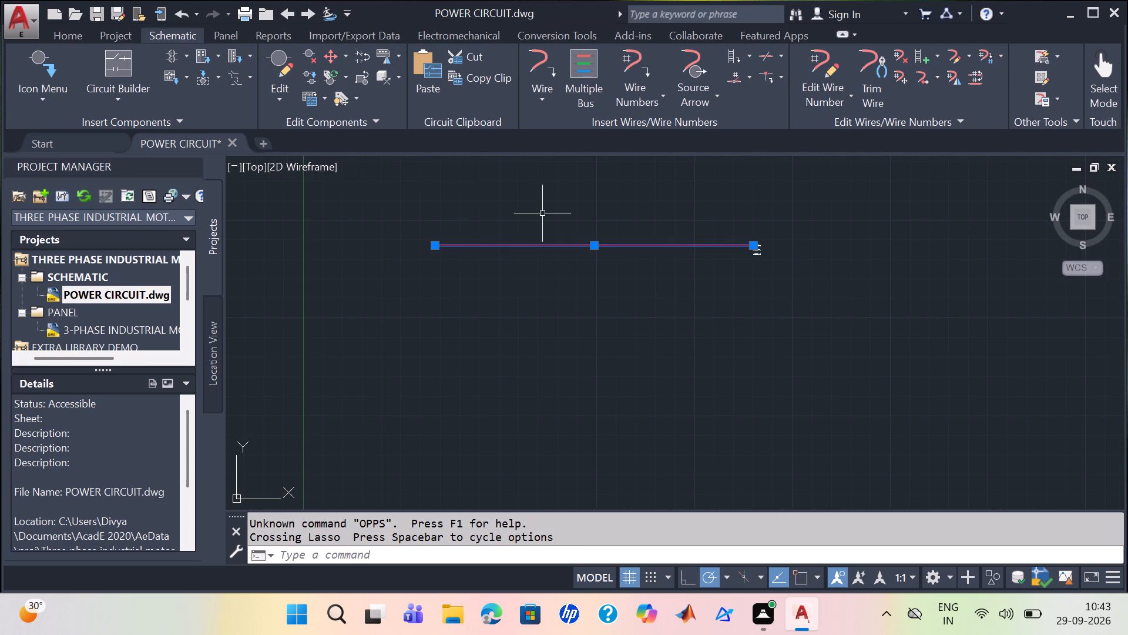
key("Escape")
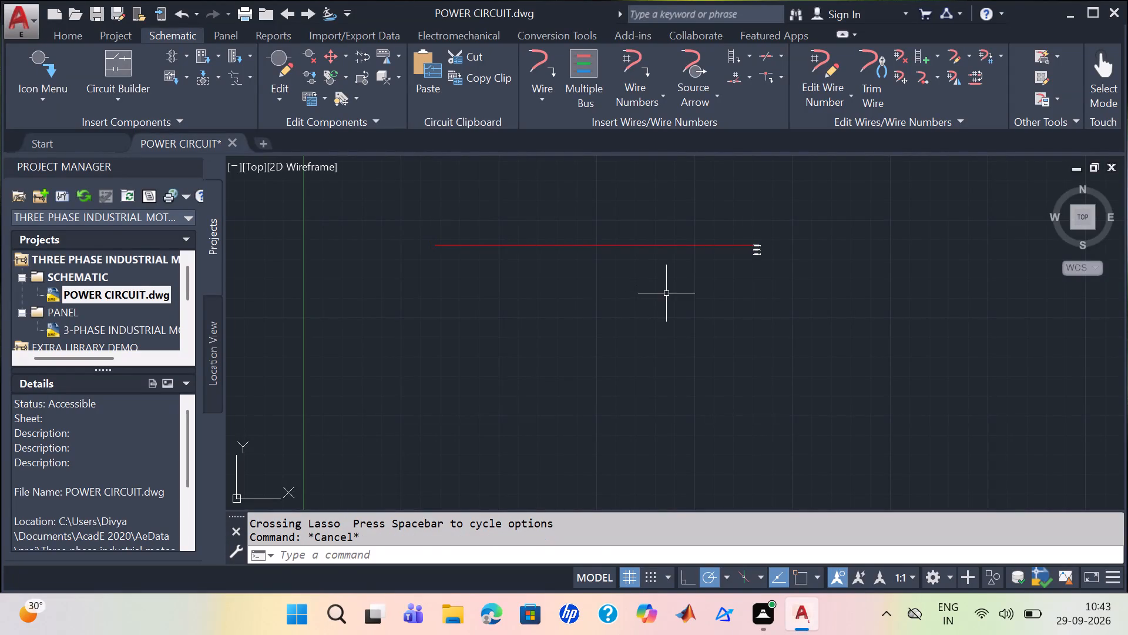
left_click_drag(669, 293, 616, 183)
key("Delete")
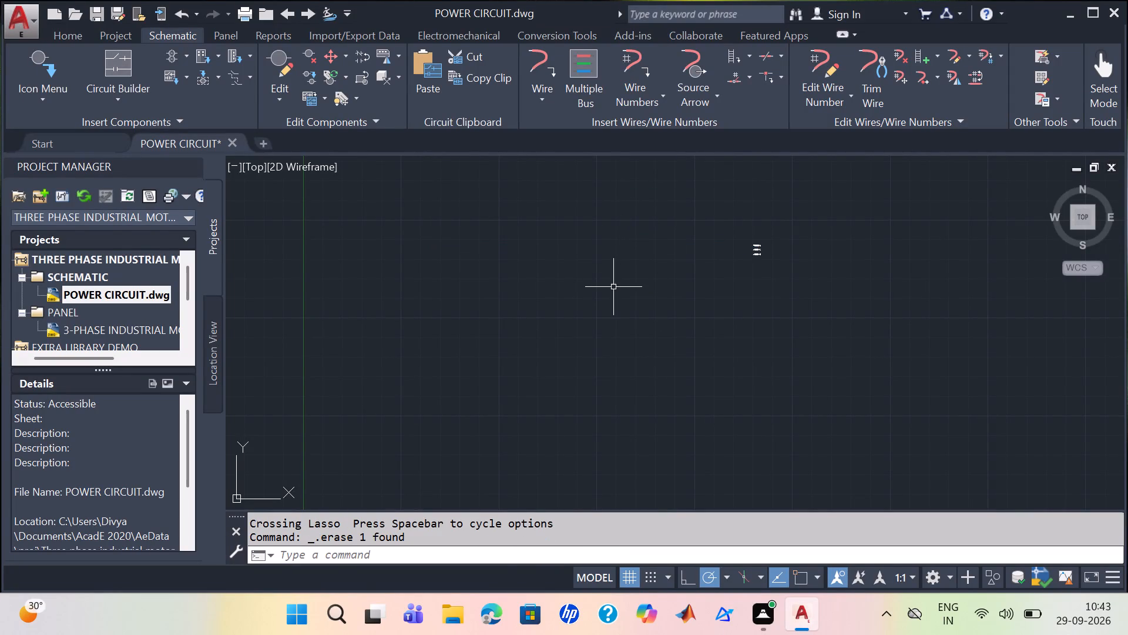
type("opps")
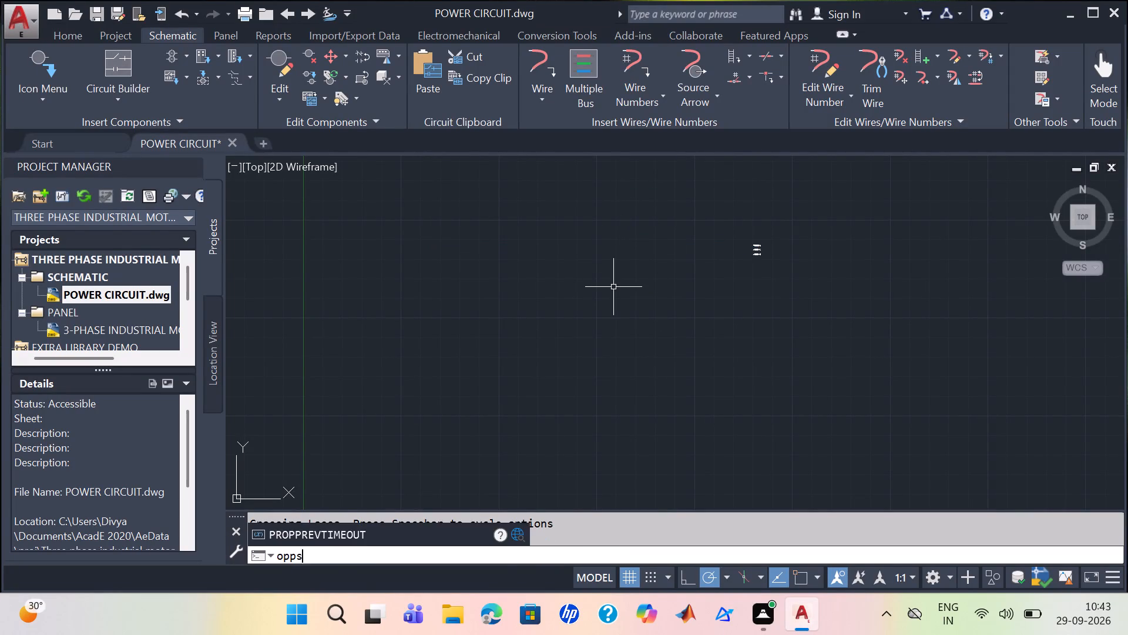
key("Return")
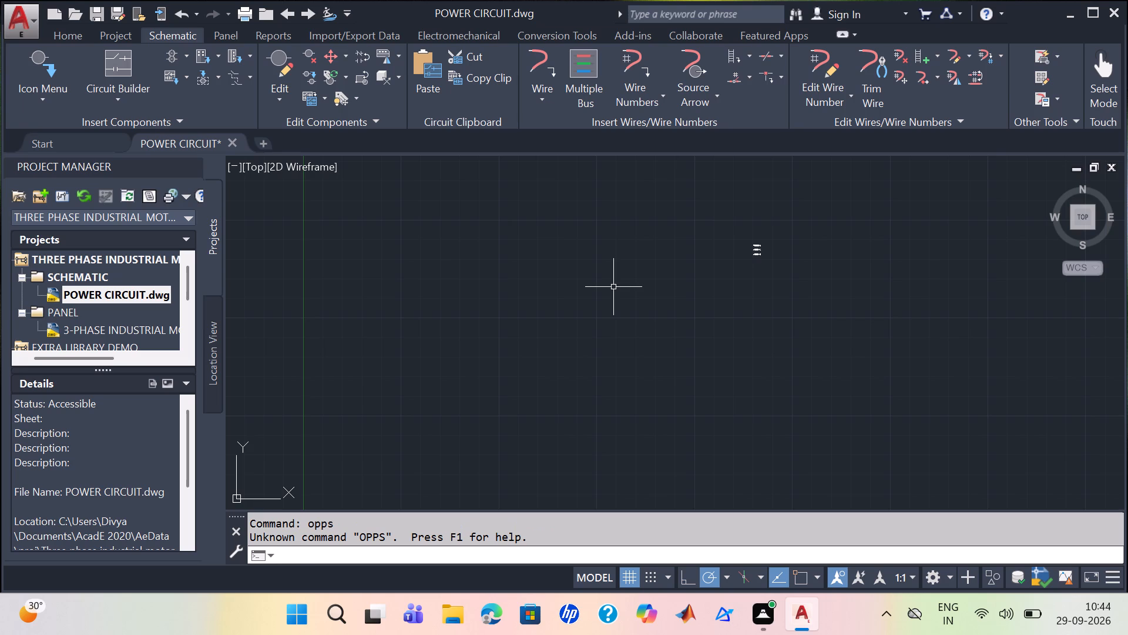
Erase the three restored wire end symbols, the lower two first, trying the command OPPS before erasing the last one.
left_click(773, 285)
left_click(747, 247)
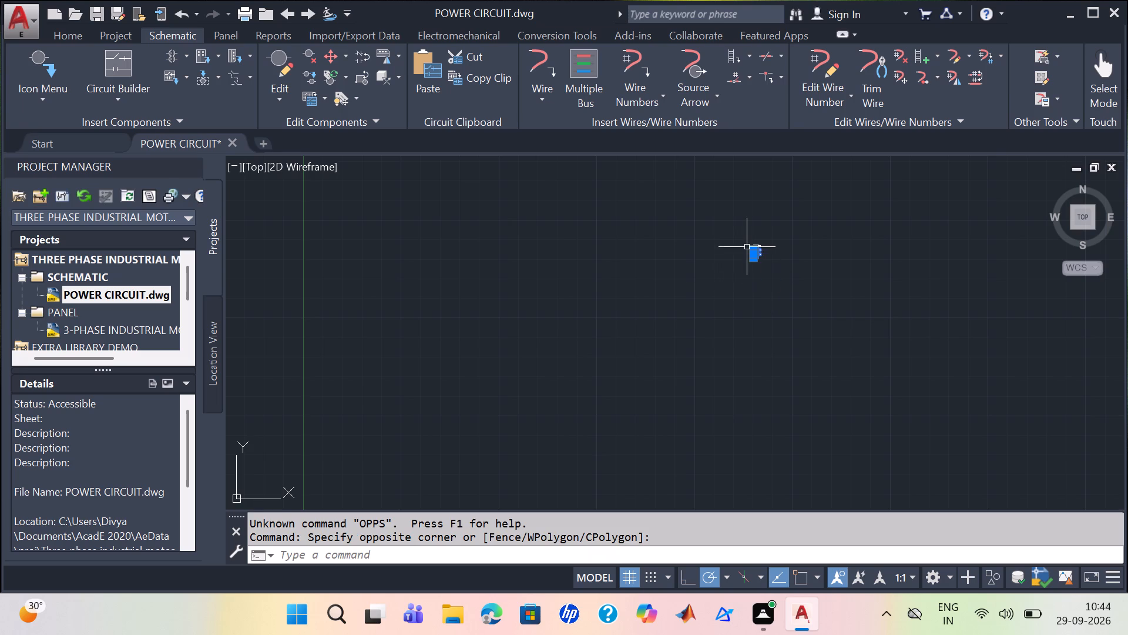
key("Delete")
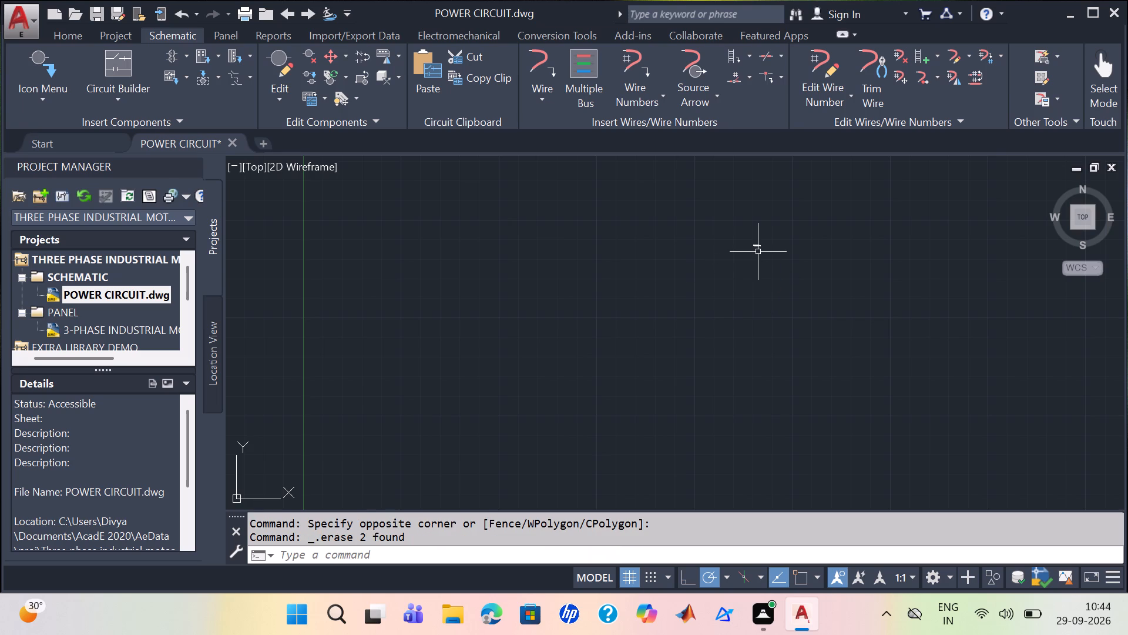
type("opp")
key("s")
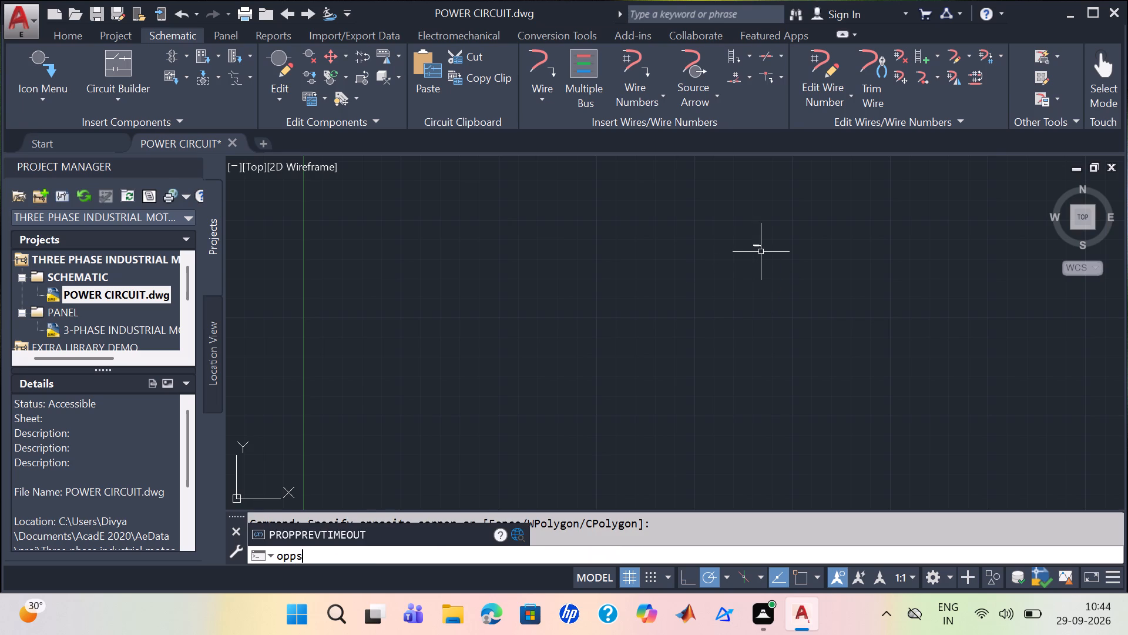
key("Return")
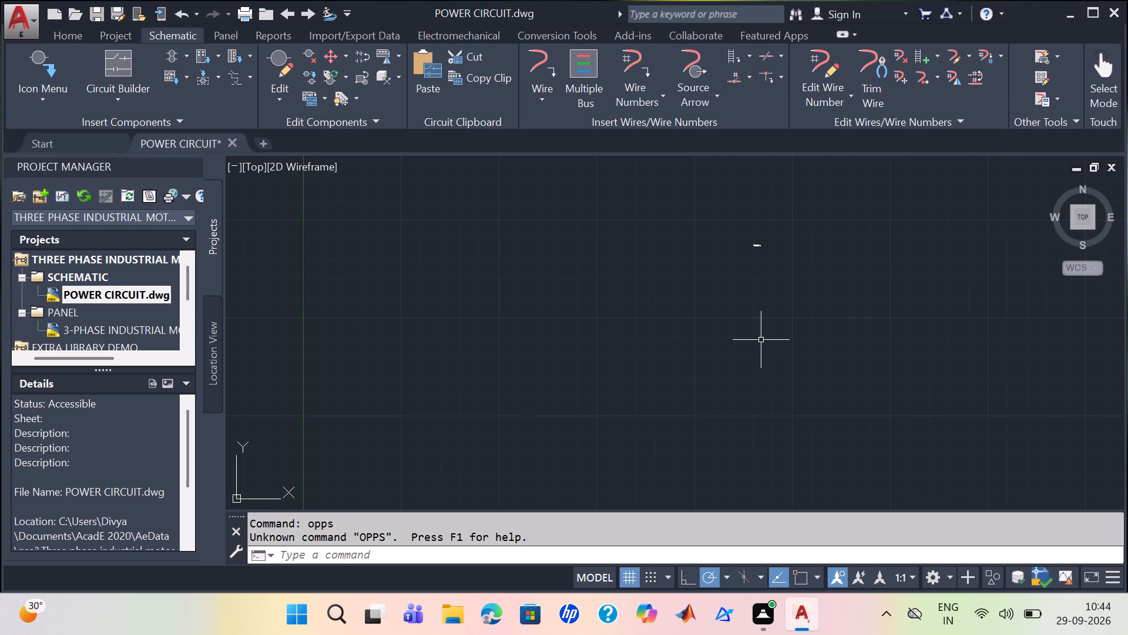
left_click(780, 249)
left_click(748, 249)
left_click(769, 226)
scroll(753, 267, "up", 3)
left_click(744, 210)
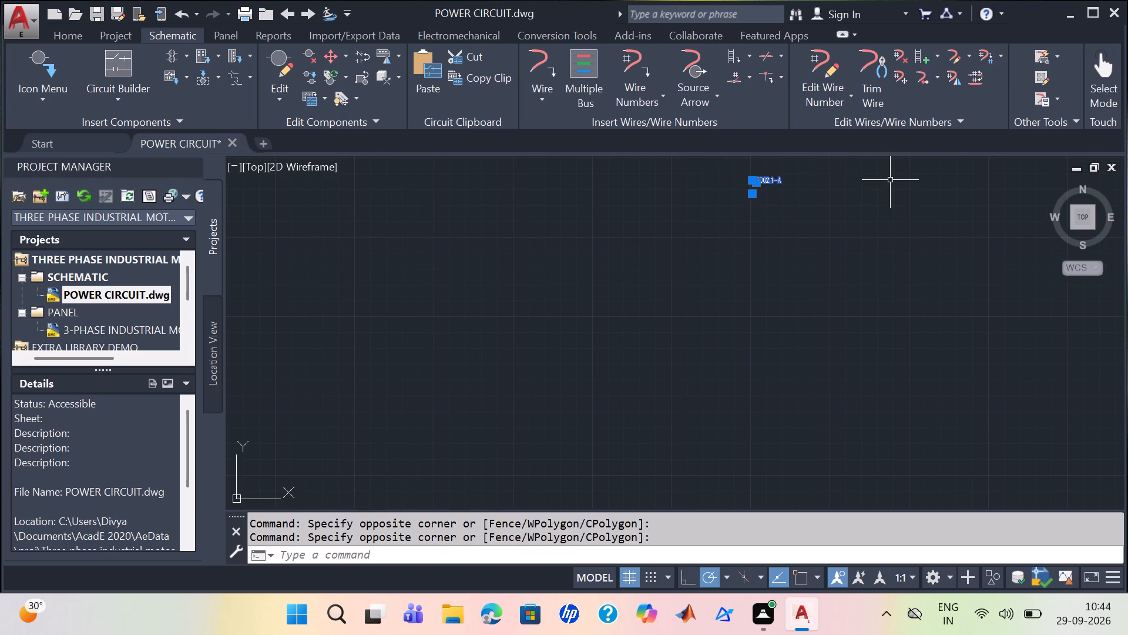
key("Delete")
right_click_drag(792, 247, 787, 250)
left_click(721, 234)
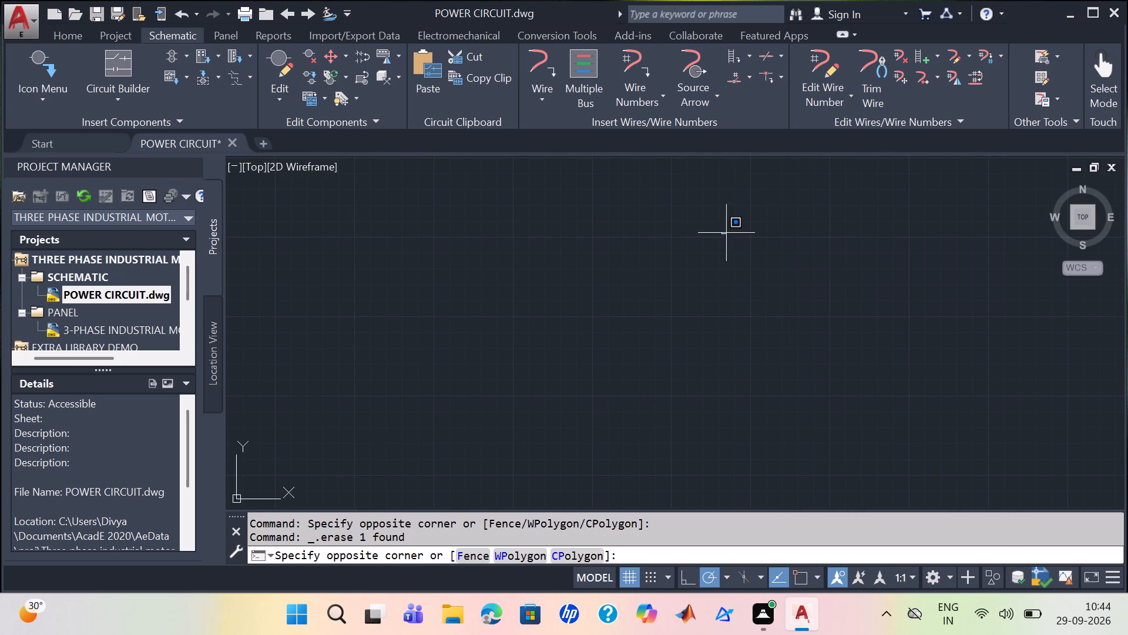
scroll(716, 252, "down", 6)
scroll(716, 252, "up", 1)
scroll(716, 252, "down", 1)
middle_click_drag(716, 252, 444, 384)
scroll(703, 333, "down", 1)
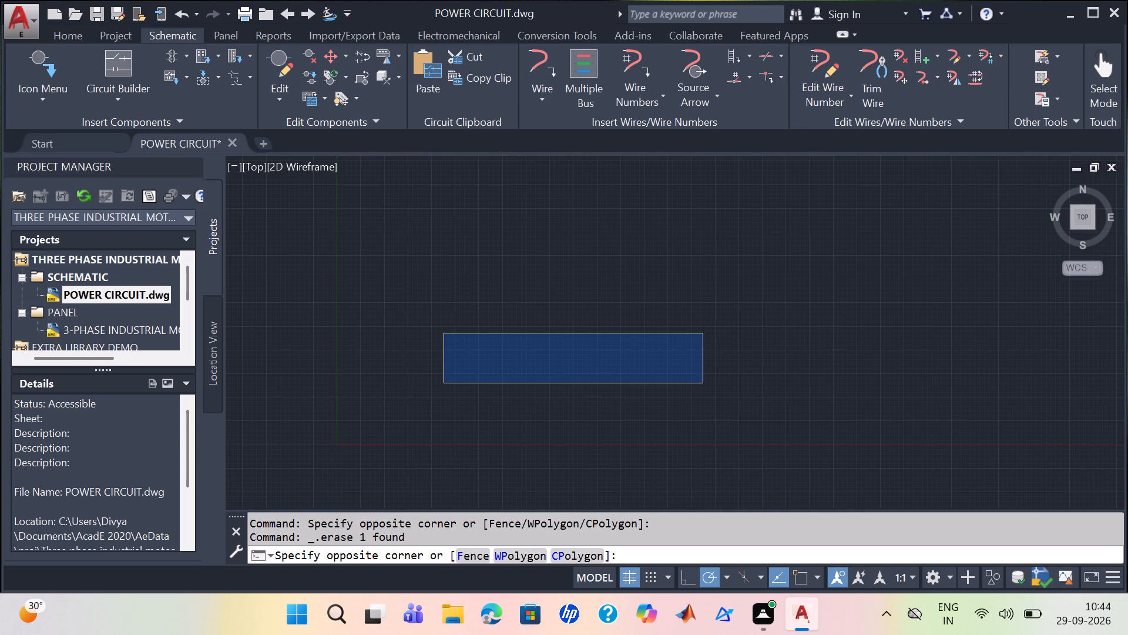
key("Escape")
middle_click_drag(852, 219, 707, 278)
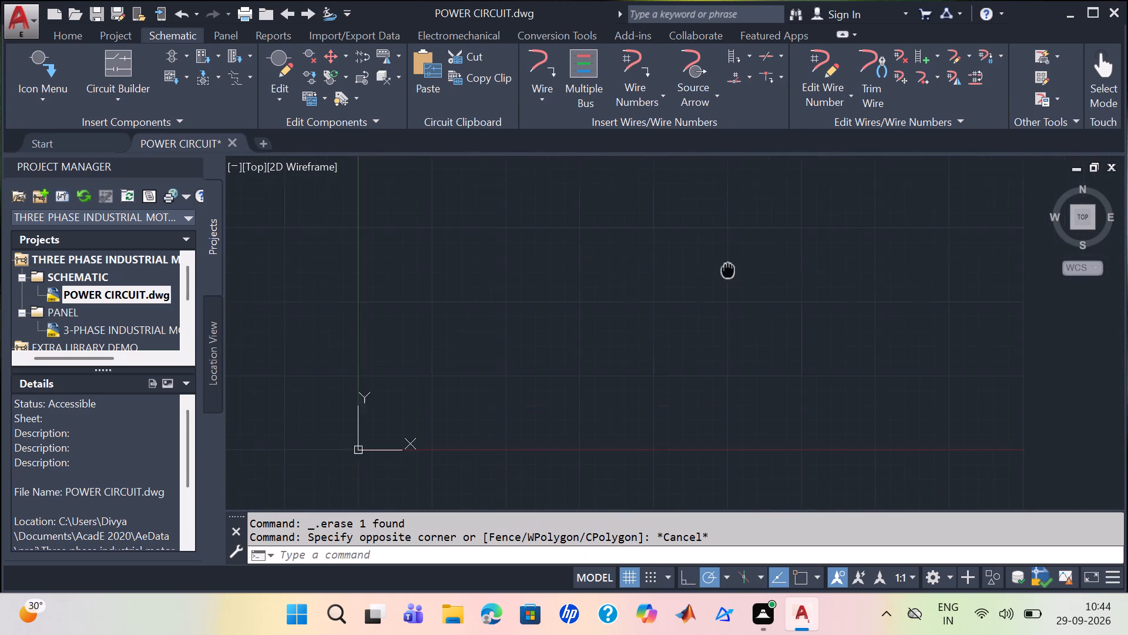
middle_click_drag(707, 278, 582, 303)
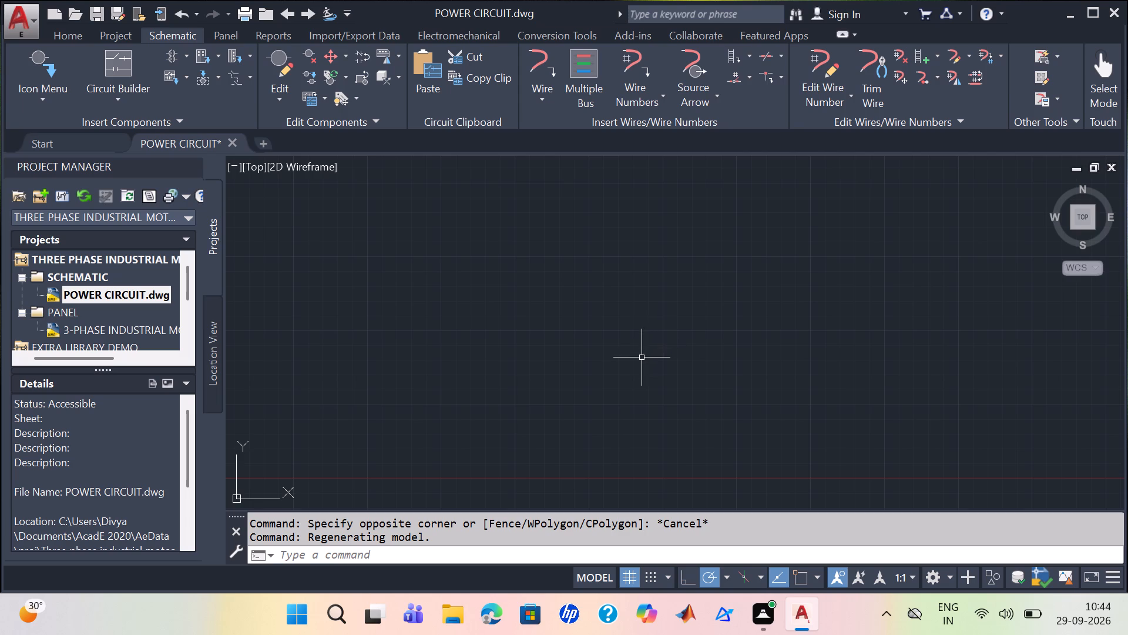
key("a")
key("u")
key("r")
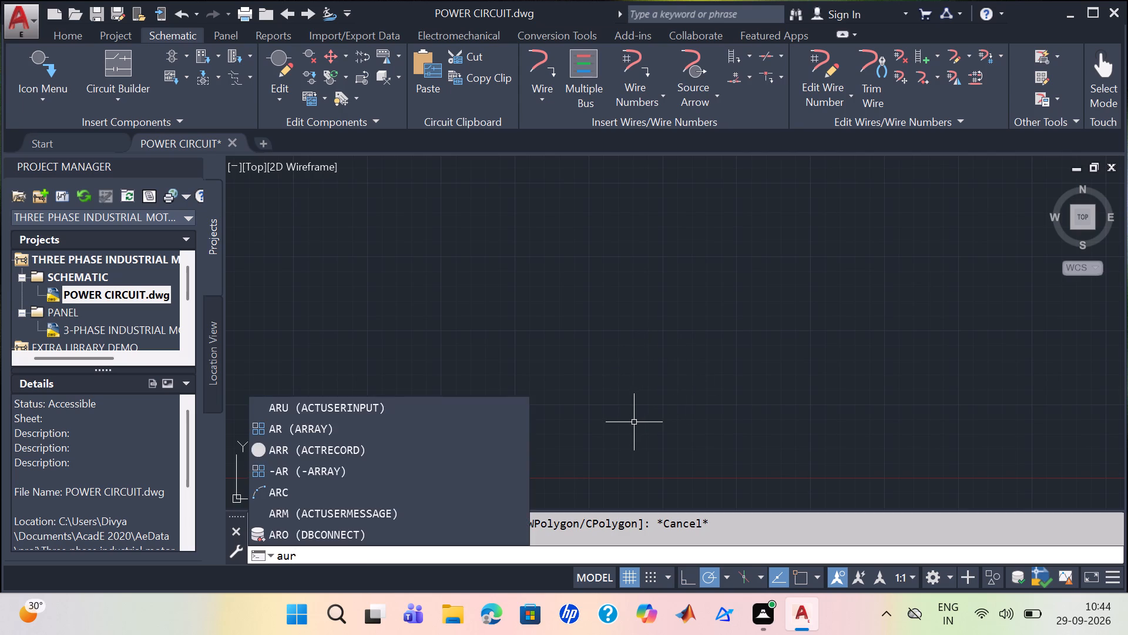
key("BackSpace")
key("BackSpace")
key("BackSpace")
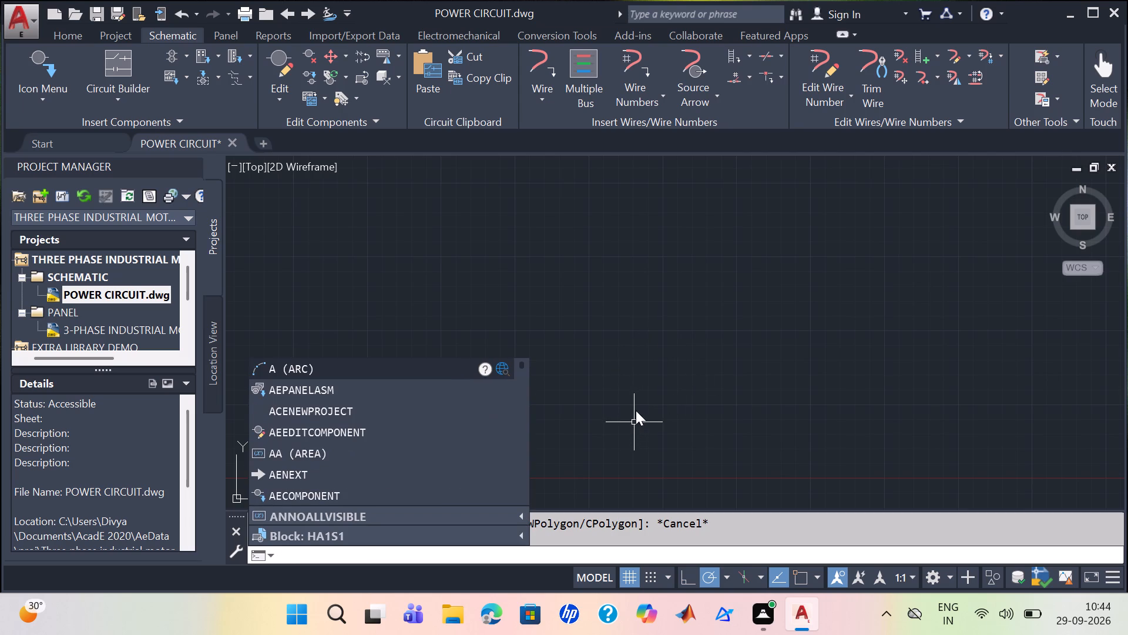
Open the layer properties with the LAYER command, look through the full layer list, and close it without changes.
left_click(636, 413)
key("l")
key("a")
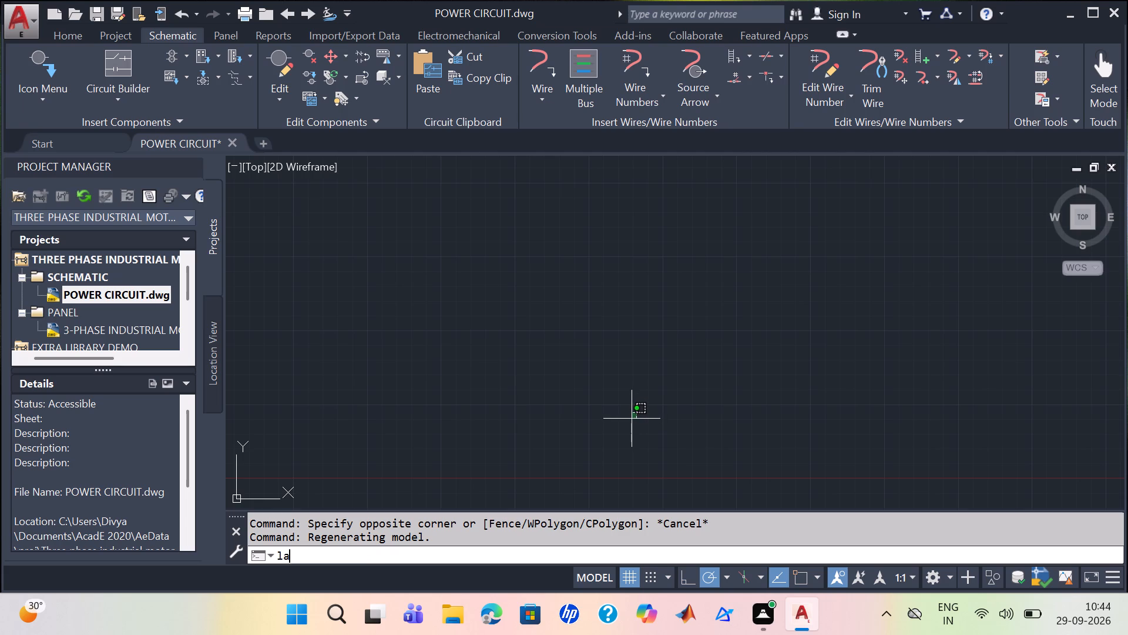
key("y")
type("etr")
key("BackSpace")
key("BackSpace")
type("r")
key("space")
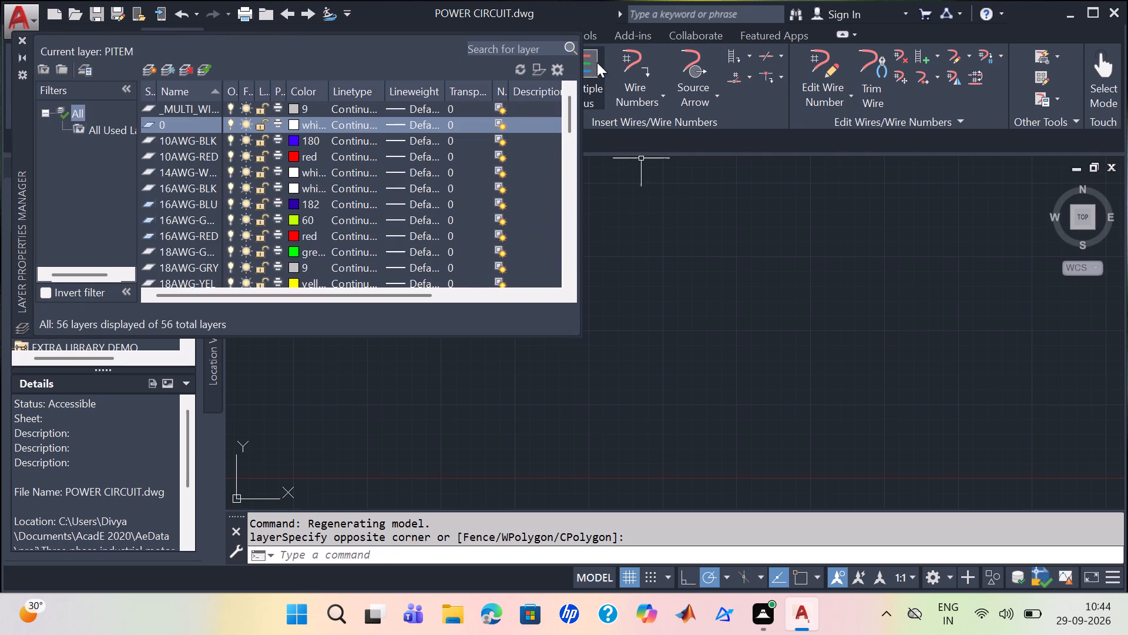
left_click_drag(572, 110, 587, 204)
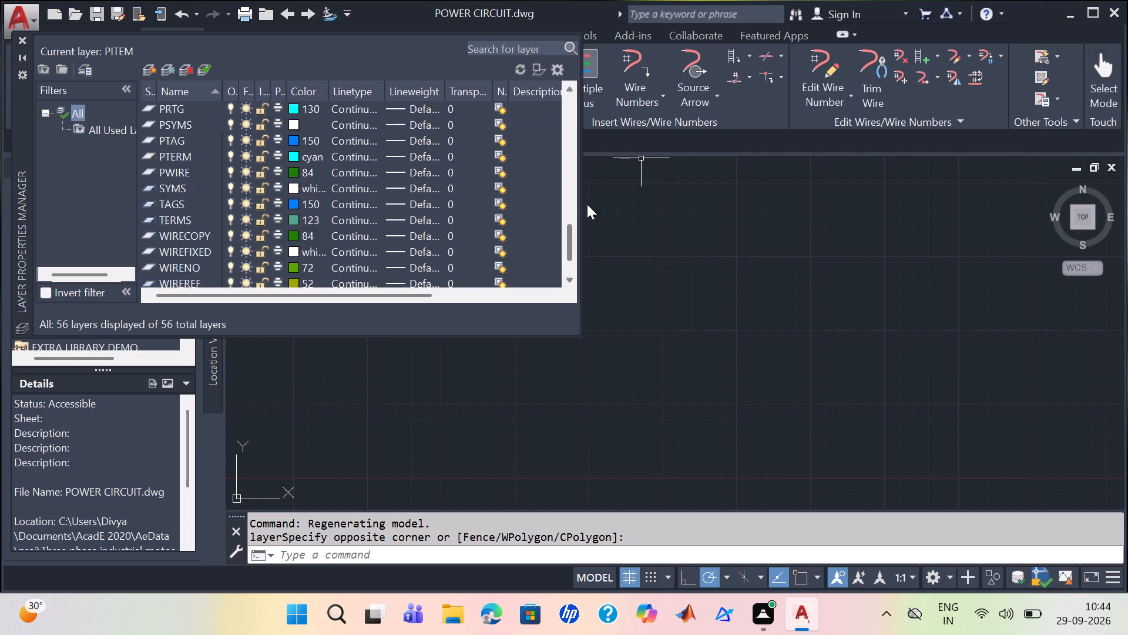
left_click_drag(587, 204, 568, 272)
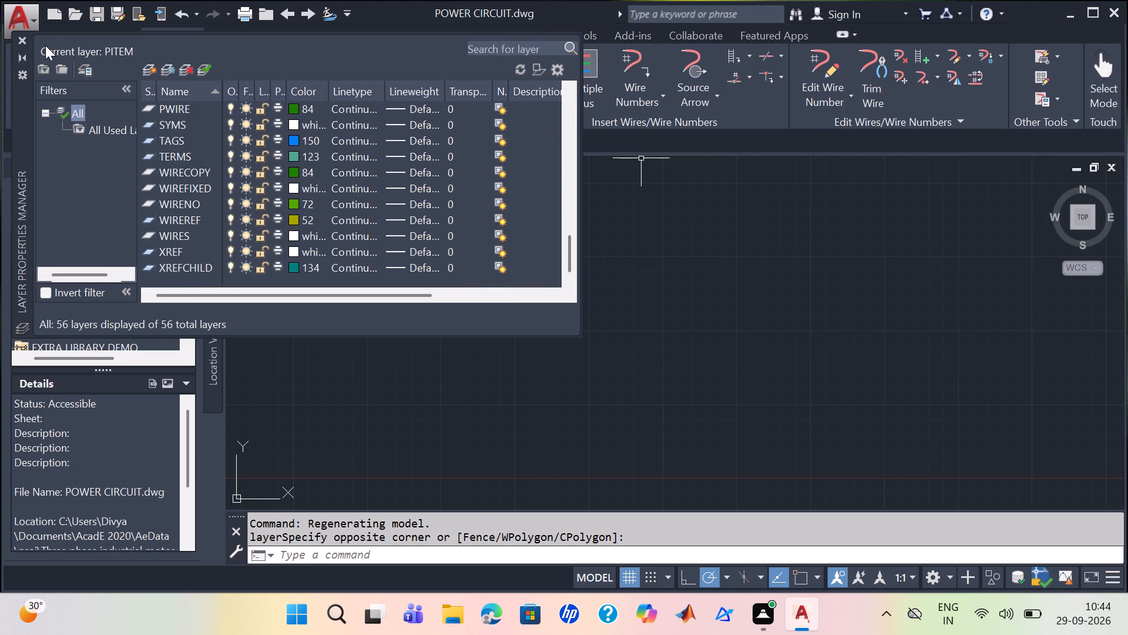
left_click(26, 35)
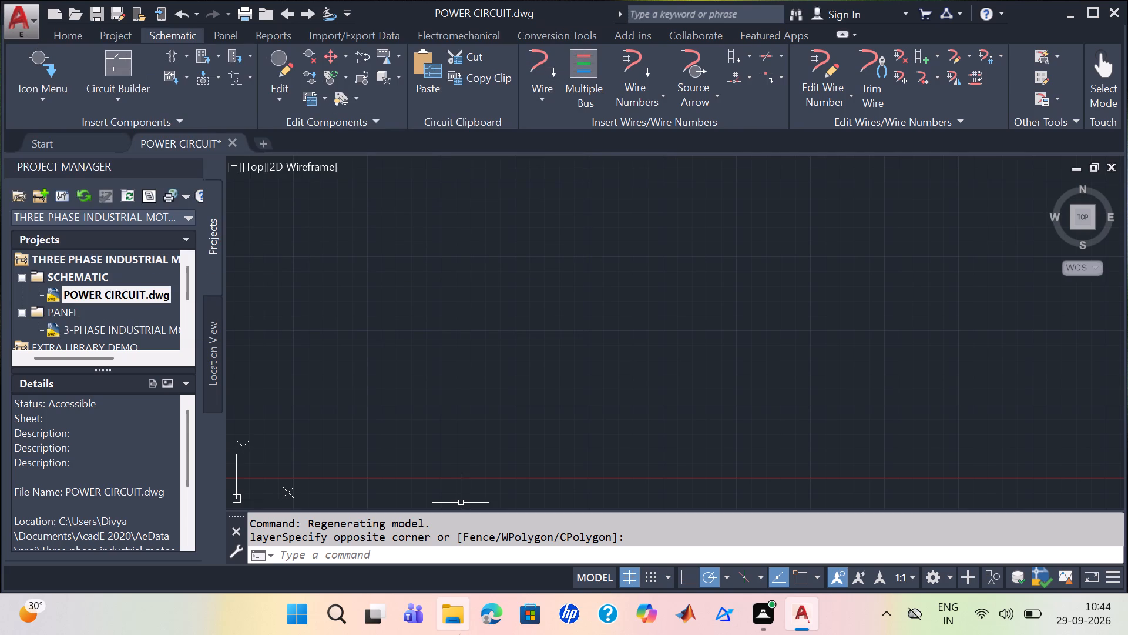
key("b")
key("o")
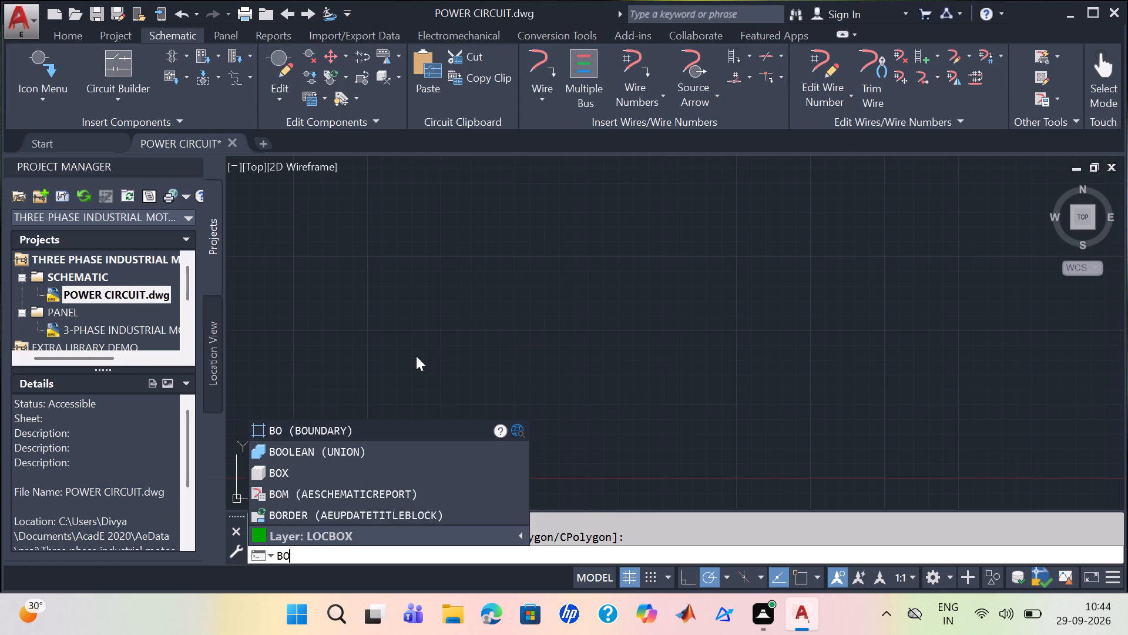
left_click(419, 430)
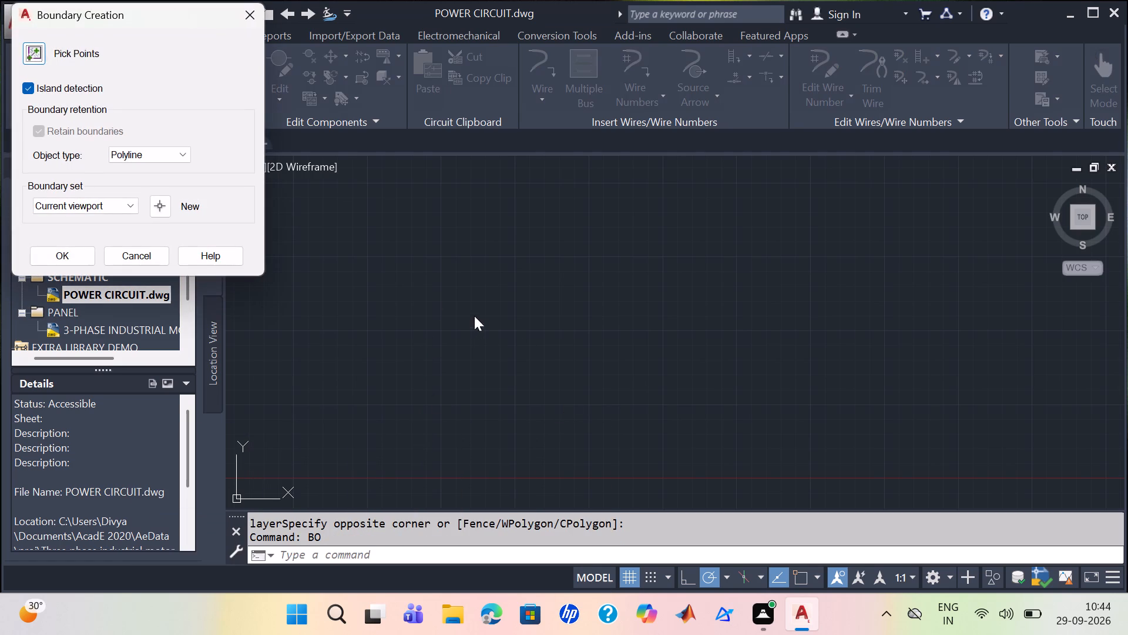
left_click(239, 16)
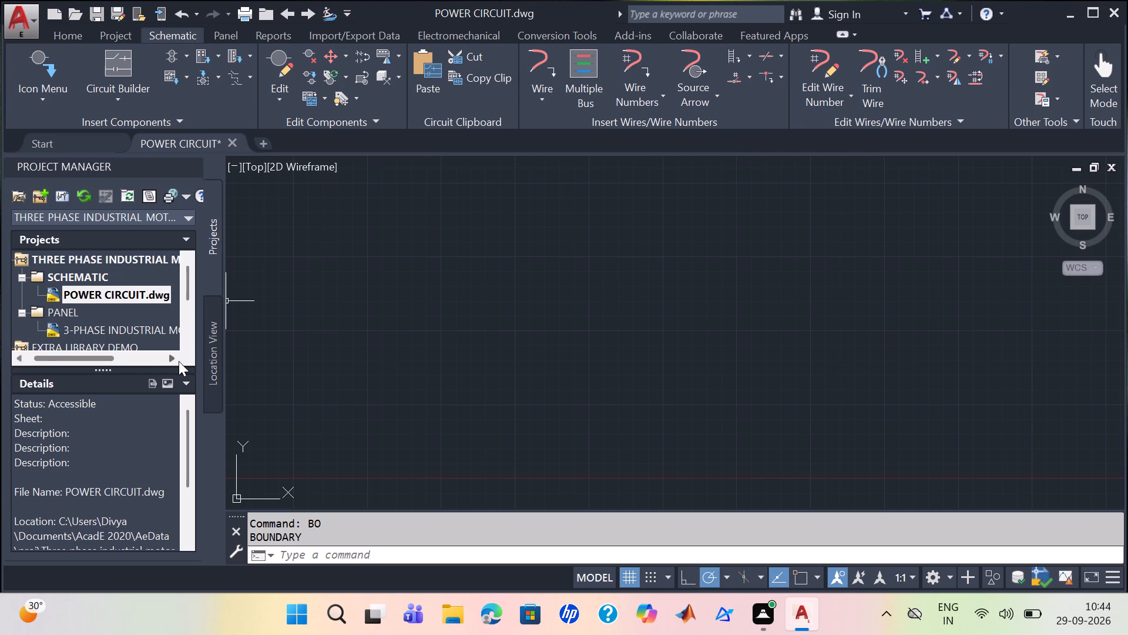
Show the preview of POWER CIRCUIT.dwg instead of its file details in the project manager.
left_click(171, 379)
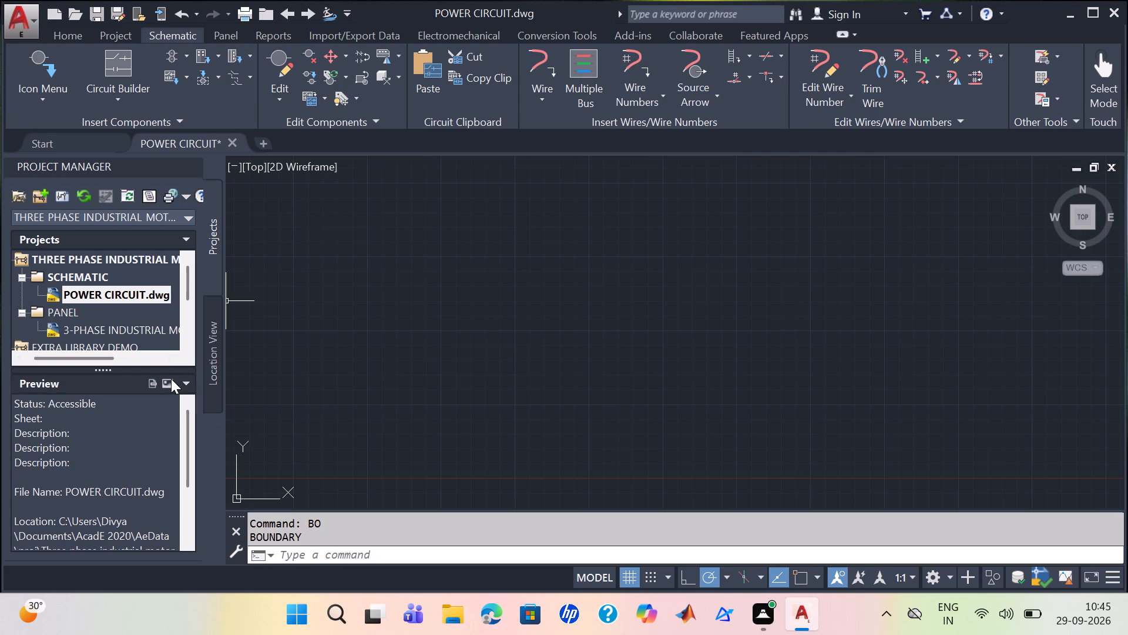
left_click(166, 378)
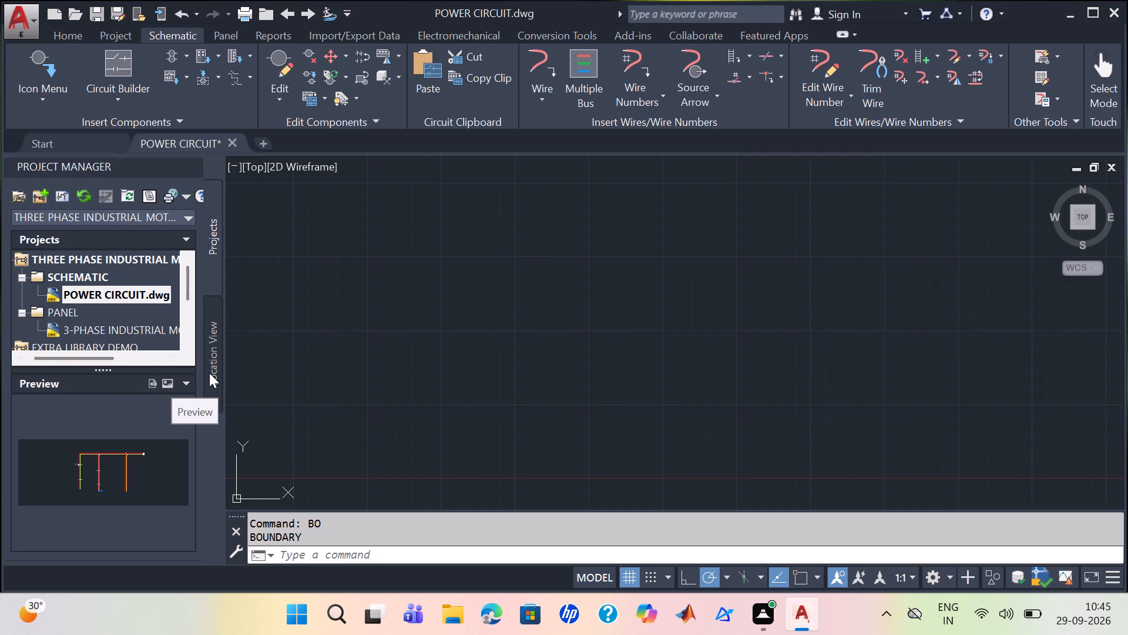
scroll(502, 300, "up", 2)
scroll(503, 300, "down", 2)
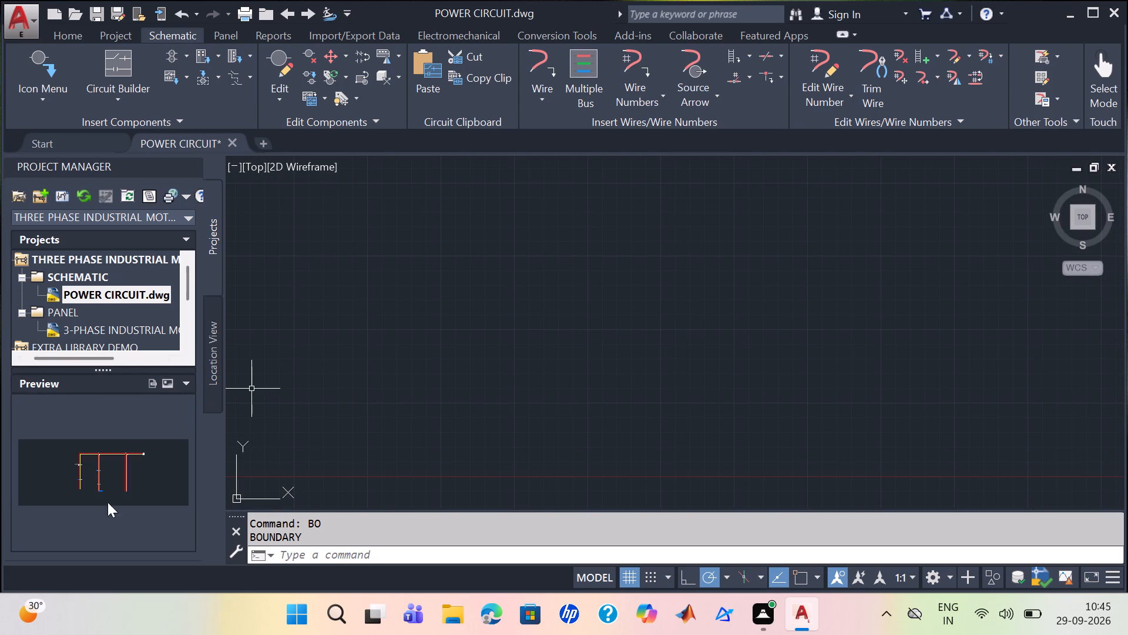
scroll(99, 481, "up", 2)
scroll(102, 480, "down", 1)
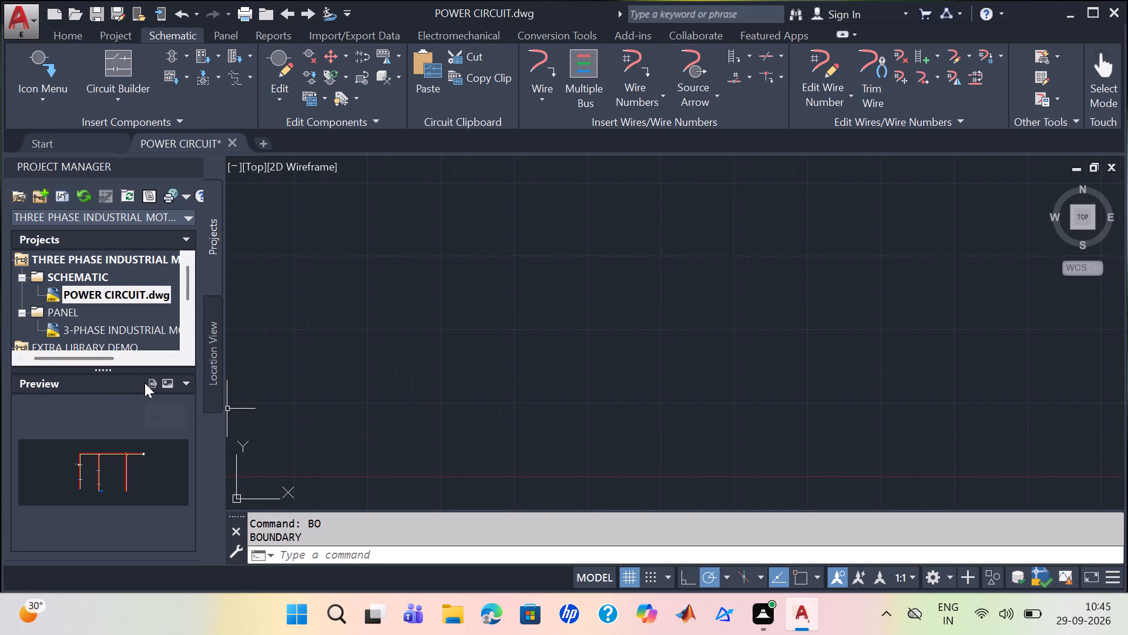
Show the file details of POWER CIRCUIT.dwg in the project manager and switch back to its preview.
left_click(157, 385)
left_click(157, 384)
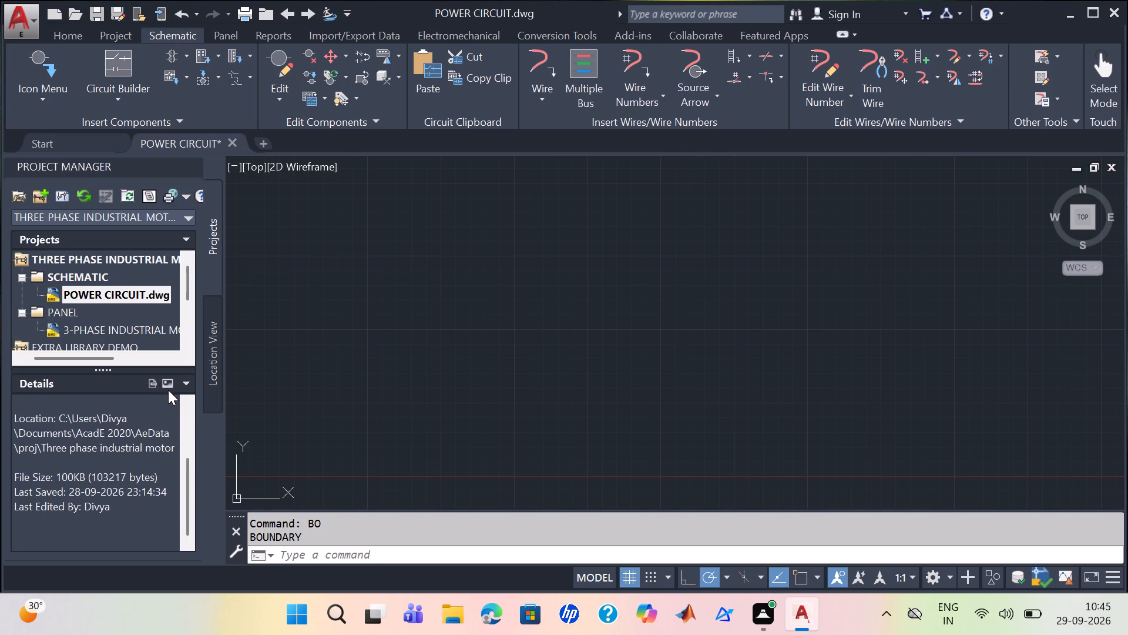
left_click(167, 380)
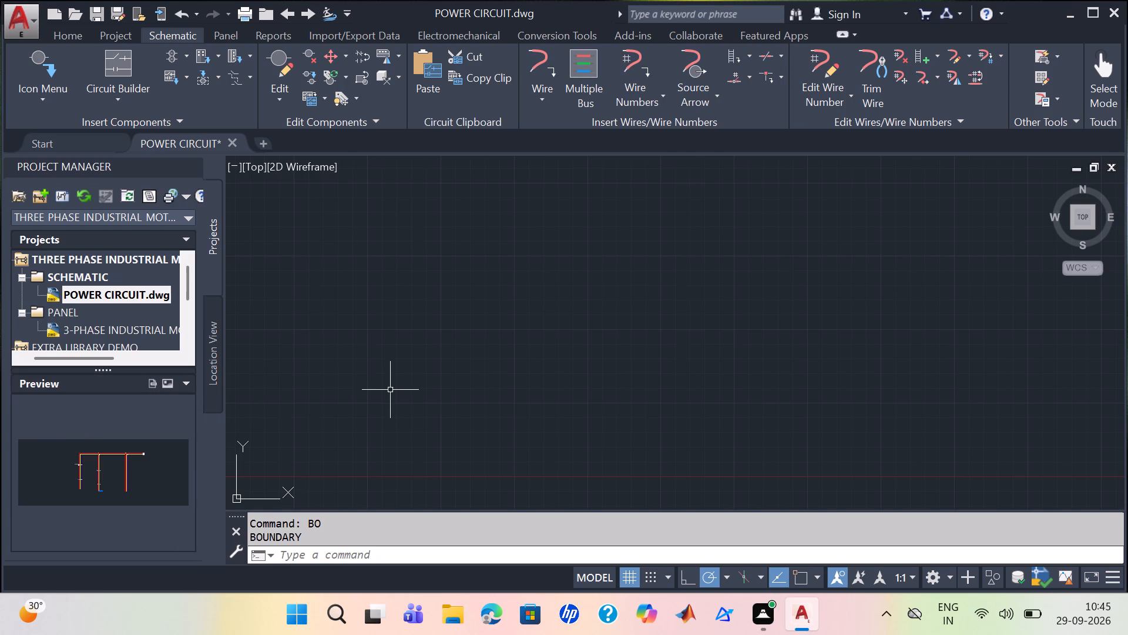
Open POWER CIRCUIT.dwg from the SCHEMATIC folder of the project.
double_click(58, 475)
double_click(133, 295)
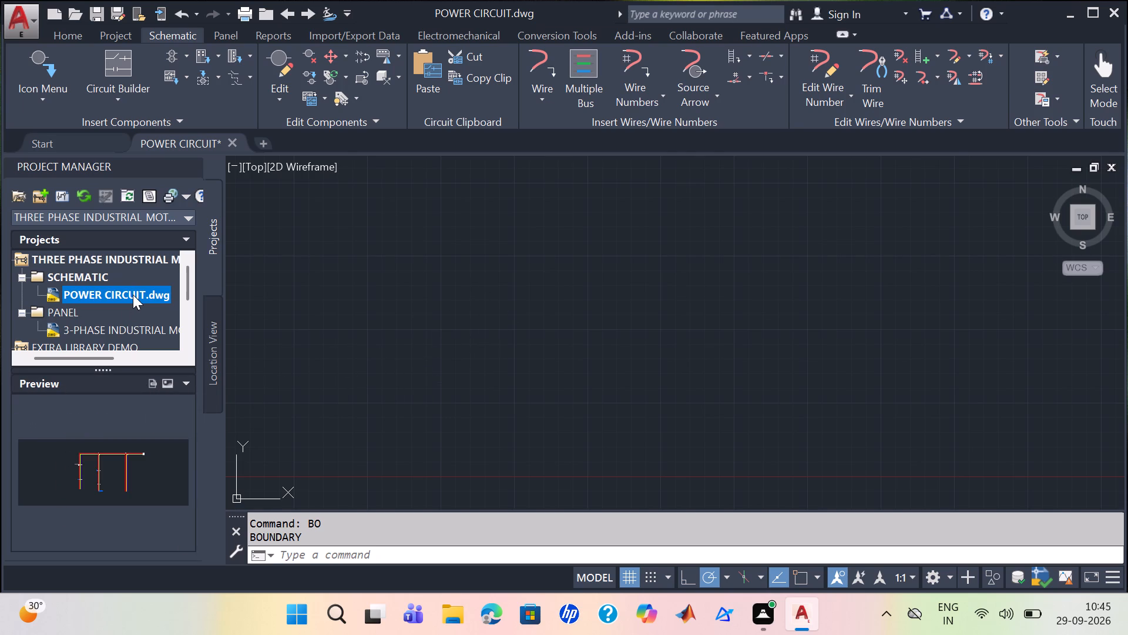
left_click(166, 291)
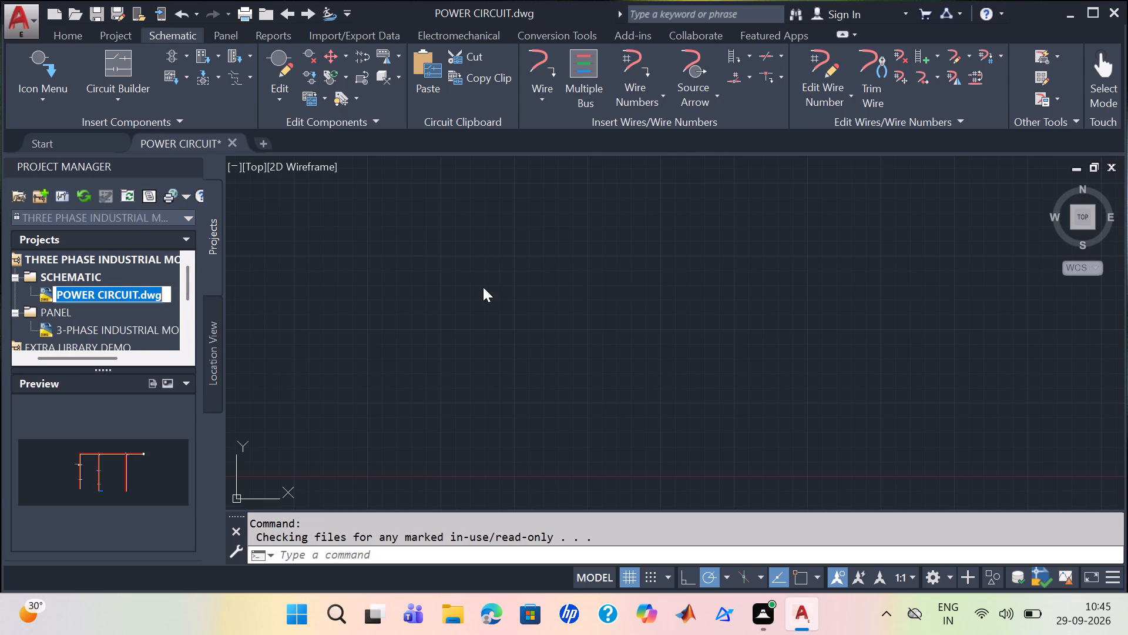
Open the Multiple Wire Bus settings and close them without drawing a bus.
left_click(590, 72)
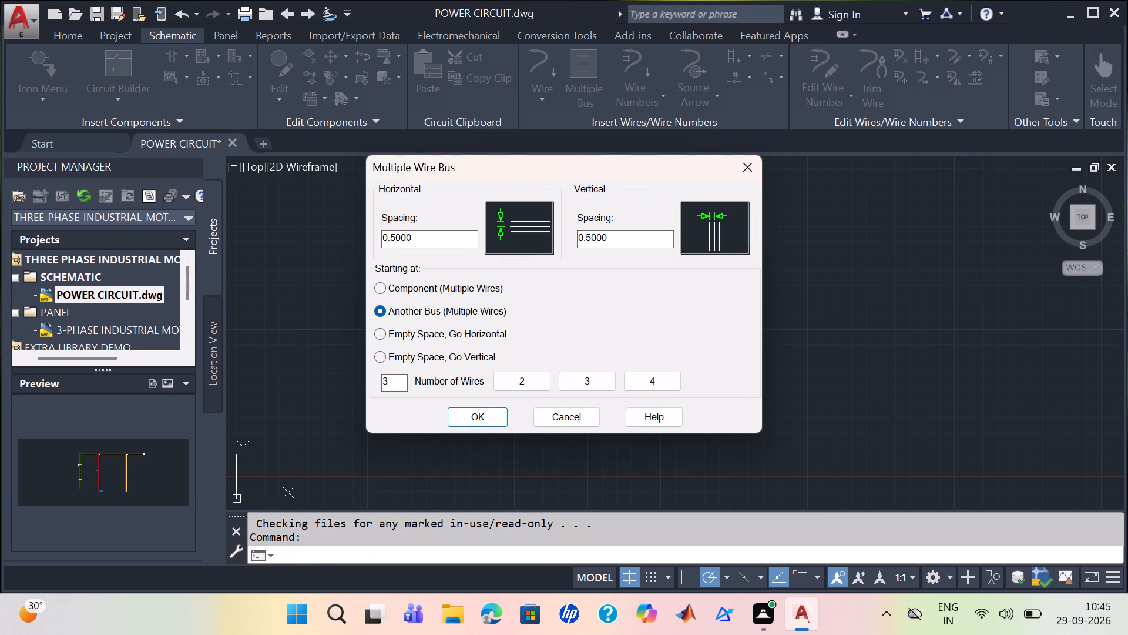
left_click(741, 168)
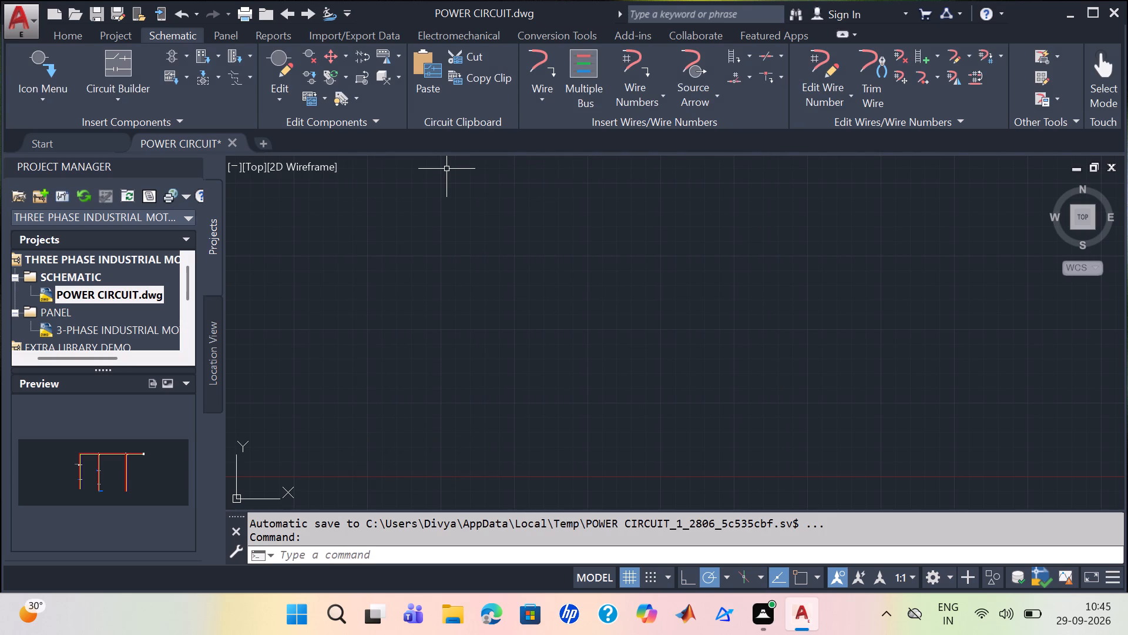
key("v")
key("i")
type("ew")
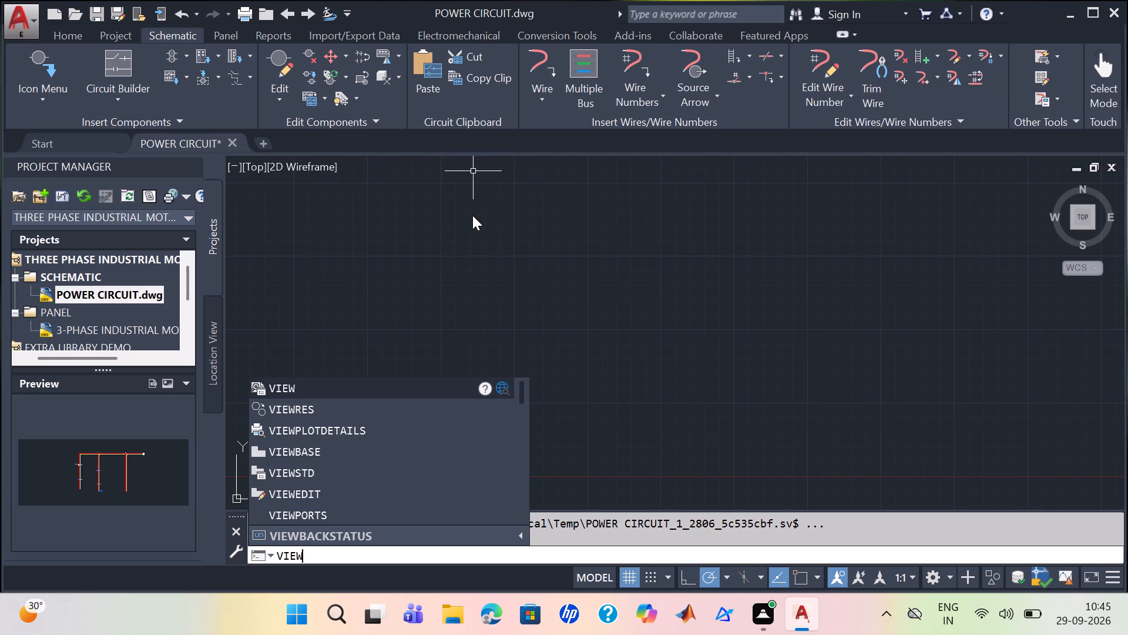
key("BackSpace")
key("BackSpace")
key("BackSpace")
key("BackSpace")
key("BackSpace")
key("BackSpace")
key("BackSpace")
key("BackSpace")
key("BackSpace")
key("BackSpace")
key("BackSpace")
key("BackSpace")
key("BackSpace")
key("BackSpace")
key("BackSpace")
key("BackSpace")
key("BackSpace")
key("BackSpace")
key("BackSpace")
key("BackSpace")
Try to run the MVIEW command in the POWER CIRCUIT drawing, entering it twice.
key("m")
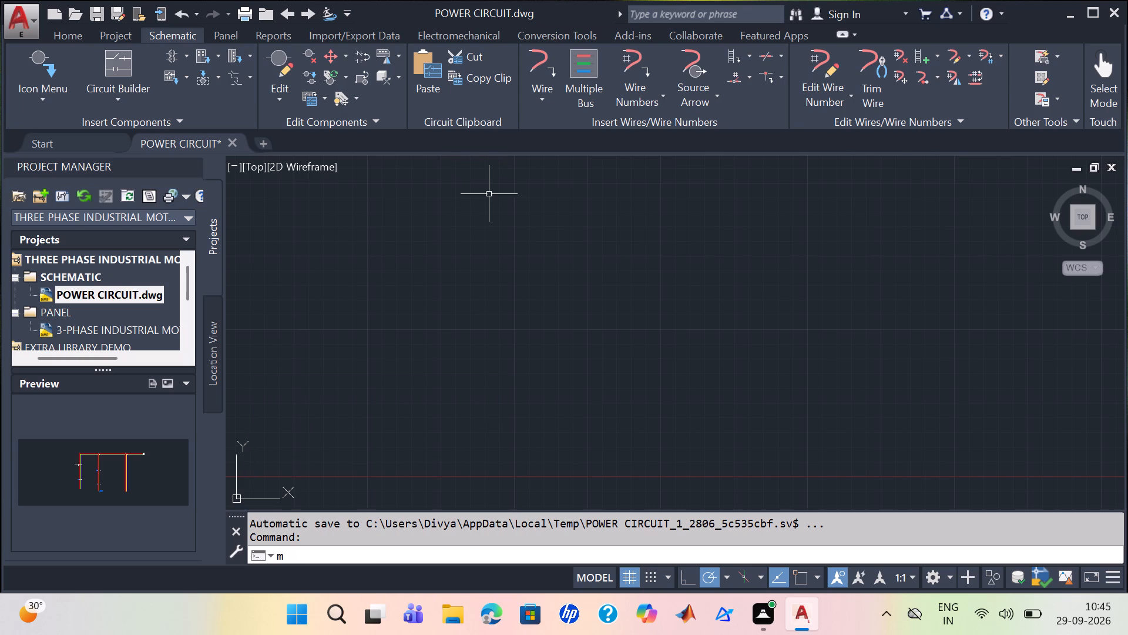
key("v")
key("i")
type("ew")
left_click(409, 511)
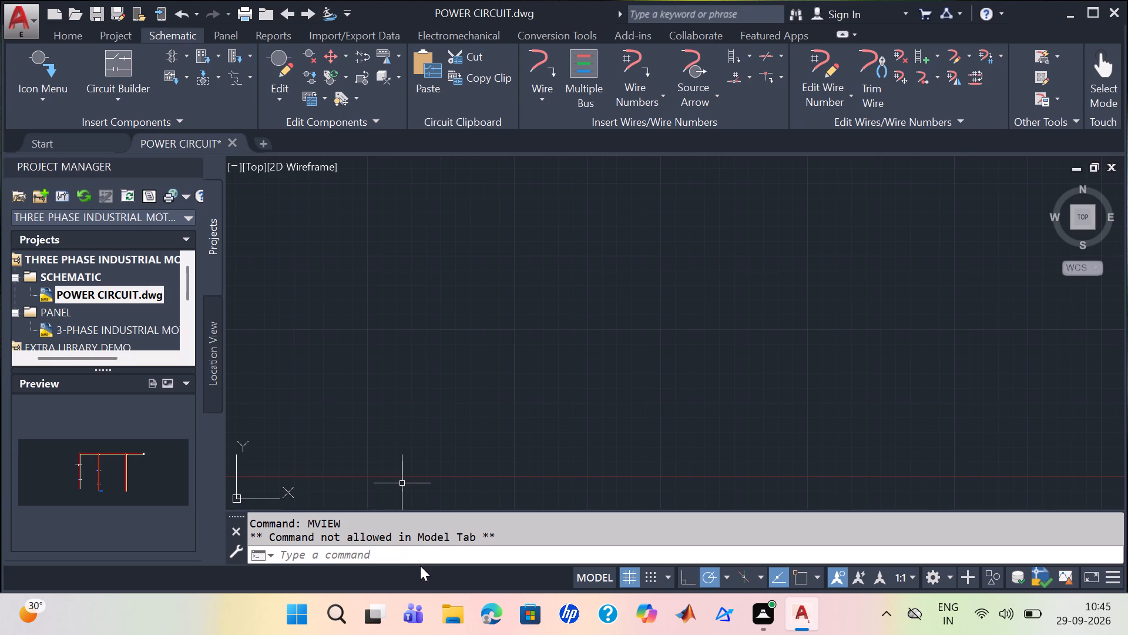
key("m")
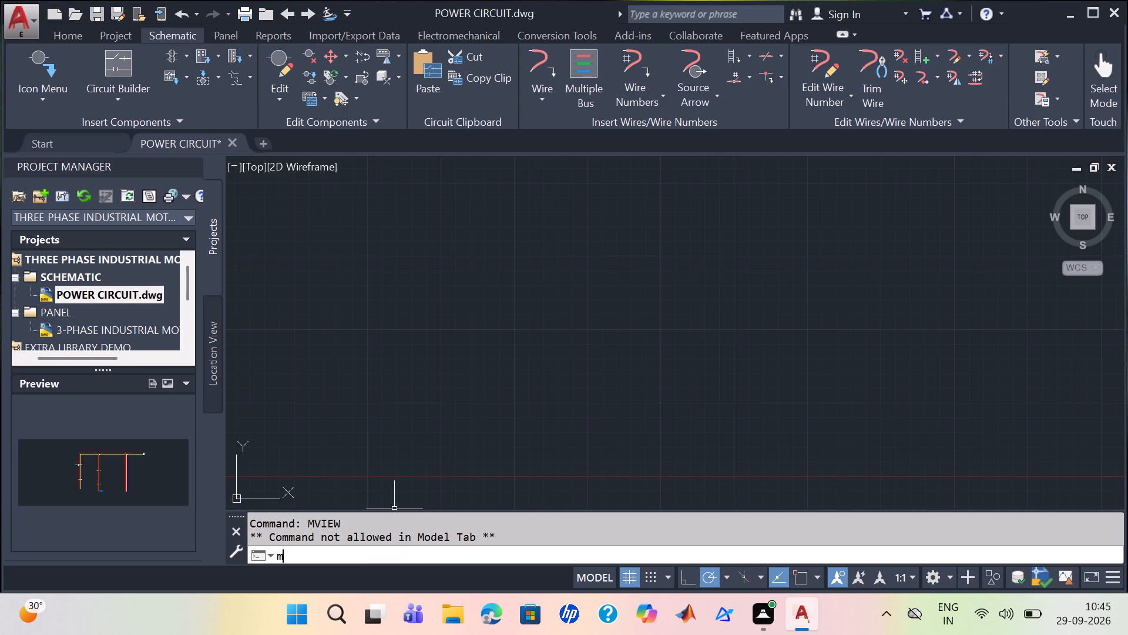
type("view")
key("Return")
Open the layer properties with the LAYER command, look at the layer list, and close it without changes.
type("layer")
key("Return")
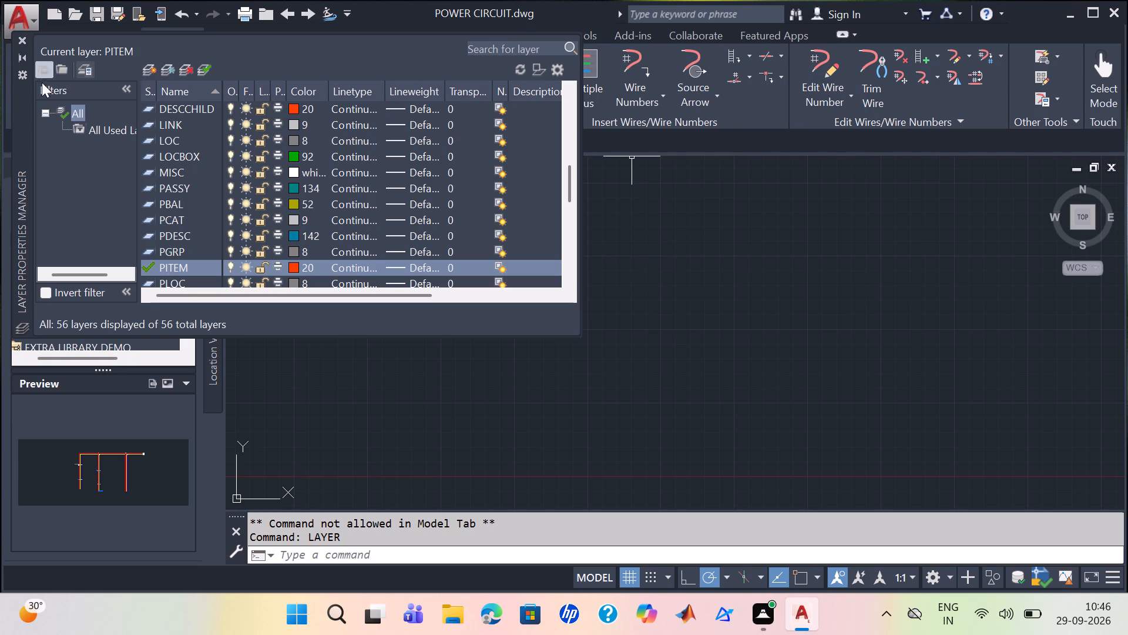
left_click(23, 35)
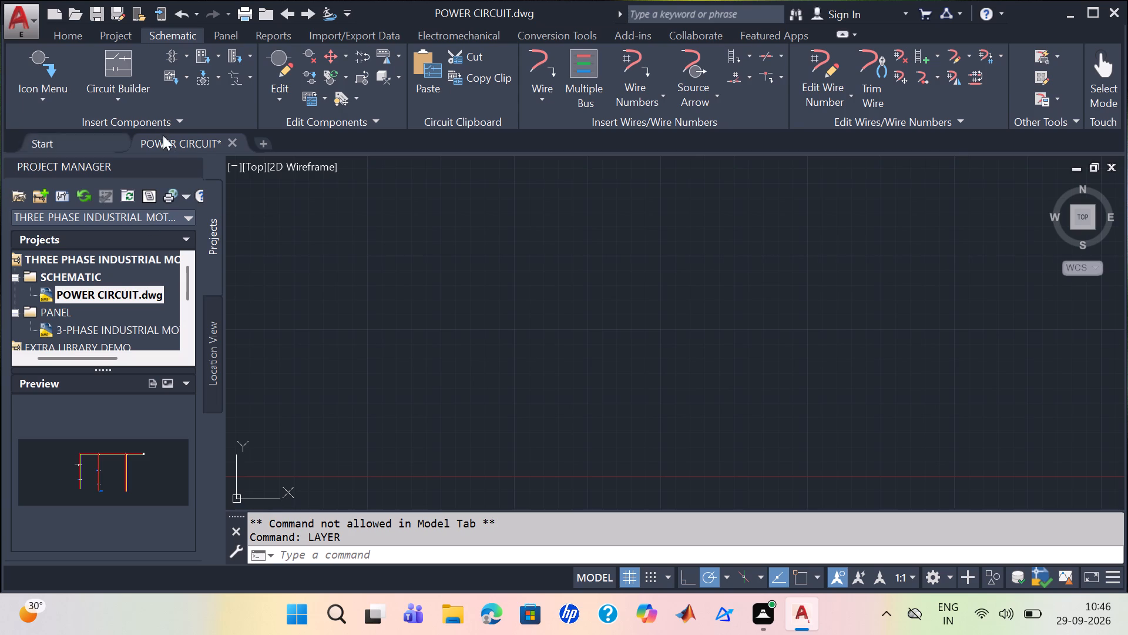
Browse the drawing templates on the Start page and create a new drawing from ACAD_ELECTRICAL.dwt.
left_click(101, 146)
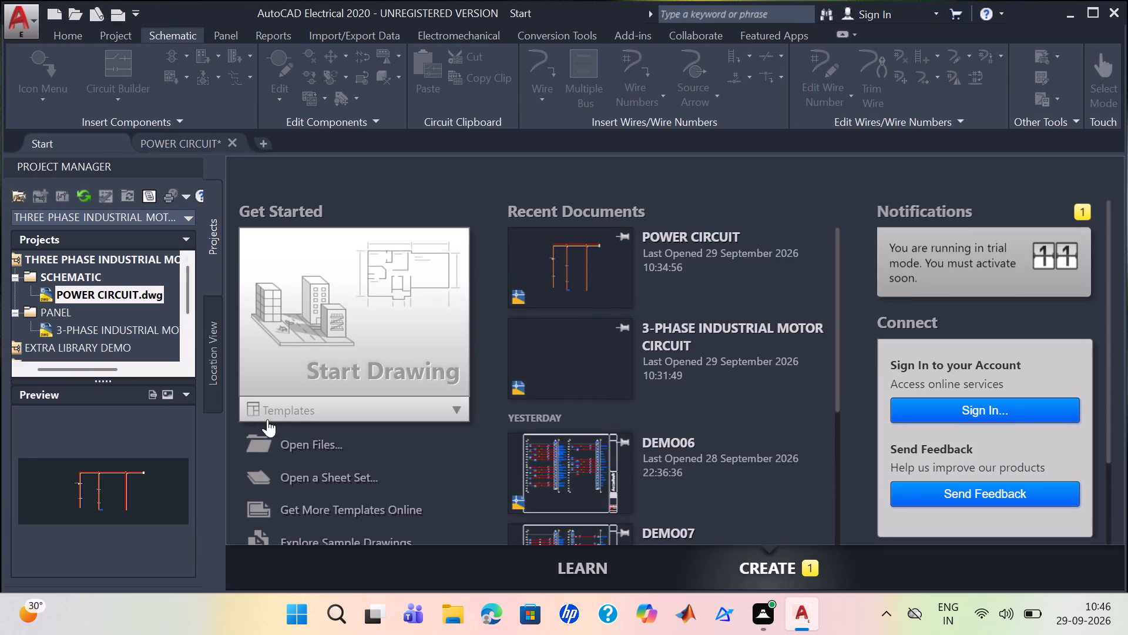
left_click(308, 413)
scroll(328, 439, "down", 1)
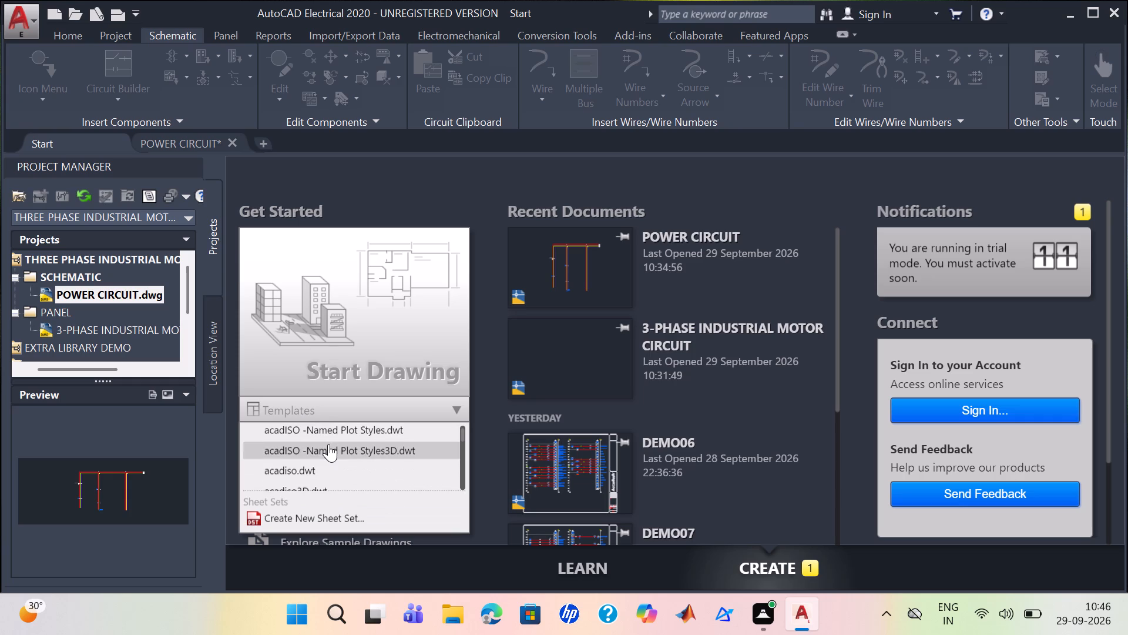
scroll(328, 444, "down", 1)
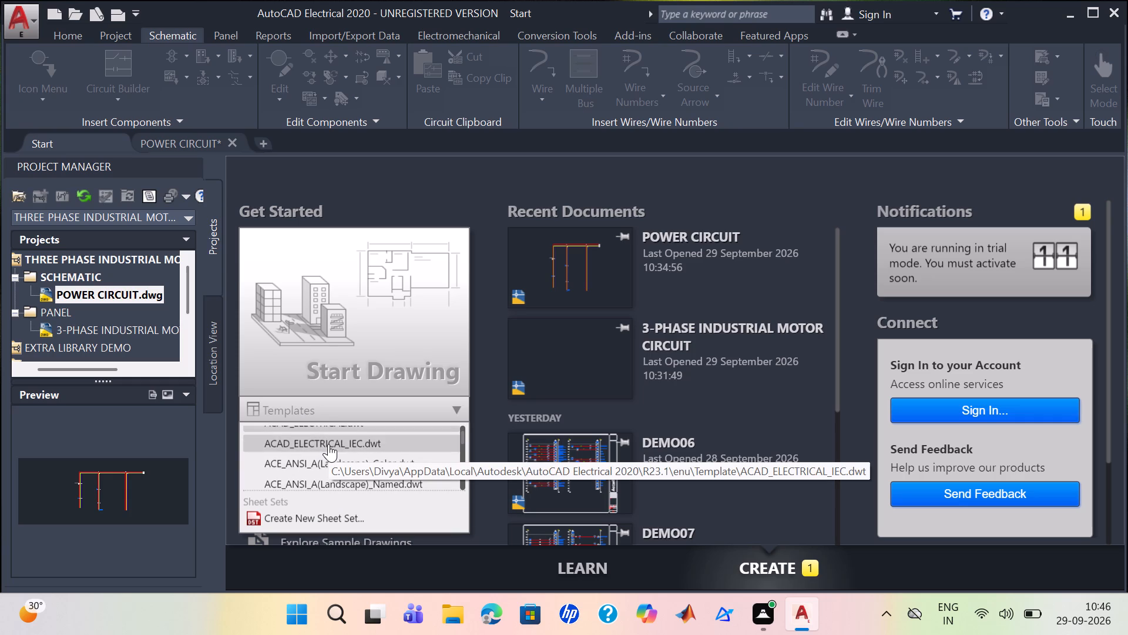
scroll(328, 444, "down", 4)
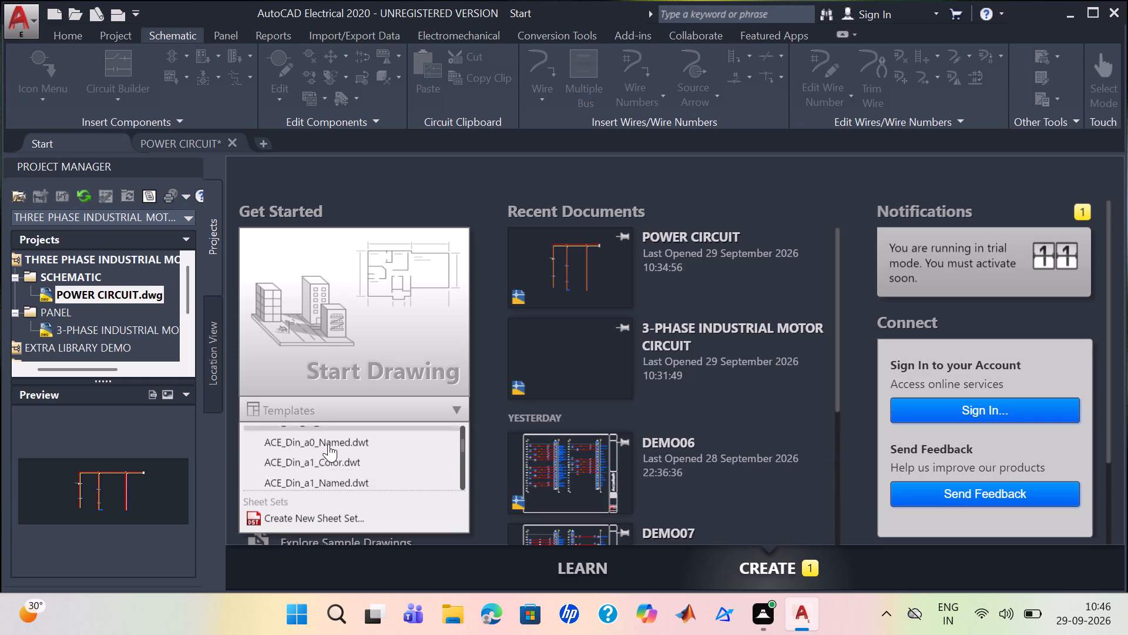
scroll(328, 444, "down", 3)
scroll(328, 442, "up", 9)
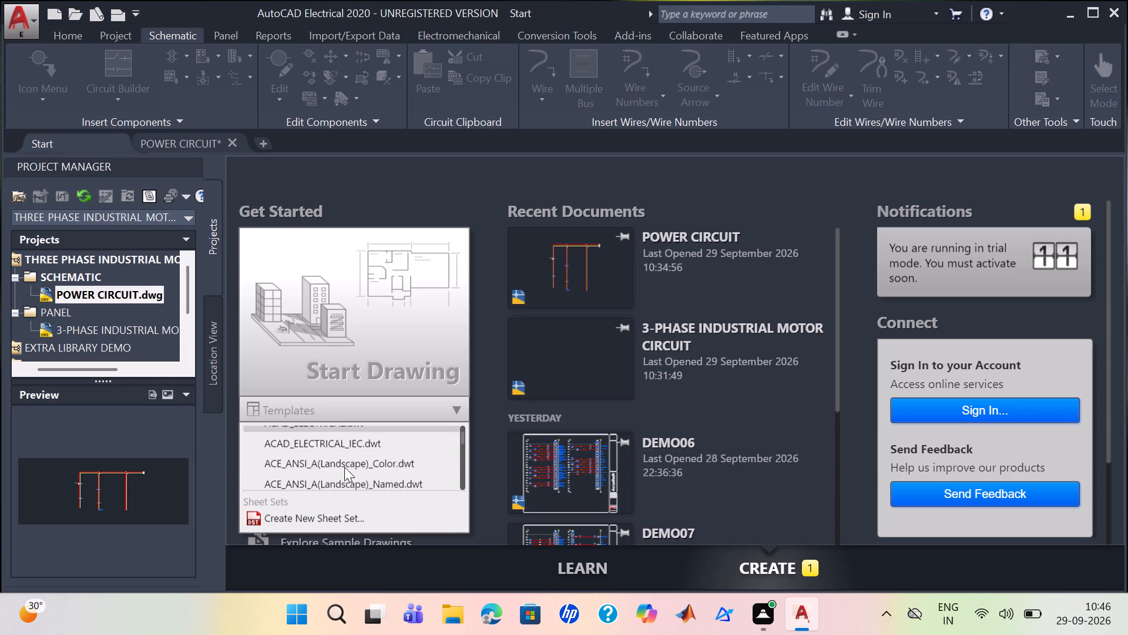
scroll(344, 467, "up", 1)
scroll(344, 469, "down", 1)
scroll(344, 460, "up", 1)
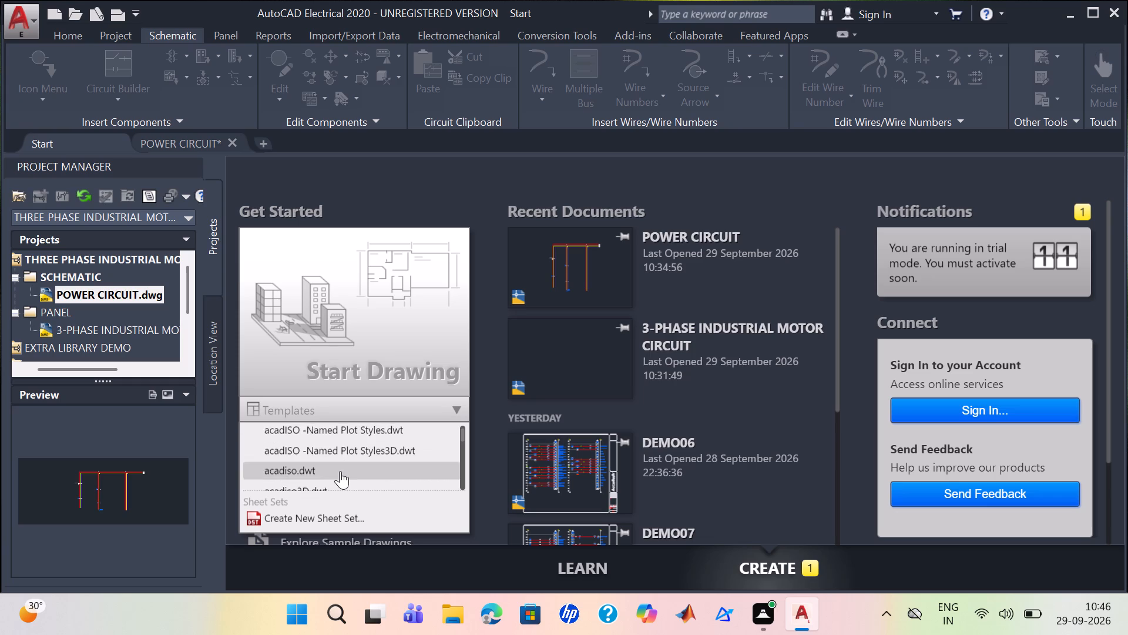
scroll(340, 471, "down", 1)
left_click(345, 426)
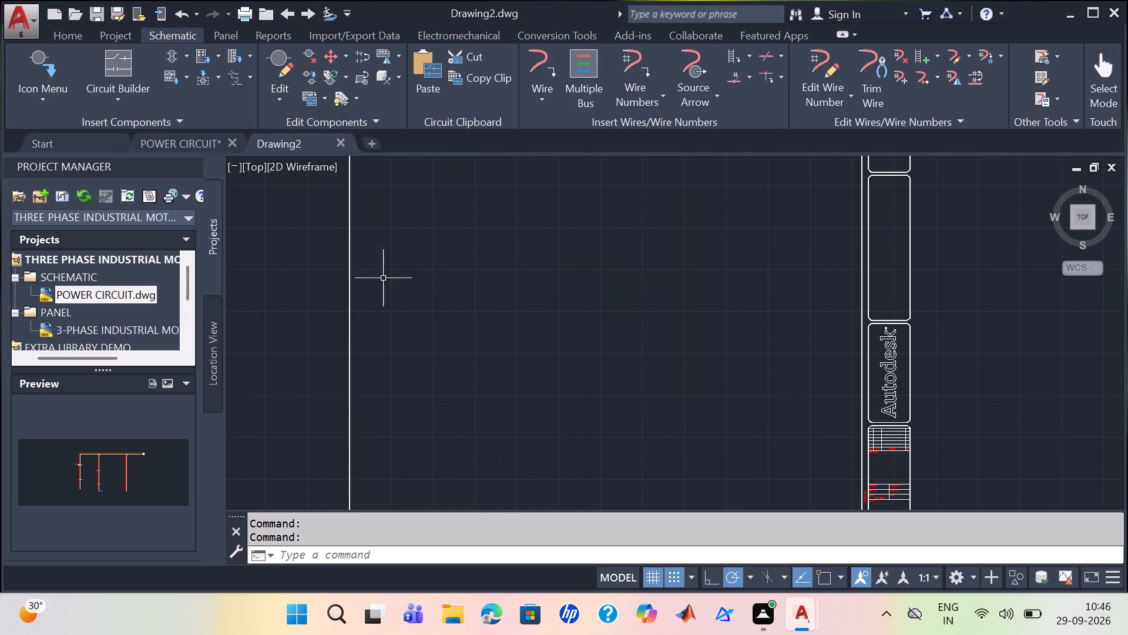
Run the LOGFILEON command in the new drawing.
left_click(428, 560)
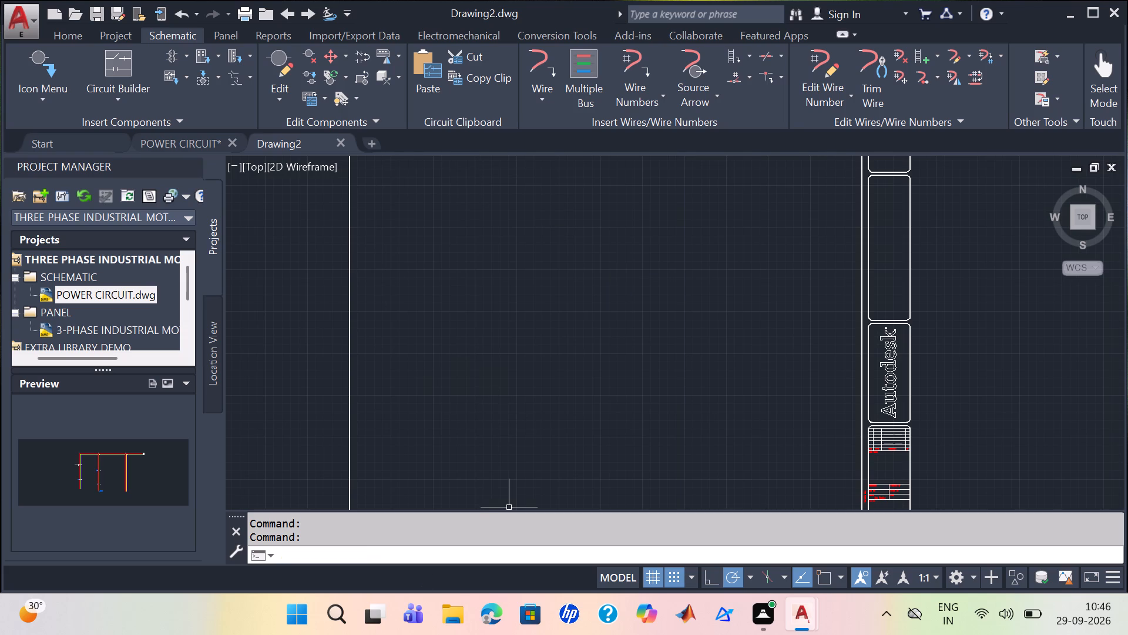
type("lo")
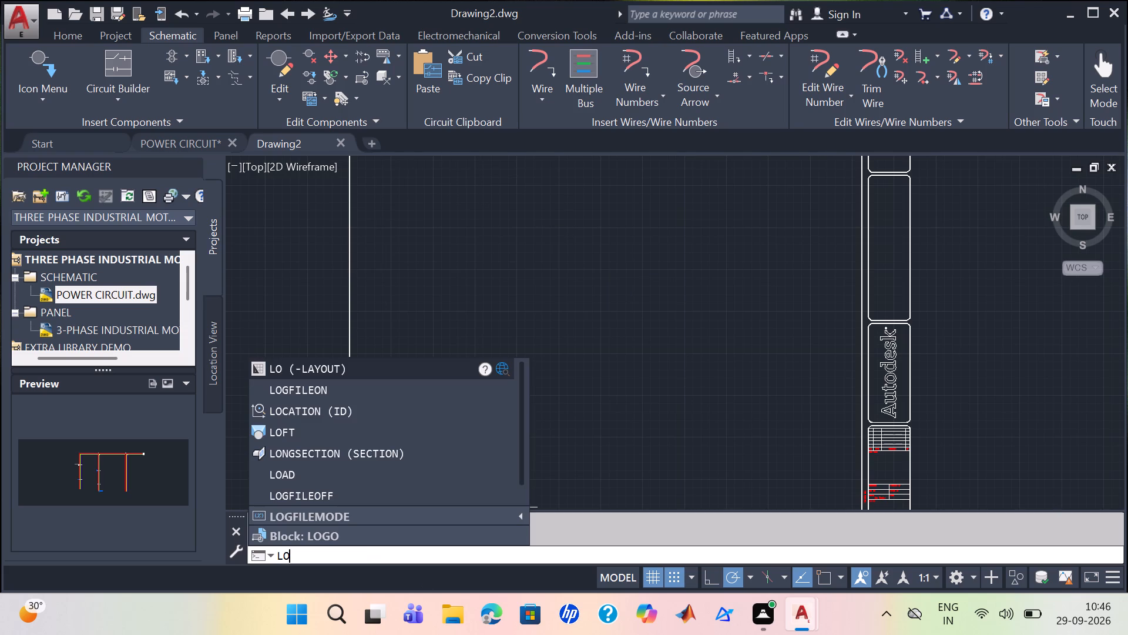
key("g")
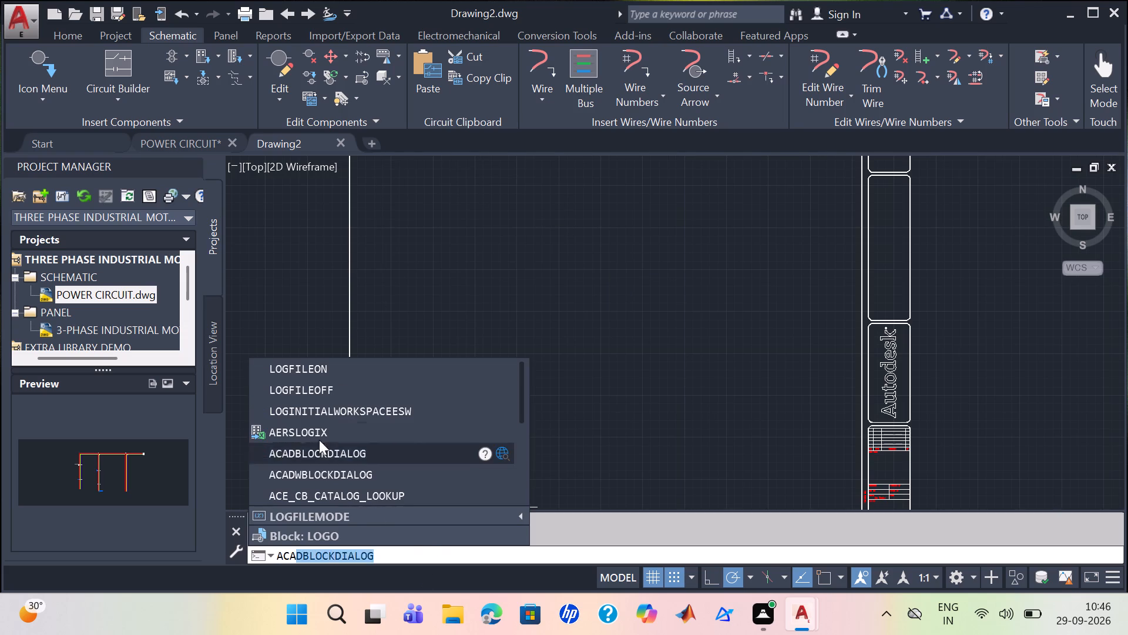
left_click(380, 370)
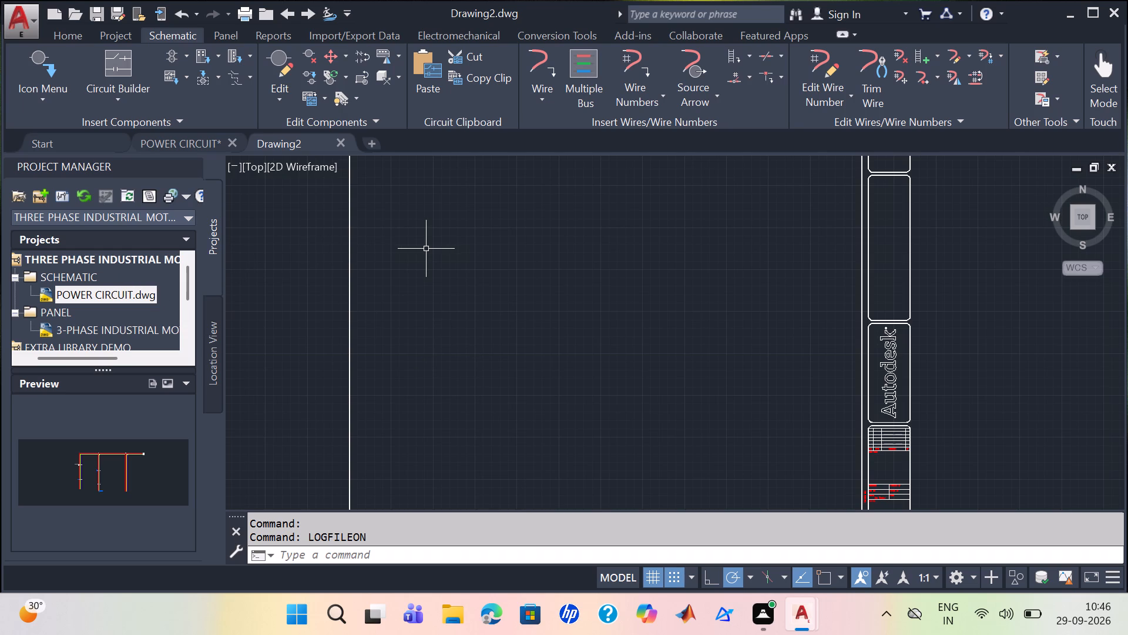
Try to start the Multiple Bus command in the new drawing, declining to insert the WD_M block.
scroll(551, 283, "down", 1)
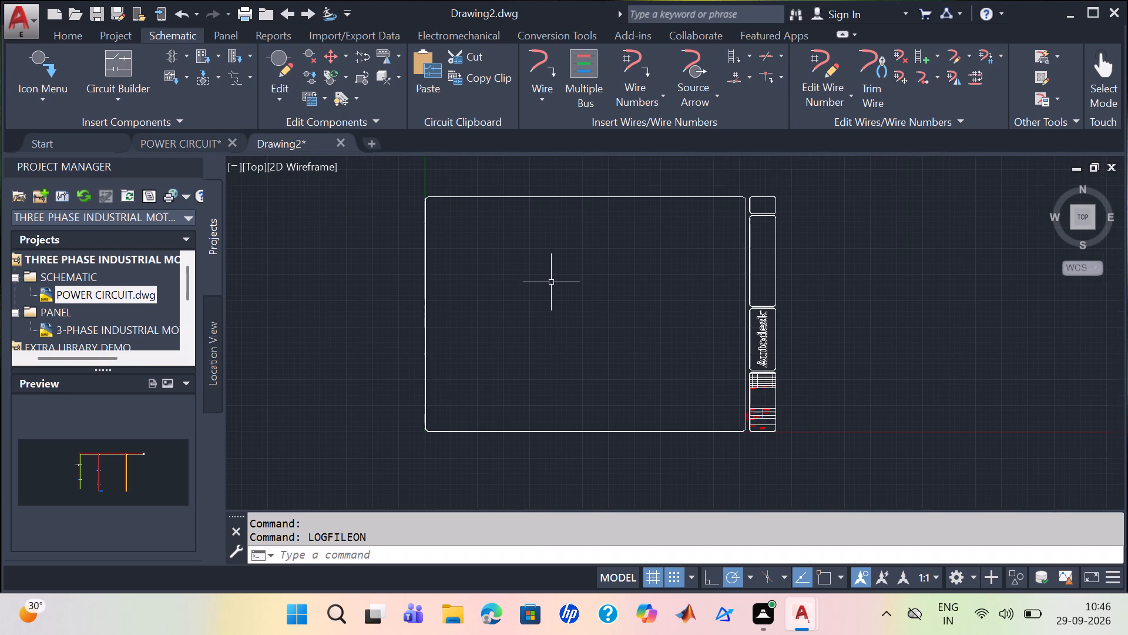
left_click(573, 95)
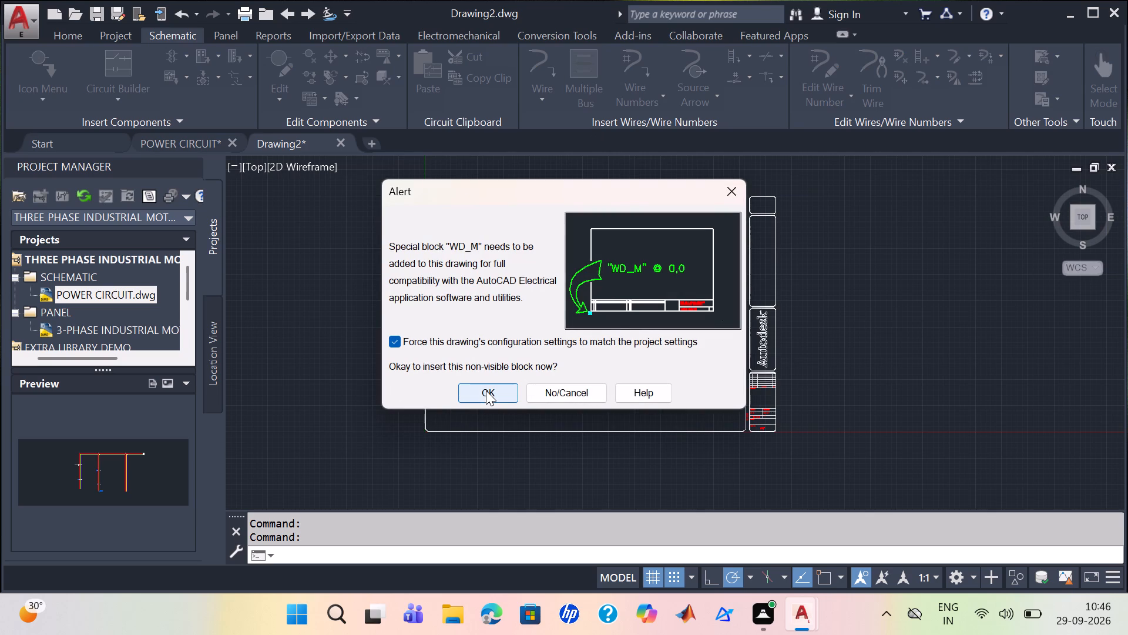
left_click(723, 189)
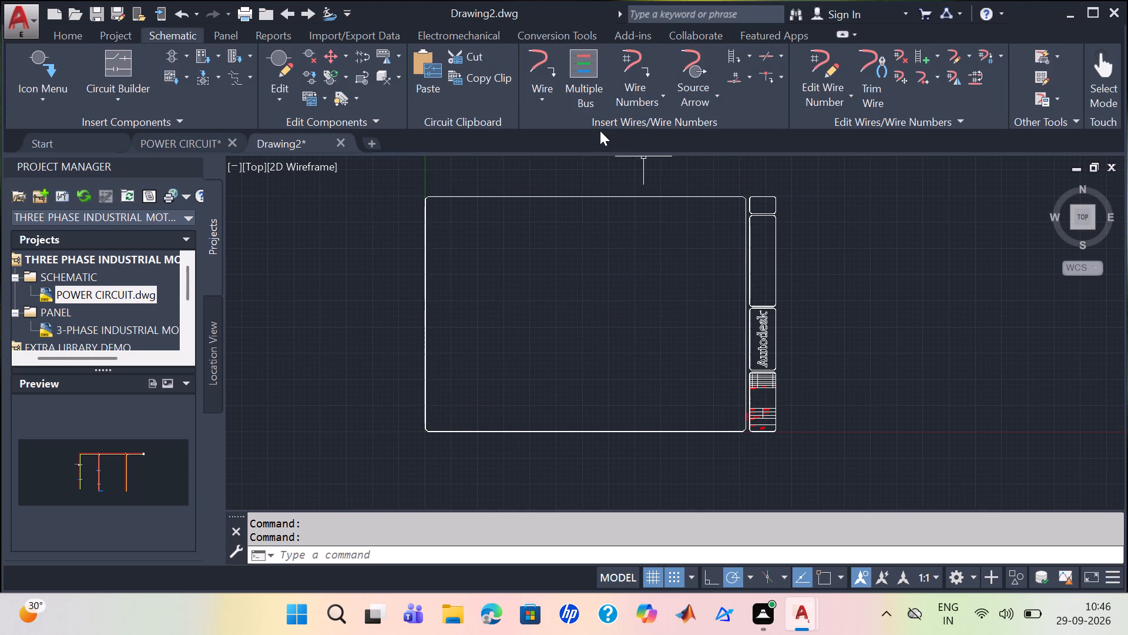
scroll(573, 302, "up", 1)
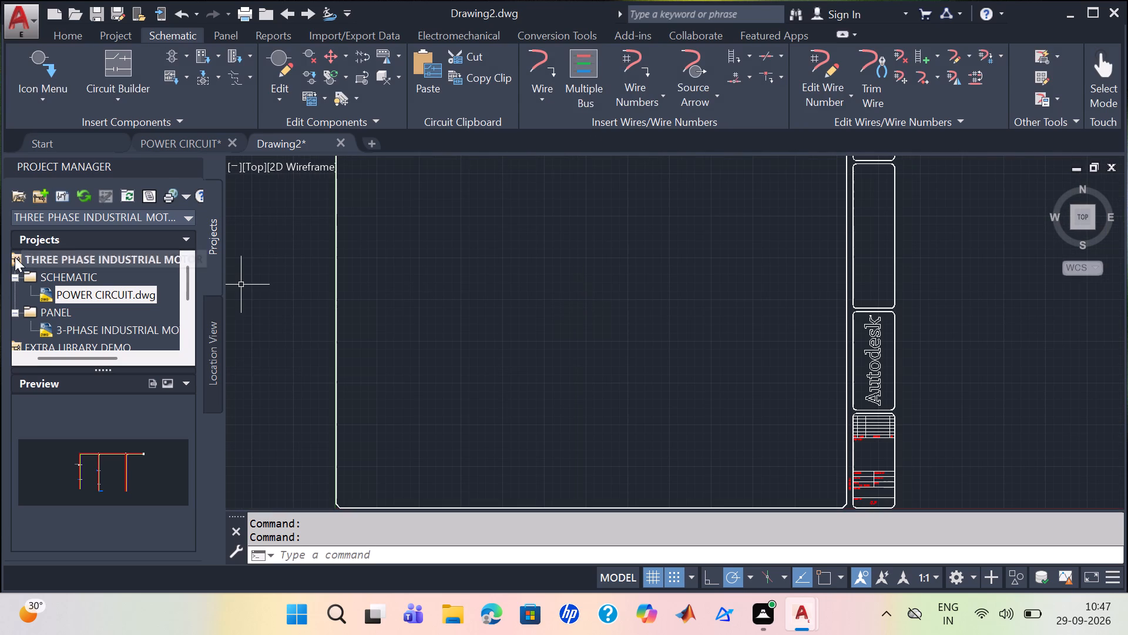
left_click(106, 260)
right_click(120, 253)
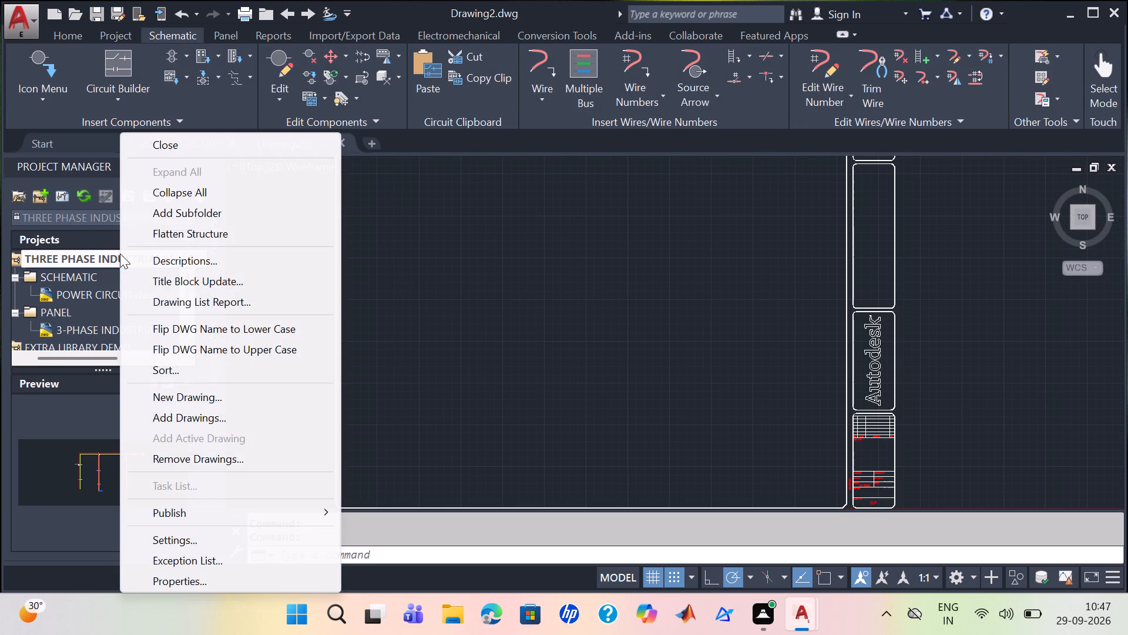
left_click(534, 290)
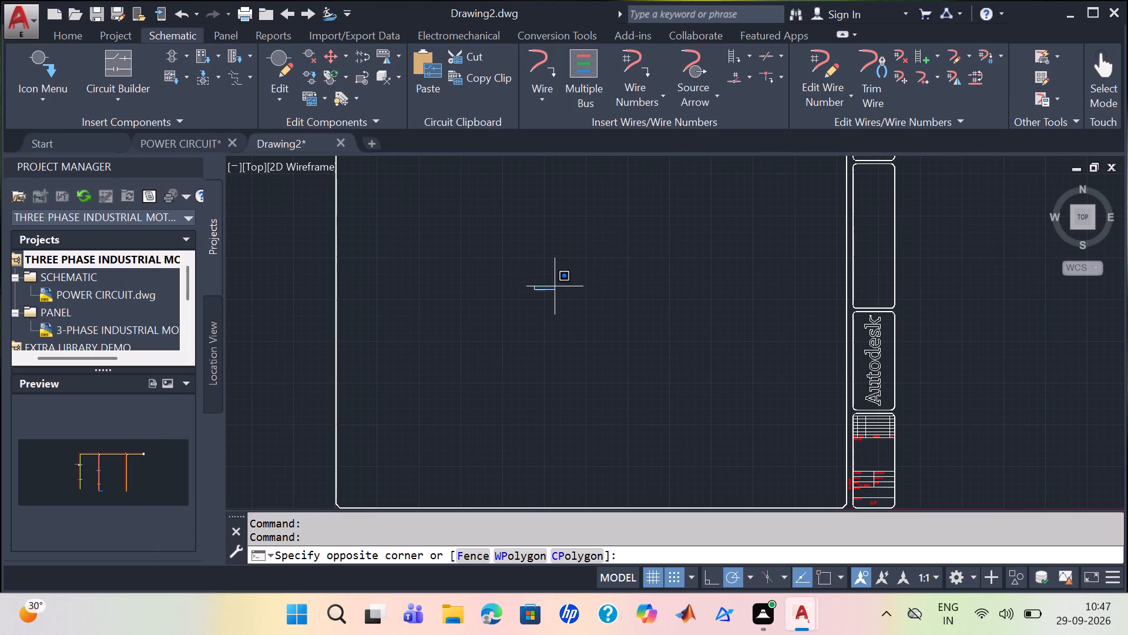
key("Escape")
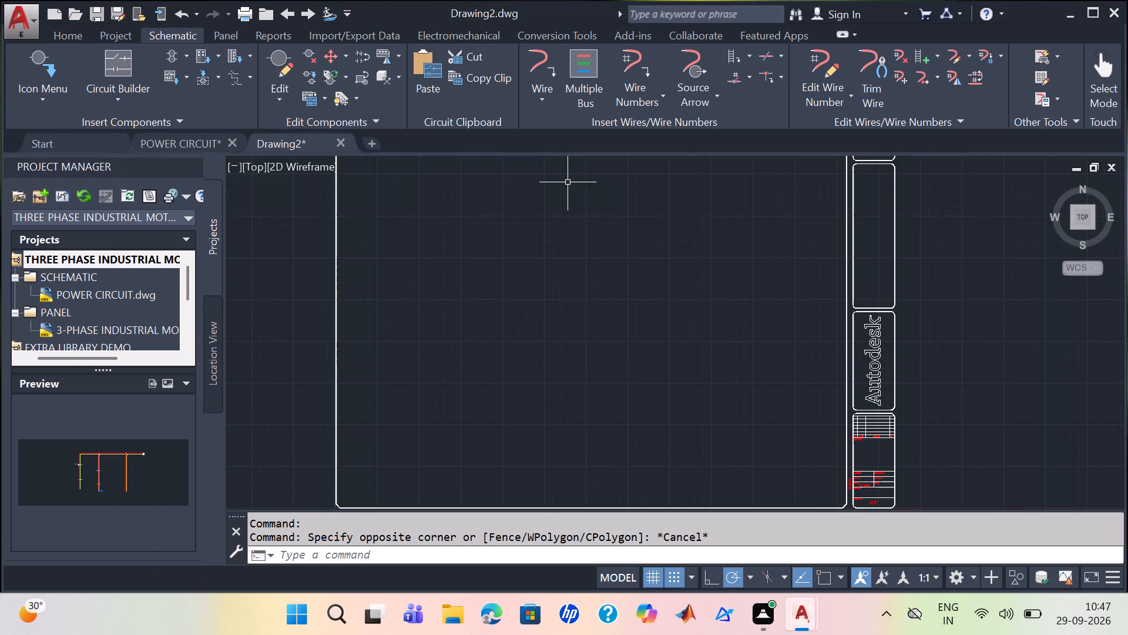
Start Multiple Bus, accept inserting the WD_M block, and configure three wires with horizontal and vertical spacing 1, starting in empty space, going horizontal.
left_click(575, 102)
left_click(506, 400)
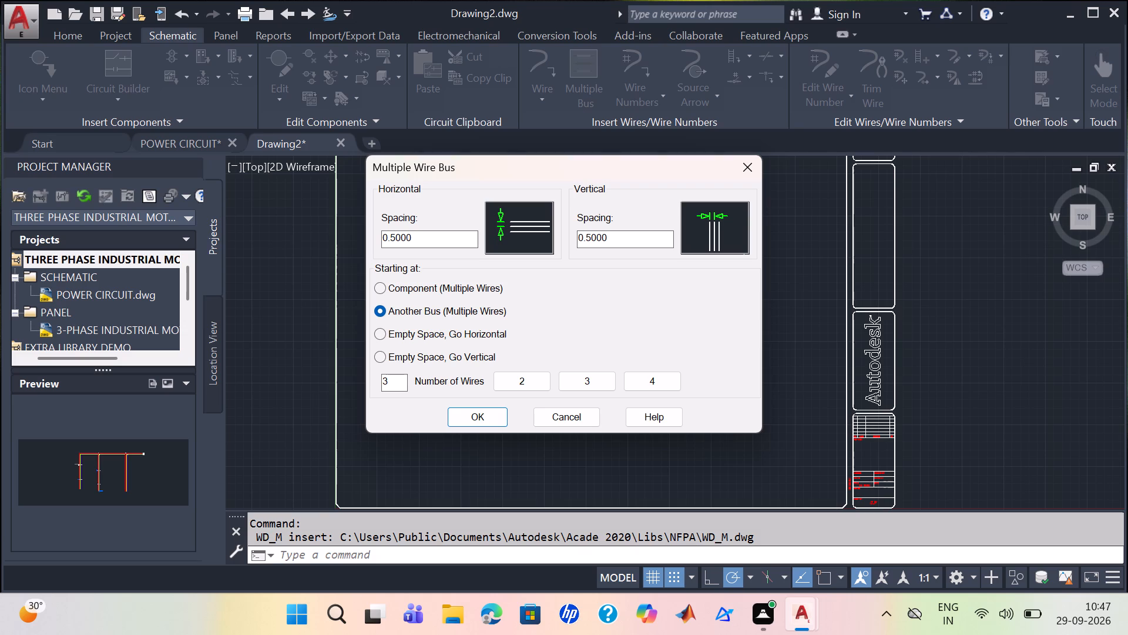
left_click(443, 242)
left_click_drag(443, 242, 282, 215)
key("1")
left_click(615, 235)
left_click_drag(607, 238, 570, 240)
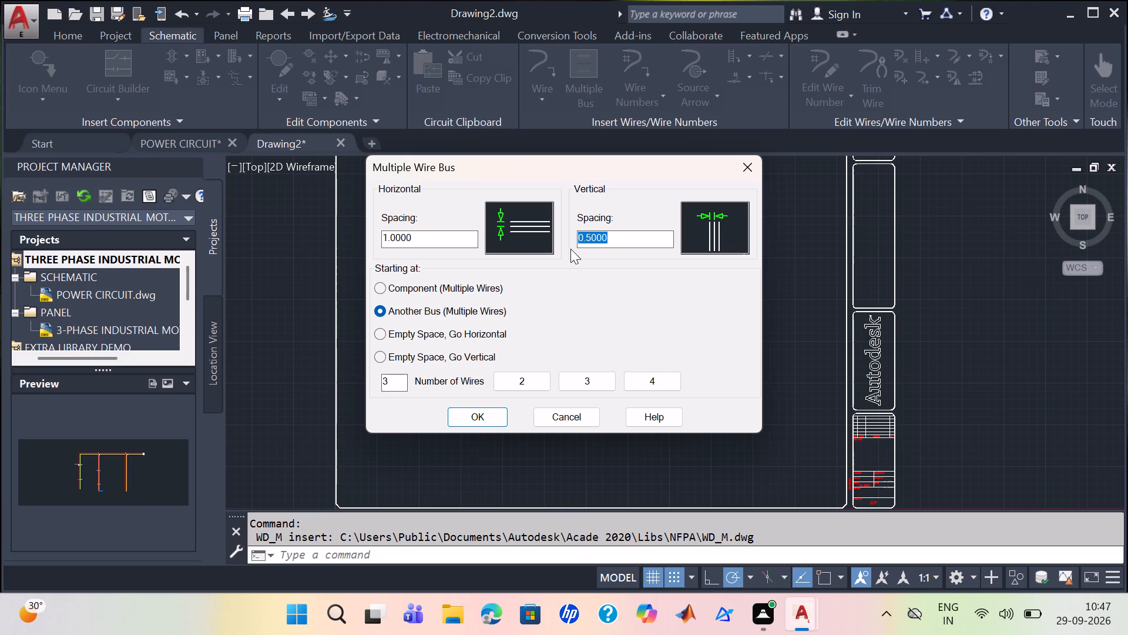
key("1")
left_click(382, 332)
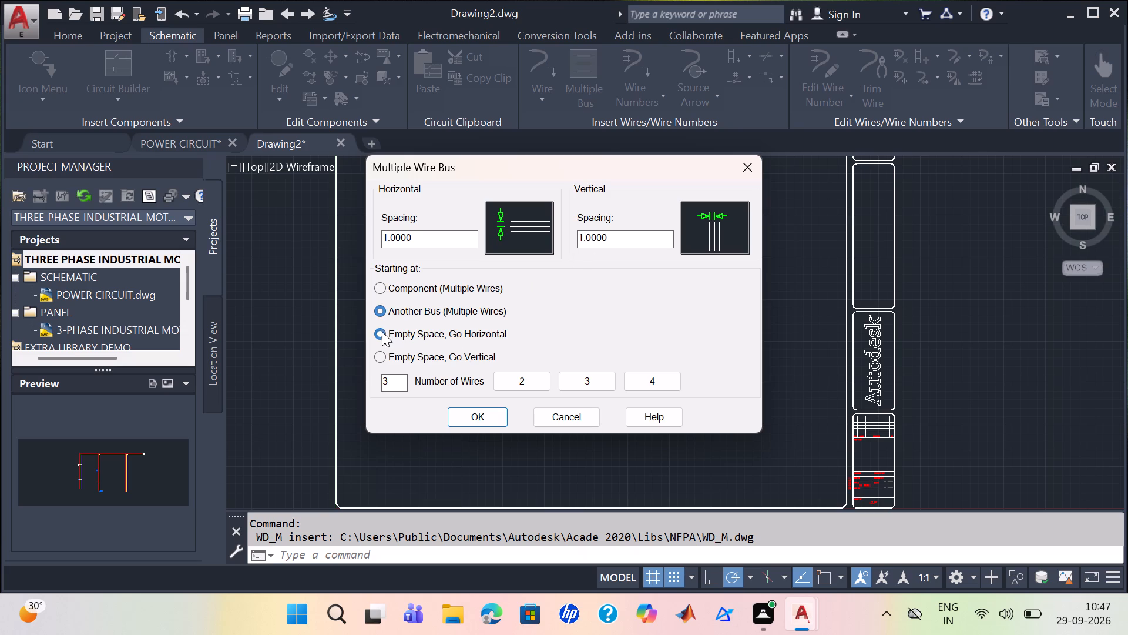
left_click(476, 410)
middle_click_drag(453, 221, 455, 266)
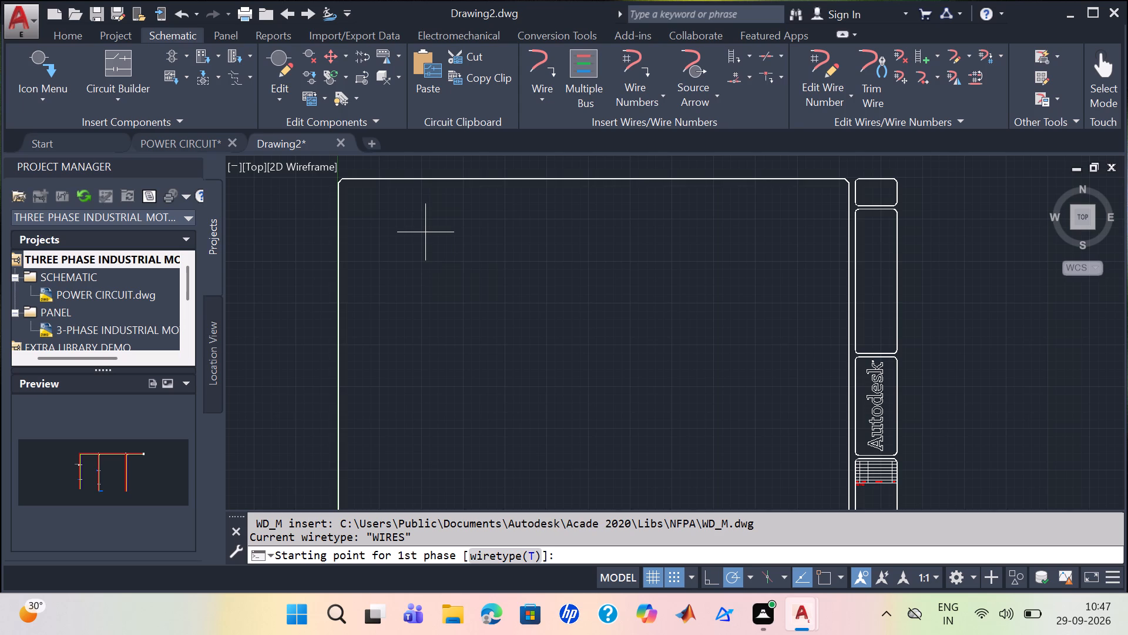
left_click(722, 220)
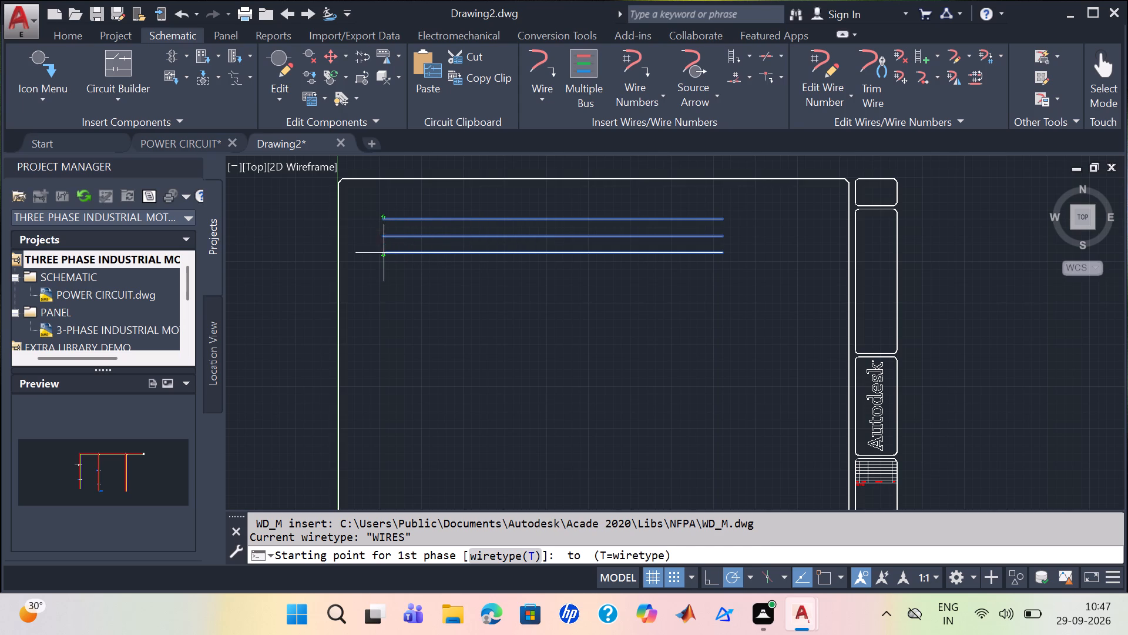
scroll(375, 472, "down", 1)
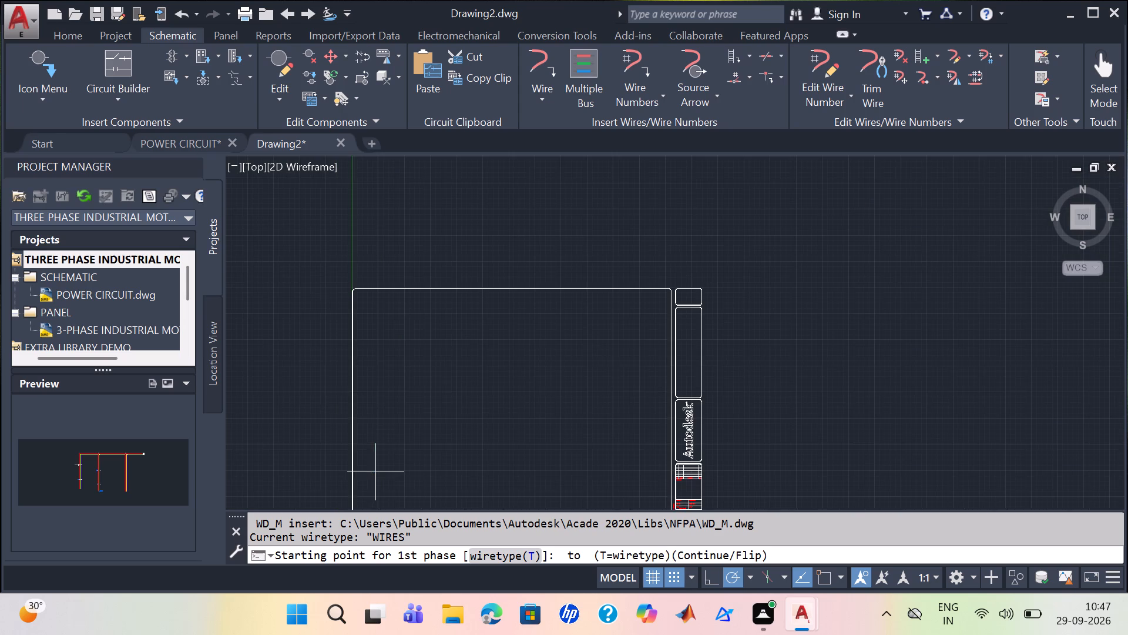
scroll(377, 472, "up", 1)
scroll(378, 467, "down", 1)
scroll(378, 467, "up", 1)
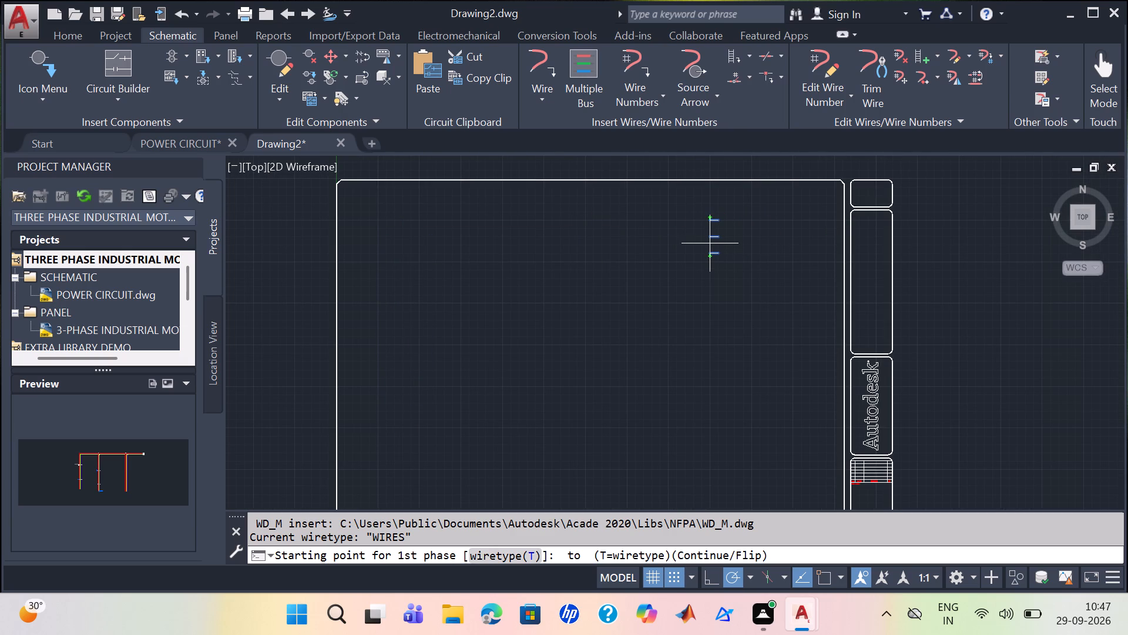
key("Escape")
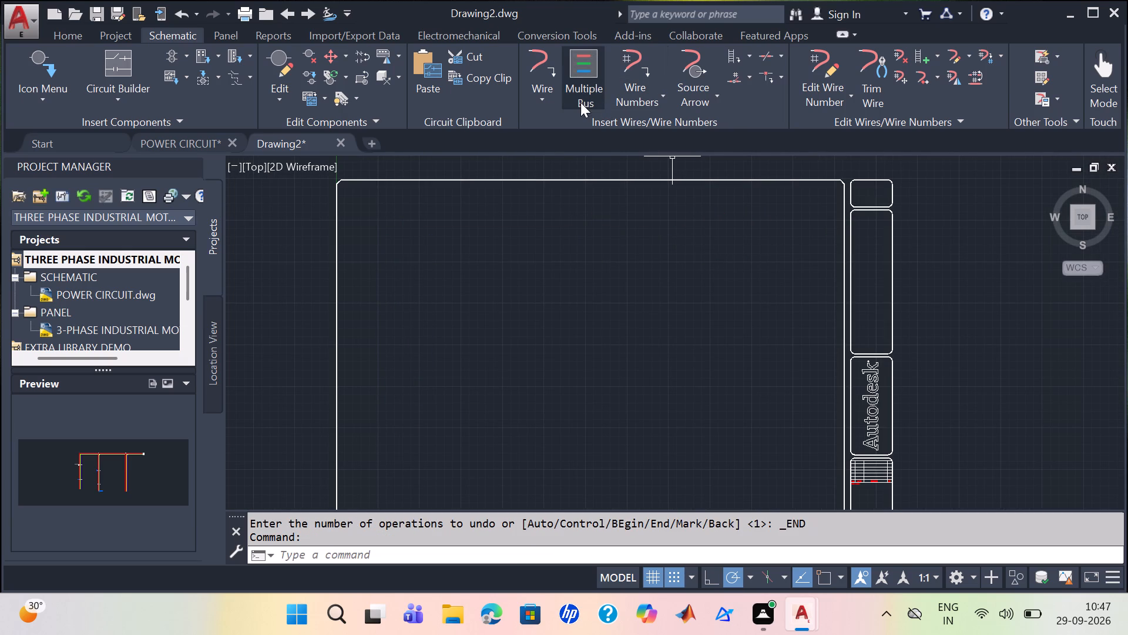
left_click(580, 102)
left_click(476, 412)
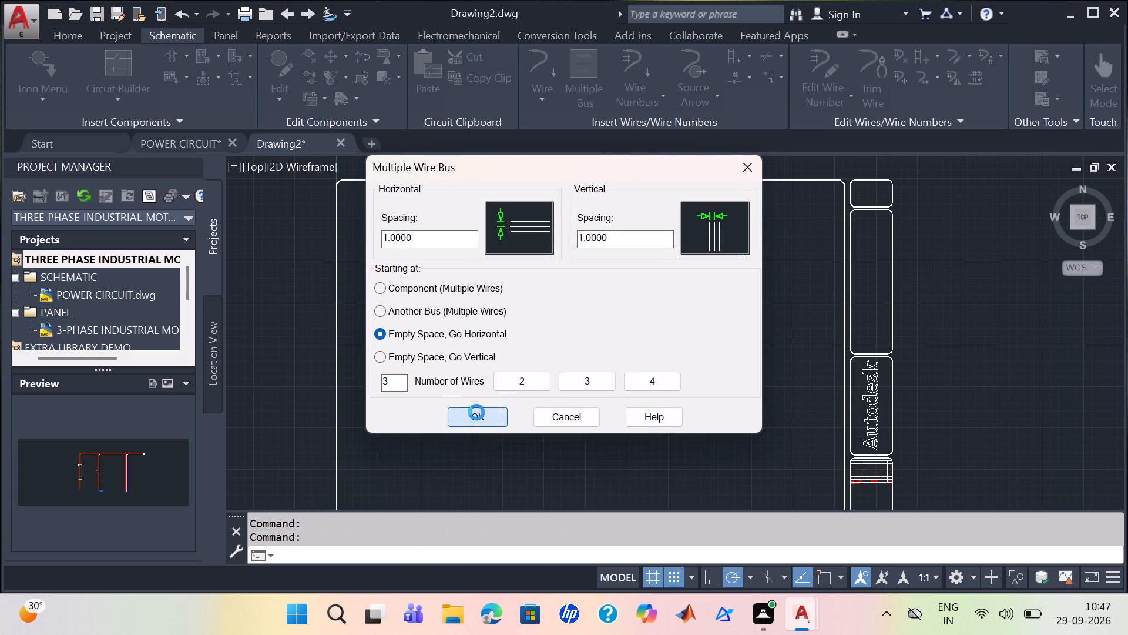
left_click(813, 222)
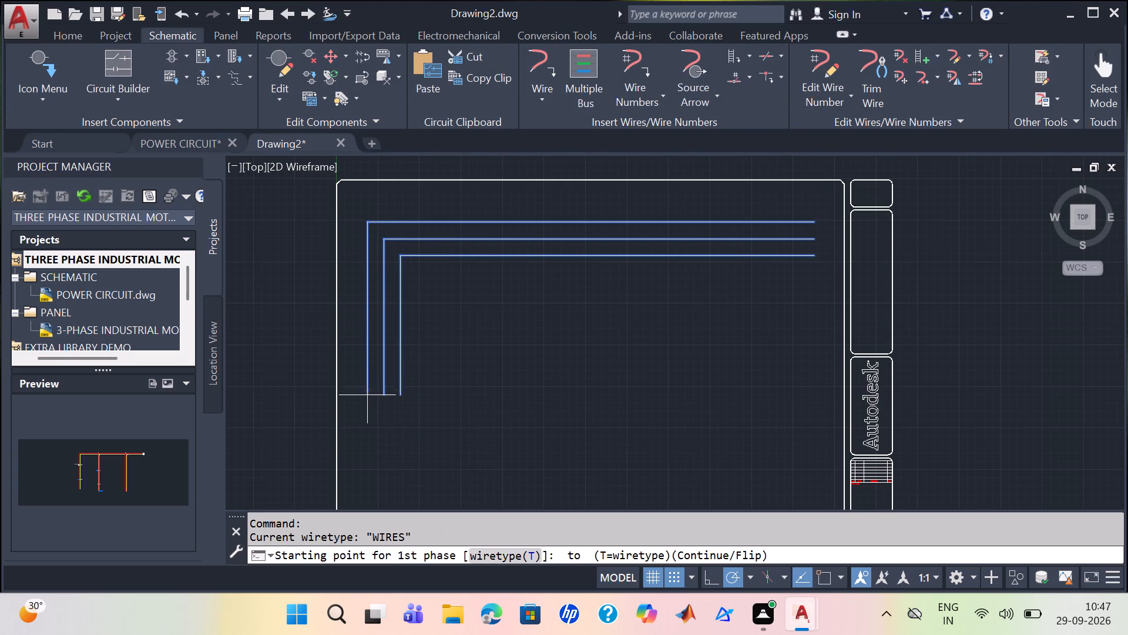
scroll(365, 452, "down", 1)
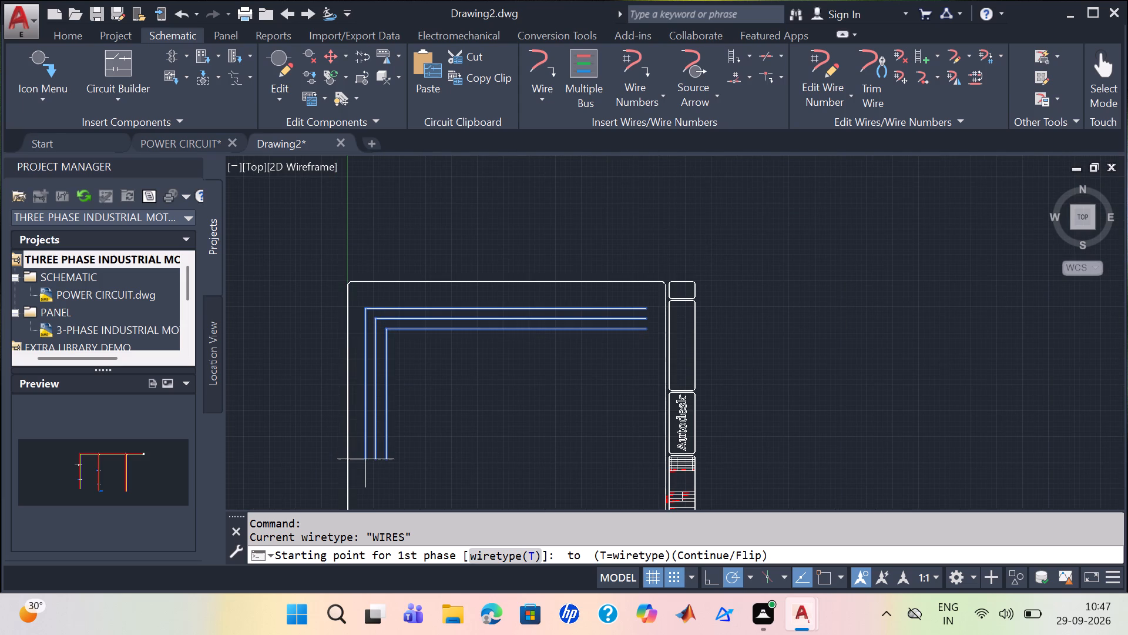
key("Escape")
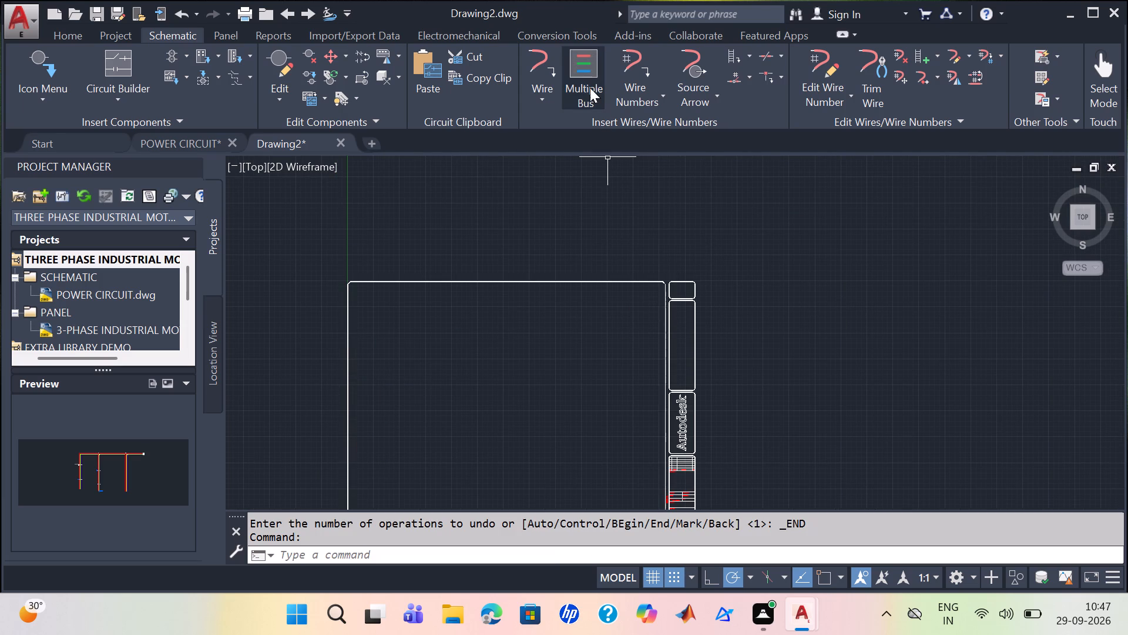
Draw a three-wire bus from near the frame's upper-right corner across to its left side, turning down to the lower part of the frame.
left_click(585, 79)
left_click(489, 412)
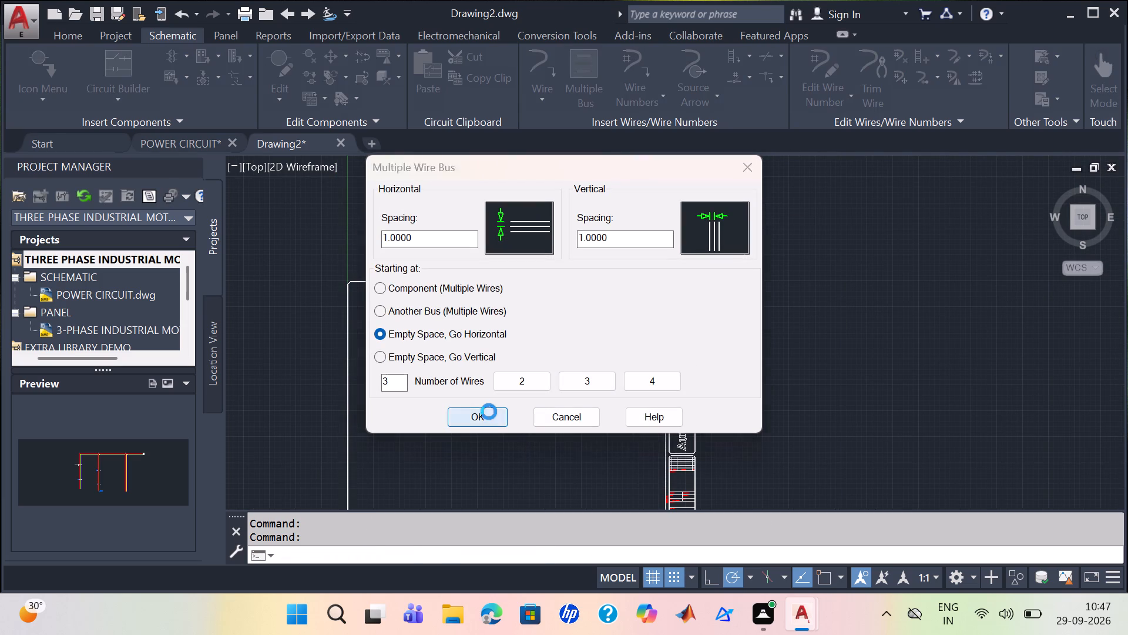
middle_click_drag(627, 391, 649, 312)
scroll(653, 237, "up", 2)
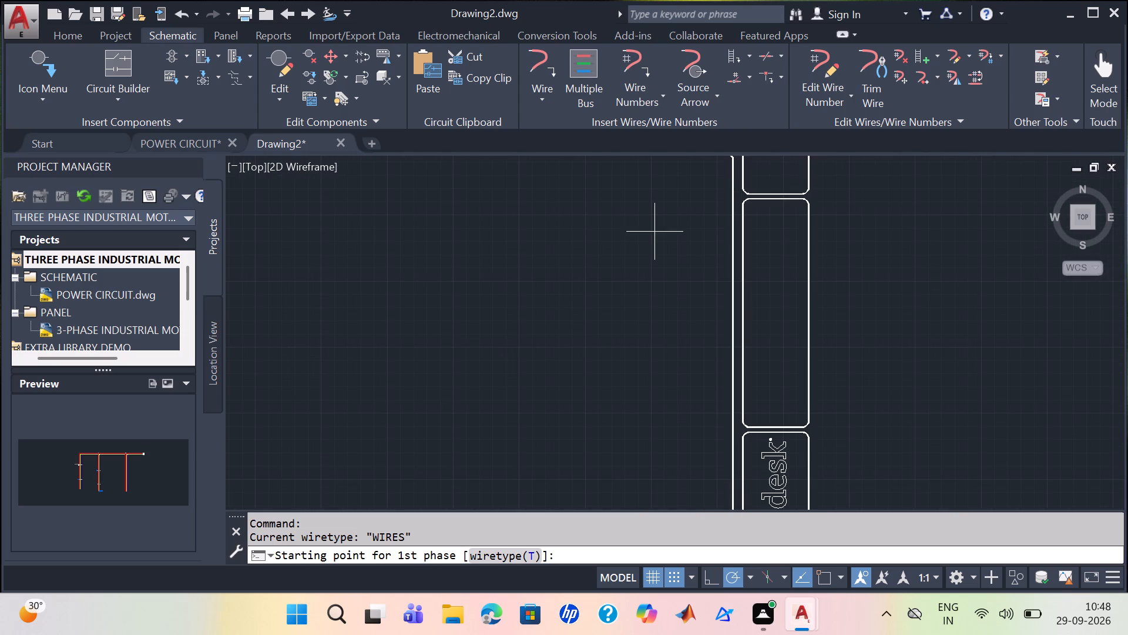
scroll(653, 227, "up", 1)
middle_click_drag(633, 212, 644, 295)
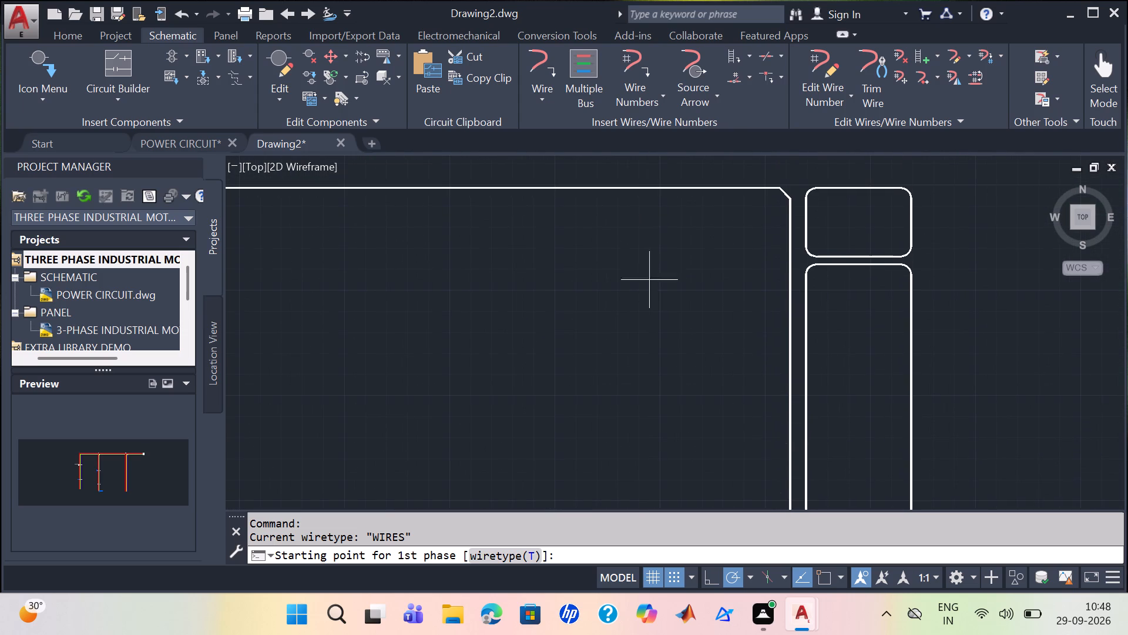
left_click(658, 273)
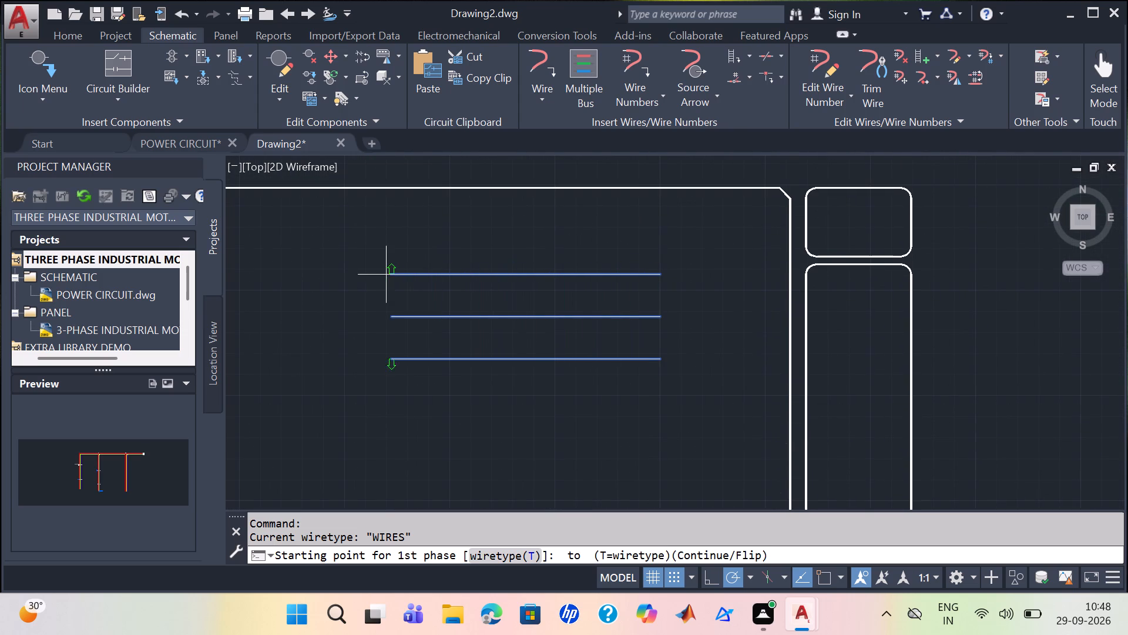
scroll(341, 285, "down", 1)
scroll(265, 305, "down", 2)
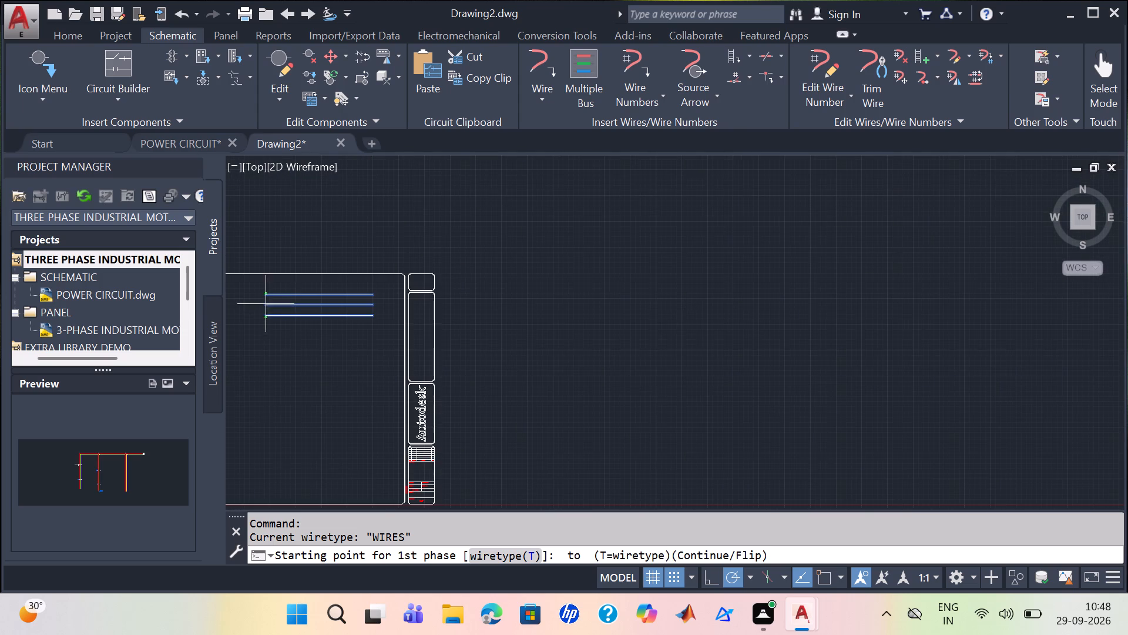
middle_click_drag(256, 309, 696, 260)
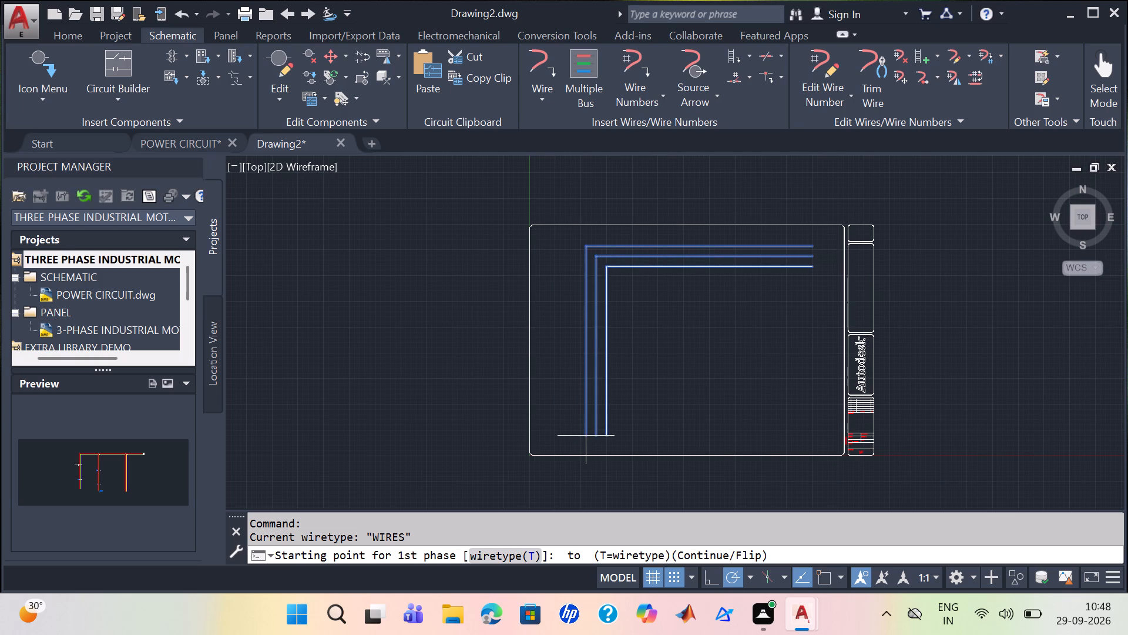
left_click(565, 396)
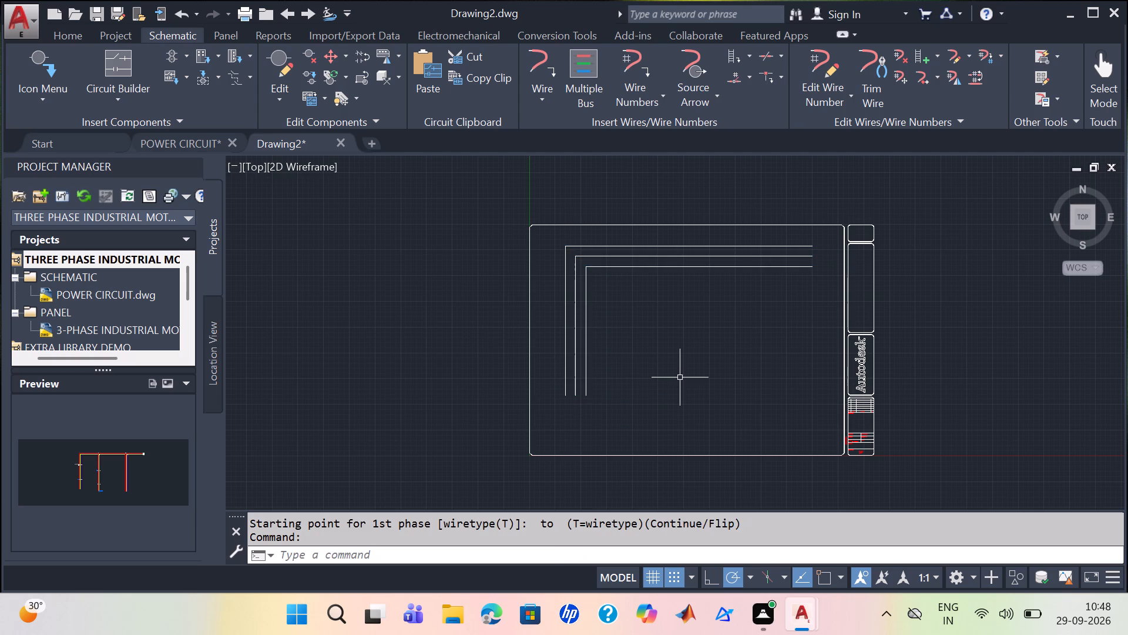
Branch a three-wire vertical bus off the existing horizontal bus with Another Bus (Multiple Wires), starting at the top wire and running downward.
scroll(693, 326, "up", 2)
scroll(692, 309, "down", 2)
scroll(692, 309, "up", 2)
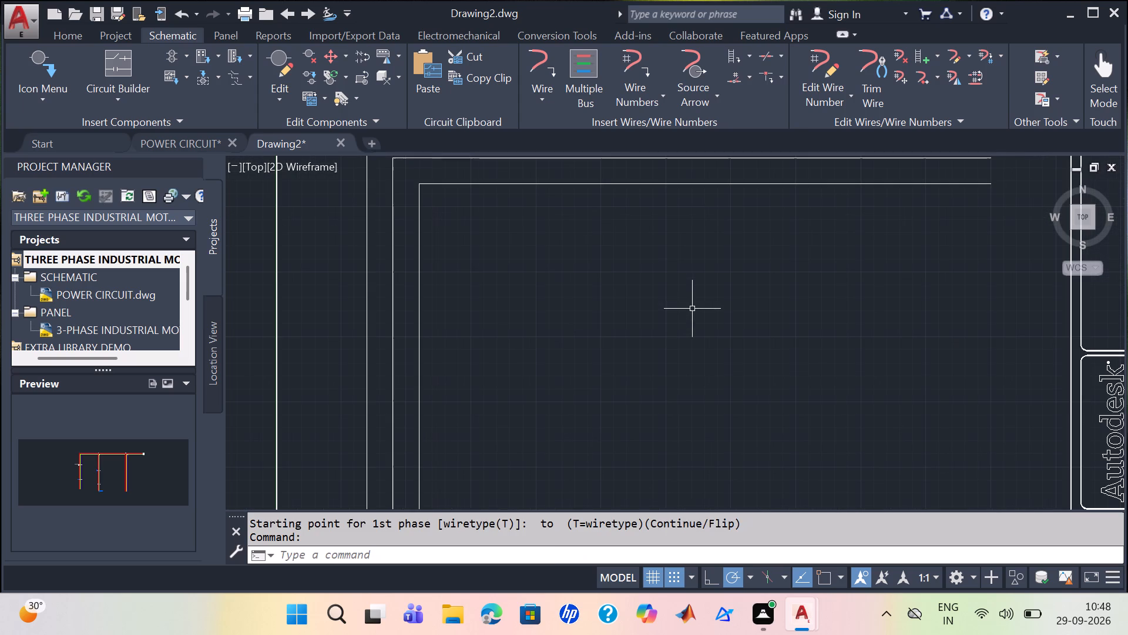
scroll(692, 309, "down", 1)
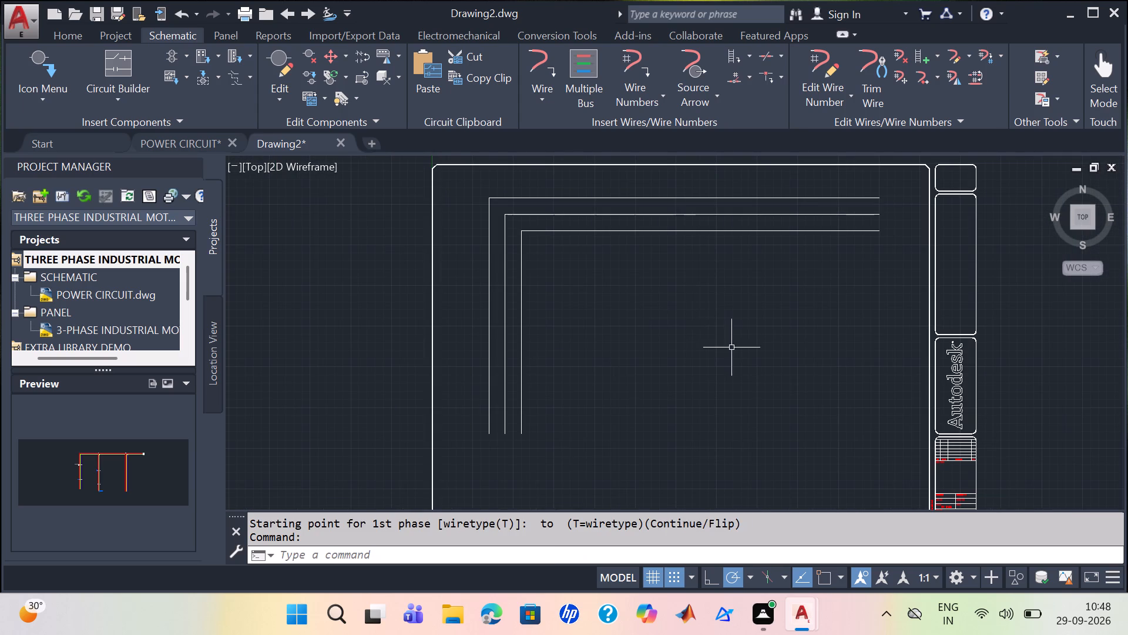
left_click(589, 96)
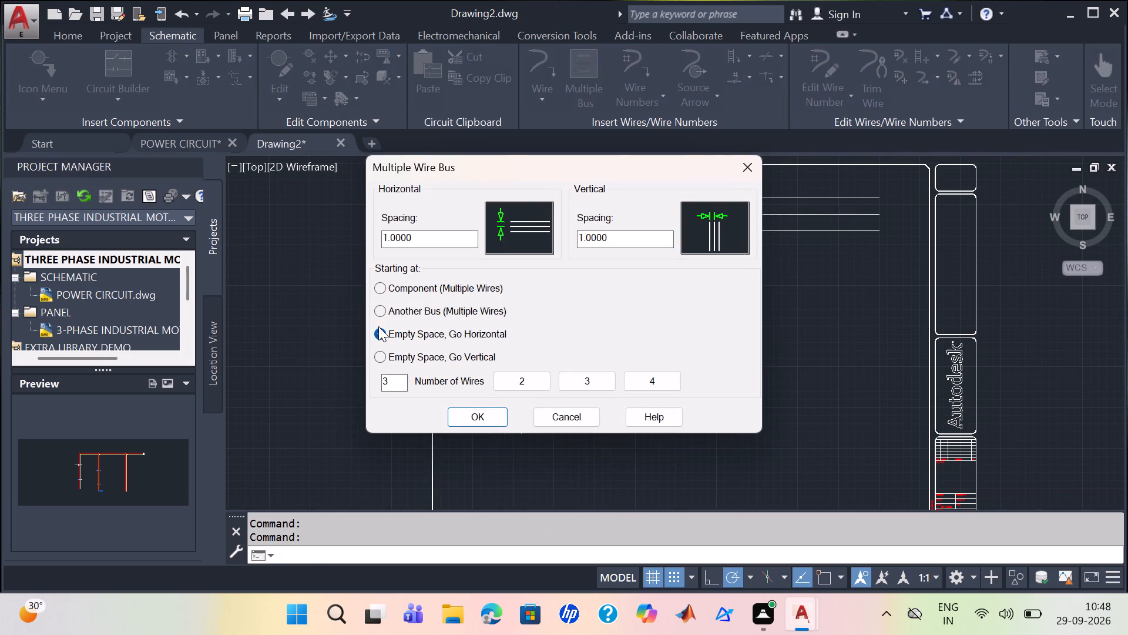
left_click(380, 310)
left_click(467, 415)
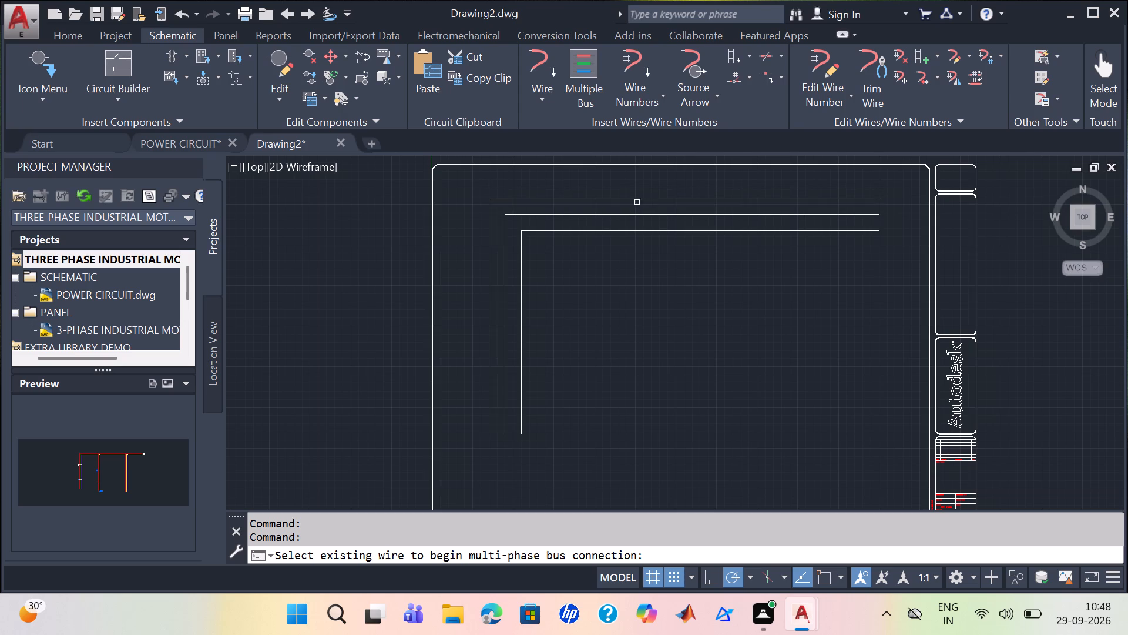
left_click(607, 198)
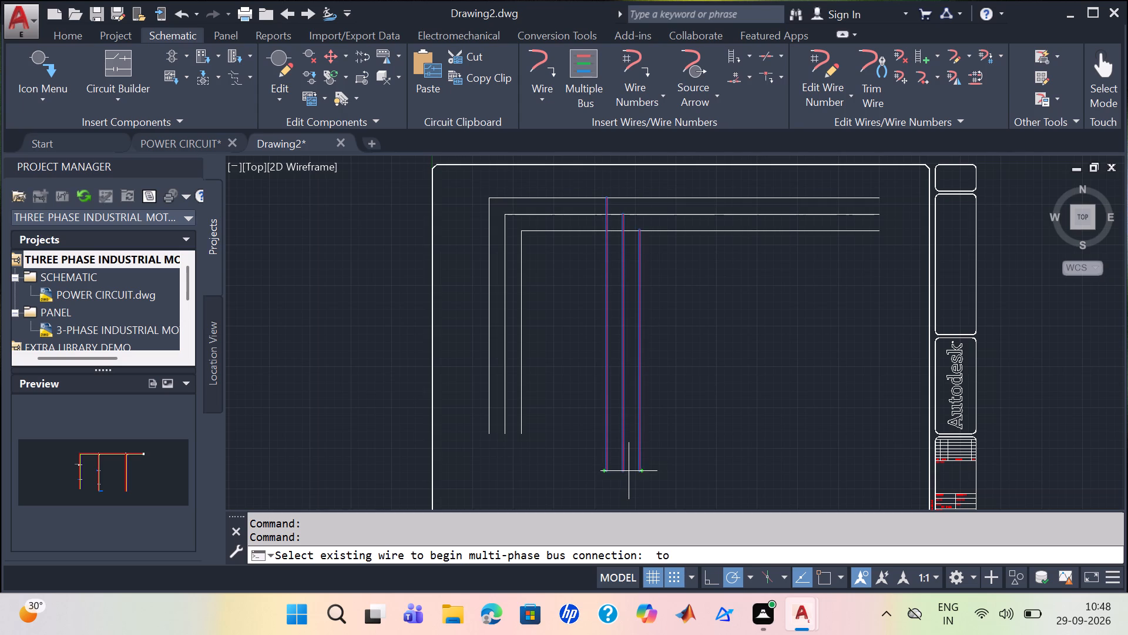
left_click(629, 472)
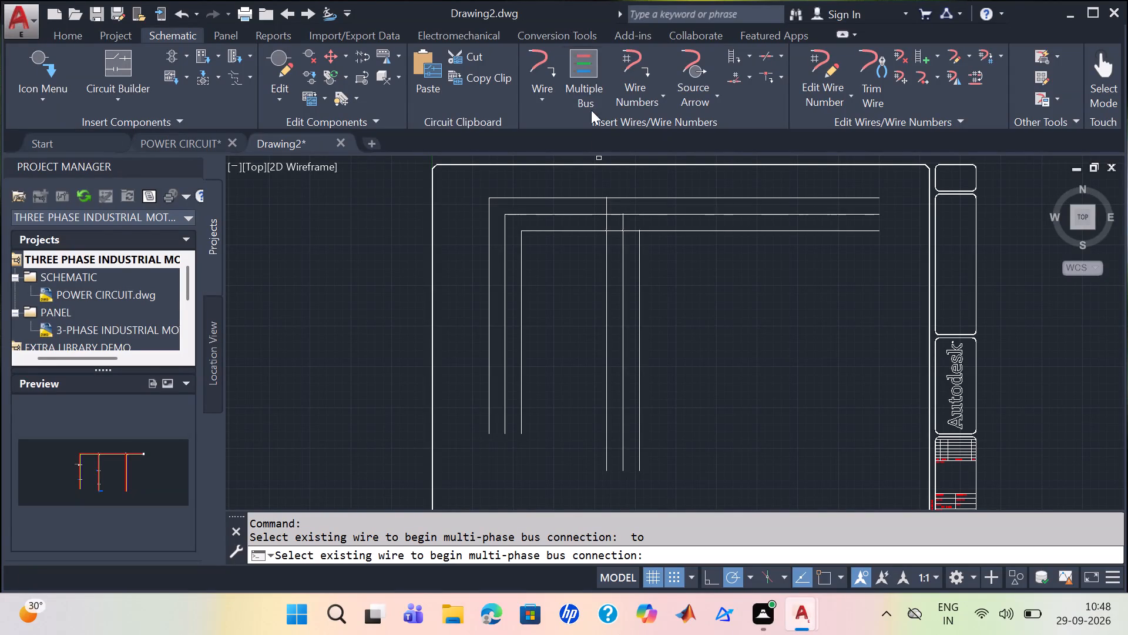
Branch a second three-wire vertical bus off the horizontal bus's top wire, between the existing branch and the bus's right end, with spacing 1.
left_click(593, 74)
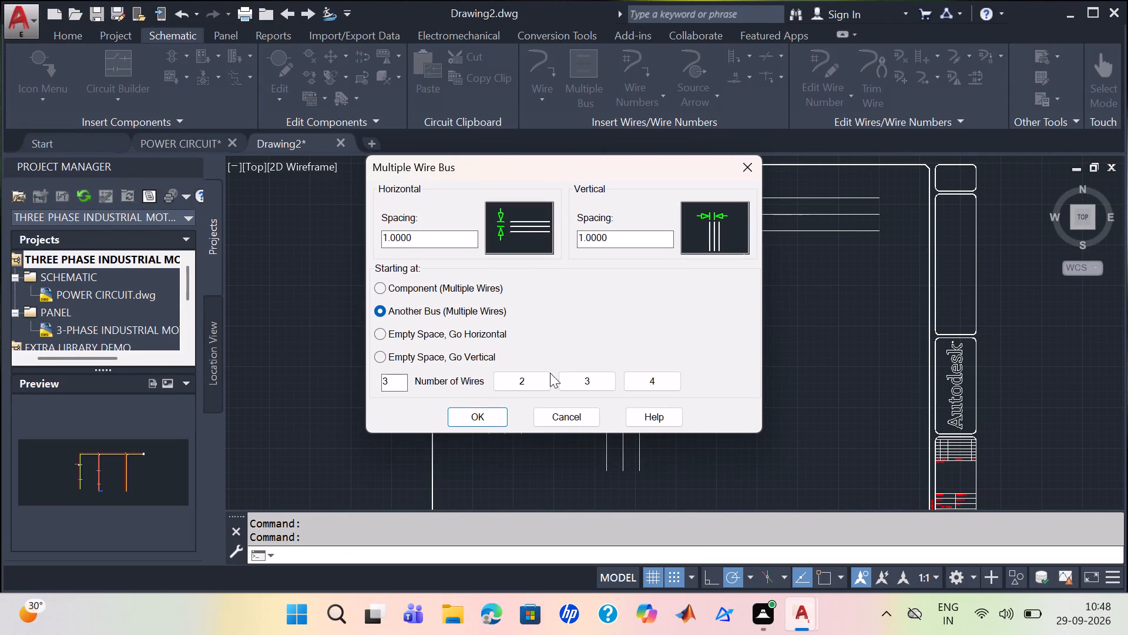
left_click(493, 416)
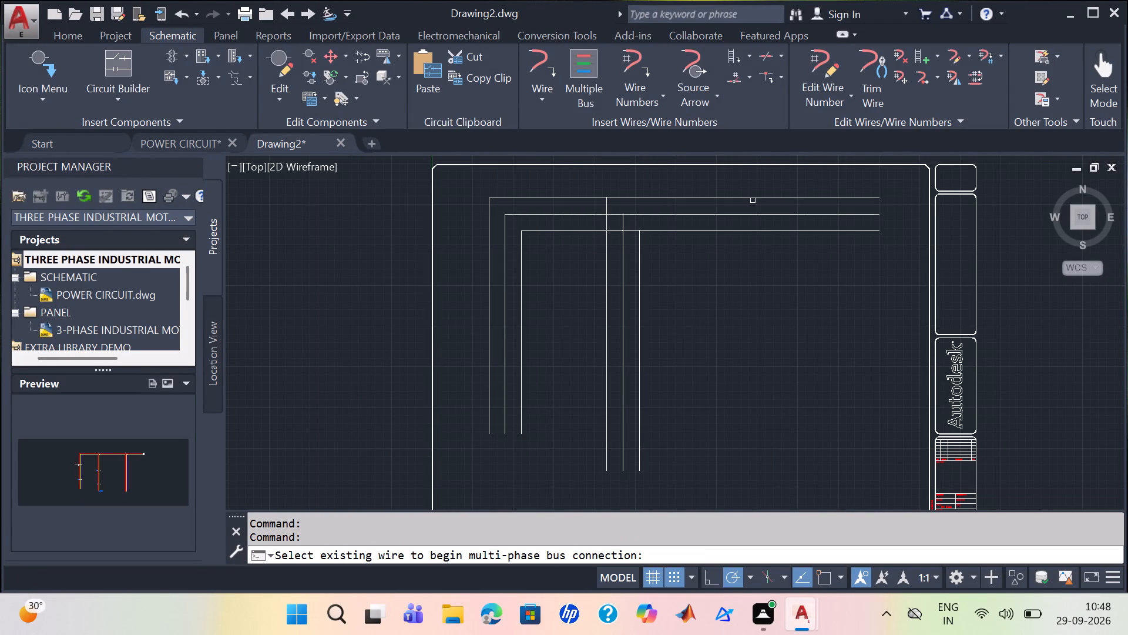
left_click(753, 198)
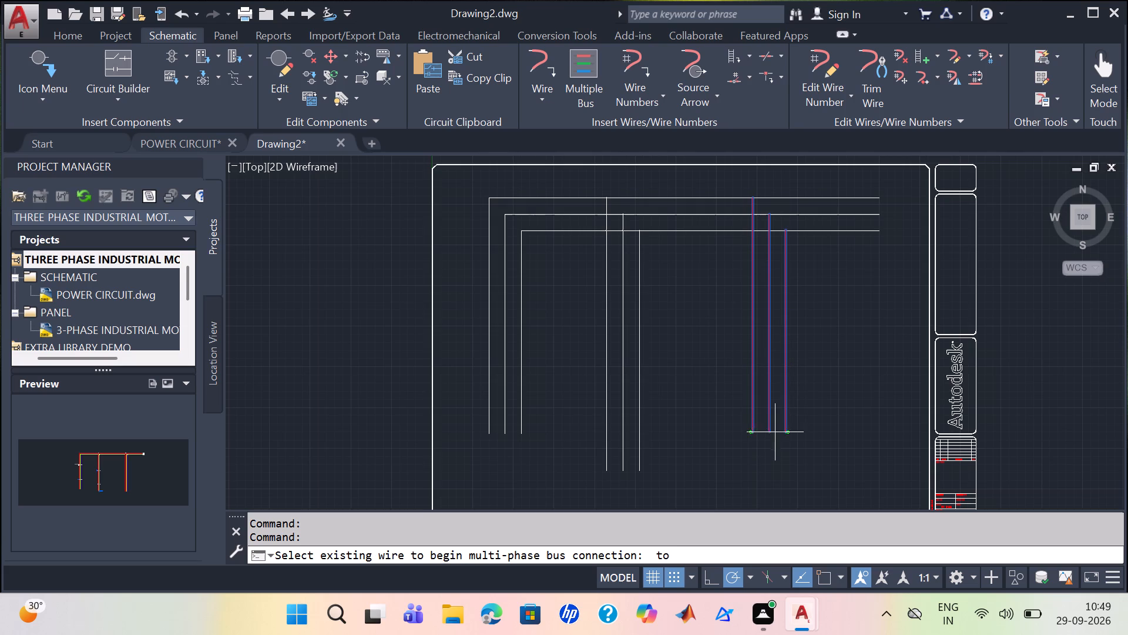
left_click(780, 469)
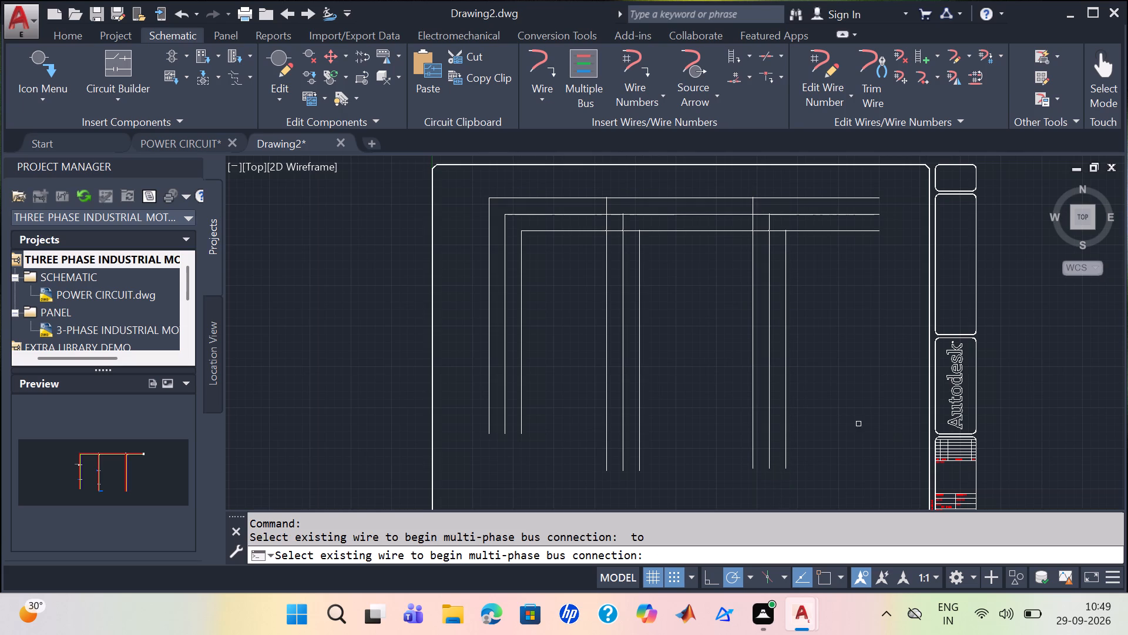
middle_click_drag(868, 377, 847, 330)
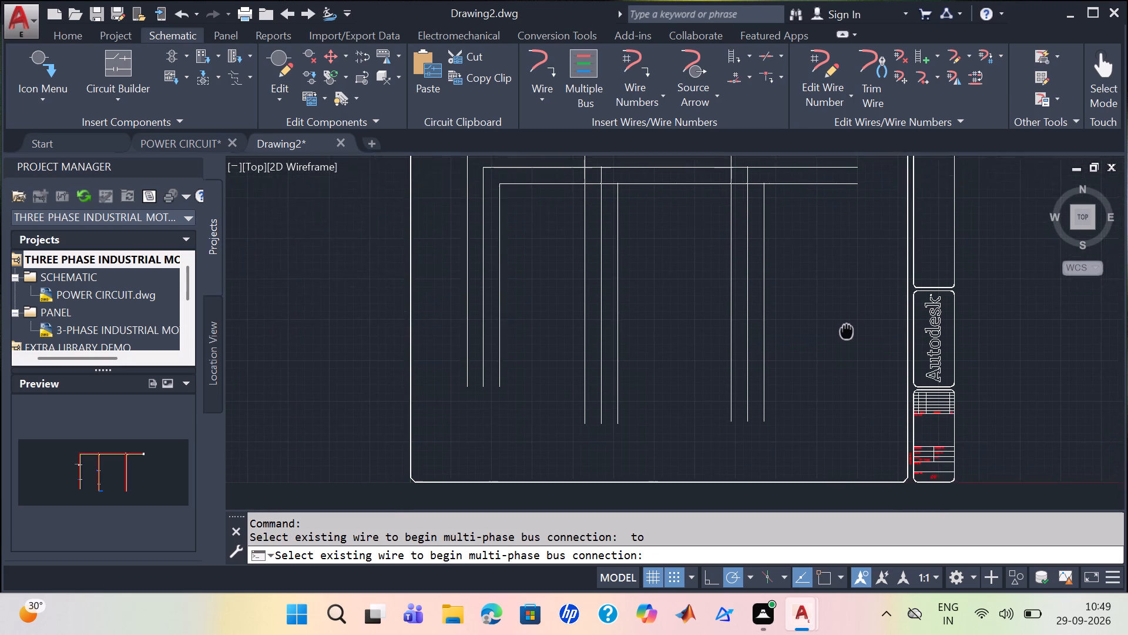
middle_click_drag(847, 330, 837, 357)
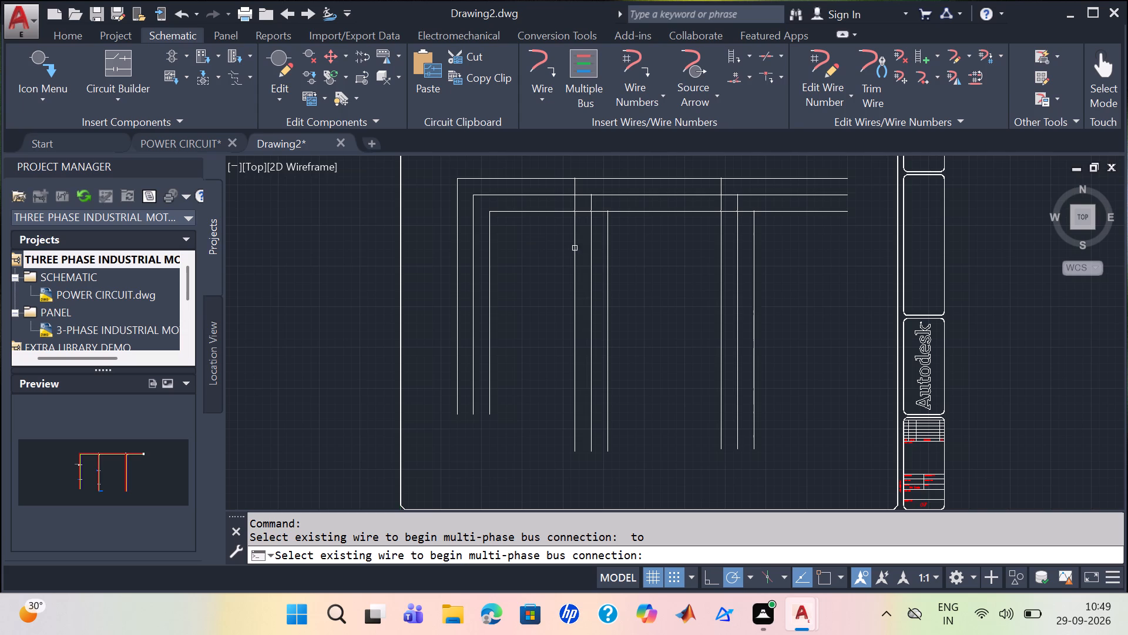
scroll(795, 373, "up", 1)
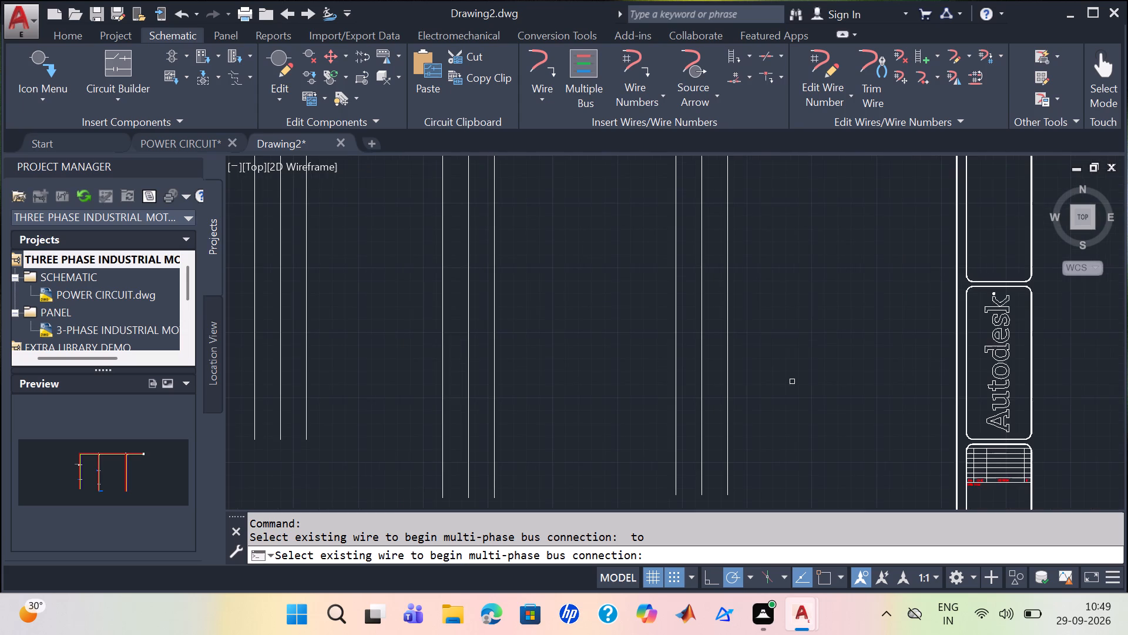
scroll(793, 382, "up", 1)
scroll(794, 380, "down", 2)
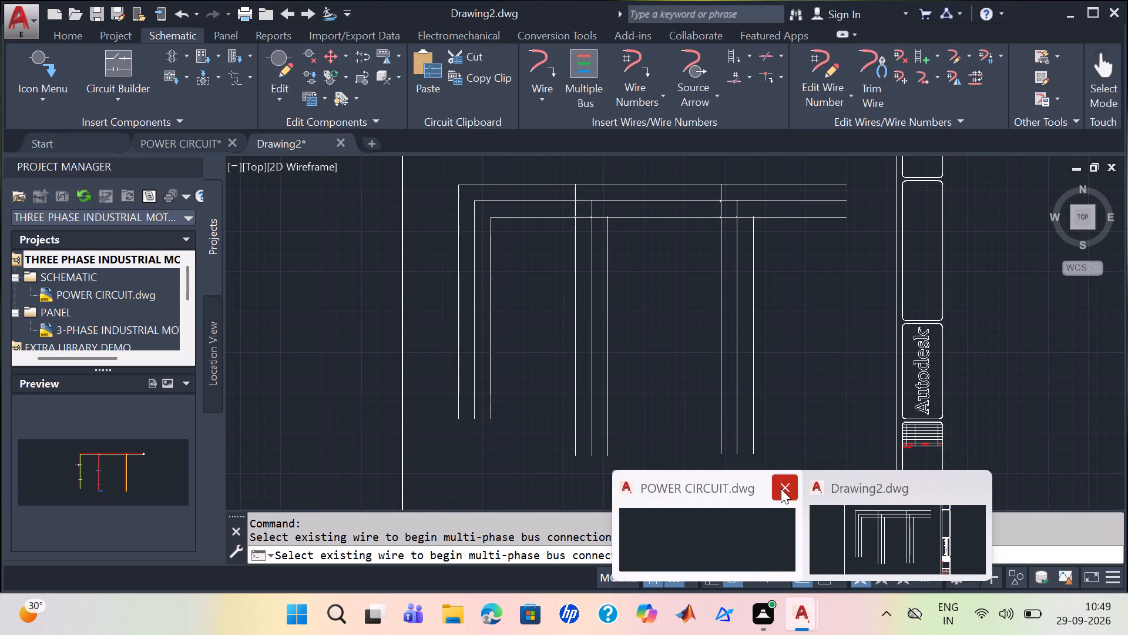
Quit AutoCAD, discarding the unsaved changes to both Drawing2.dwg and POWER CIRCUIT.dwg.
left_click(781, 489)
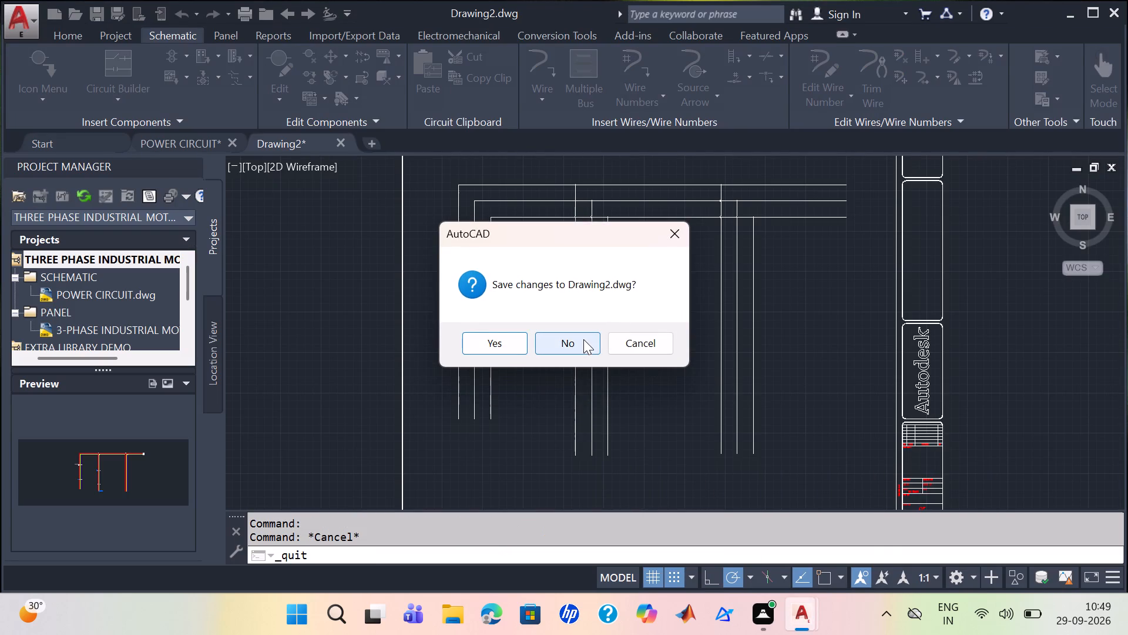
left_click(583, 339)
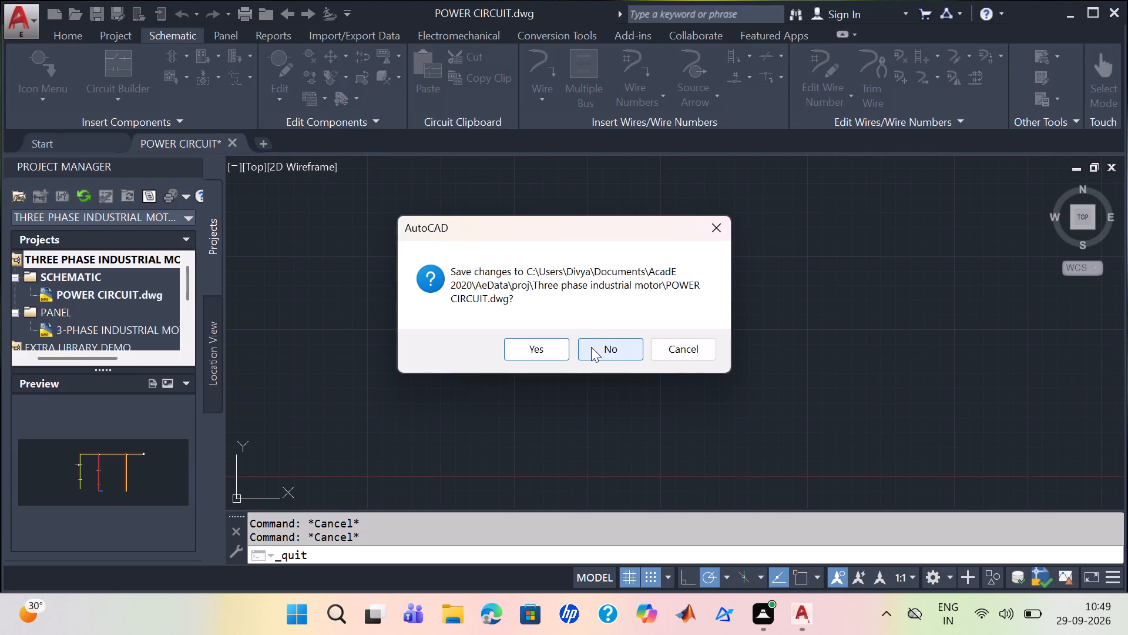
left_click(591, 347)
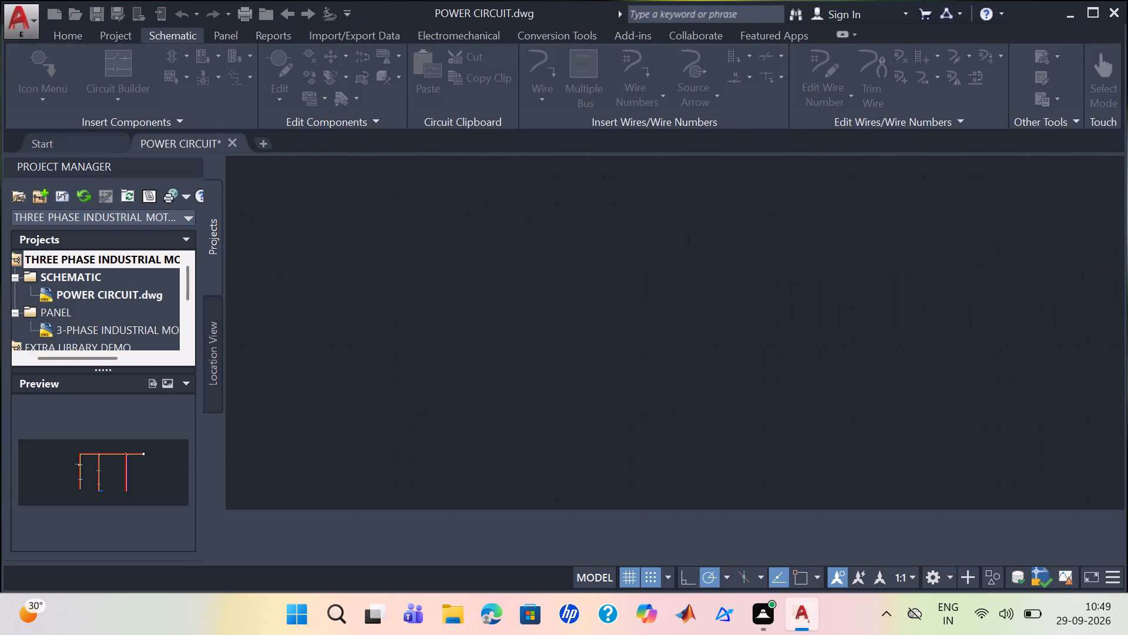
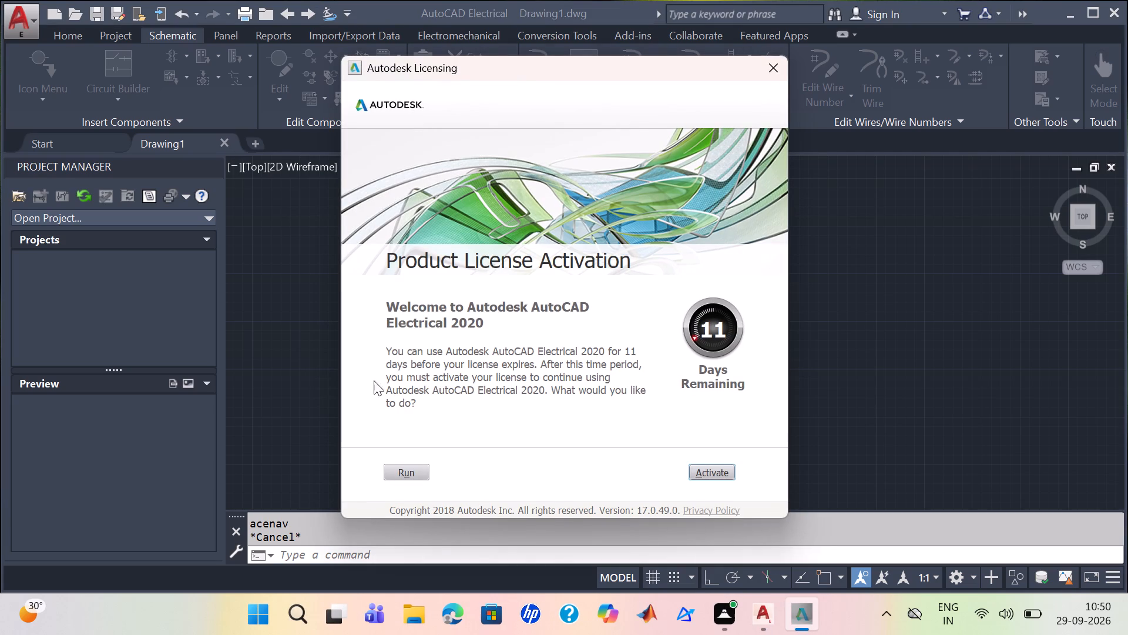
Run AutoCAD Electrical 2020 under the trial license without activating it.
left_click(421, 466)
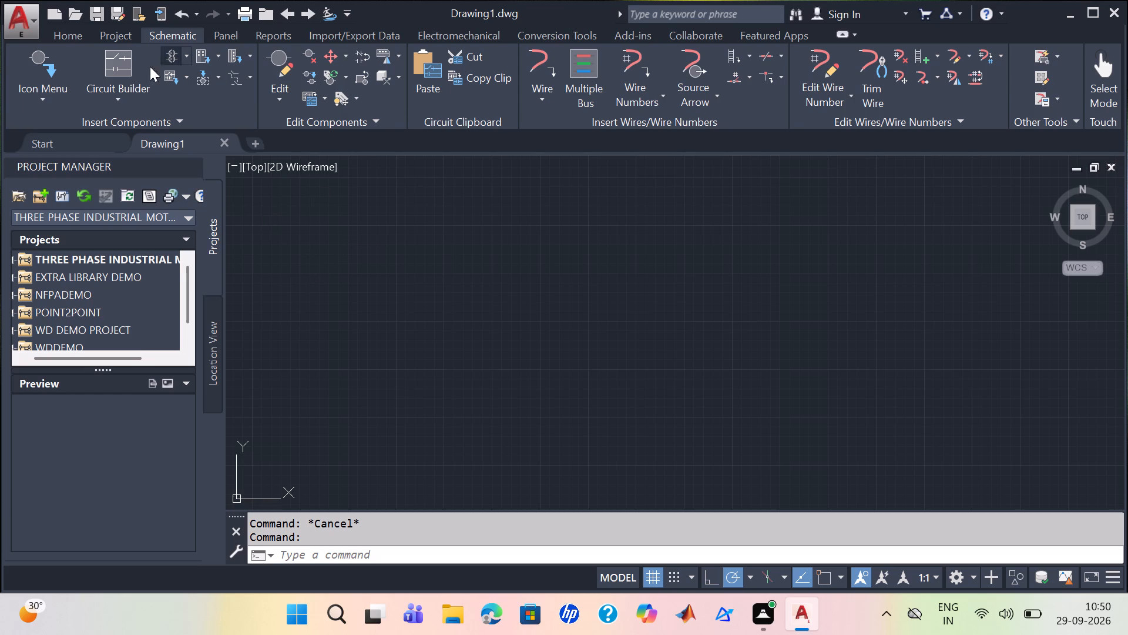
Expand the THREE PHASE INDUSTRIAL MOTOR project and its PANEL folder.
left_click(160, 255)
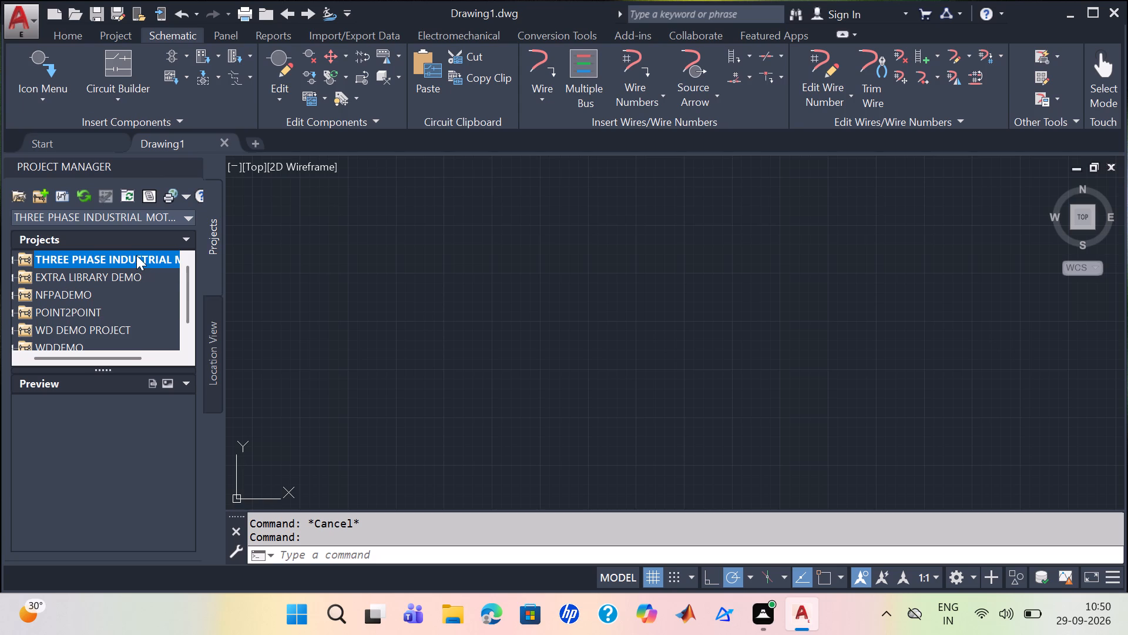
double_click(136, 255)
double_click(55, 290)
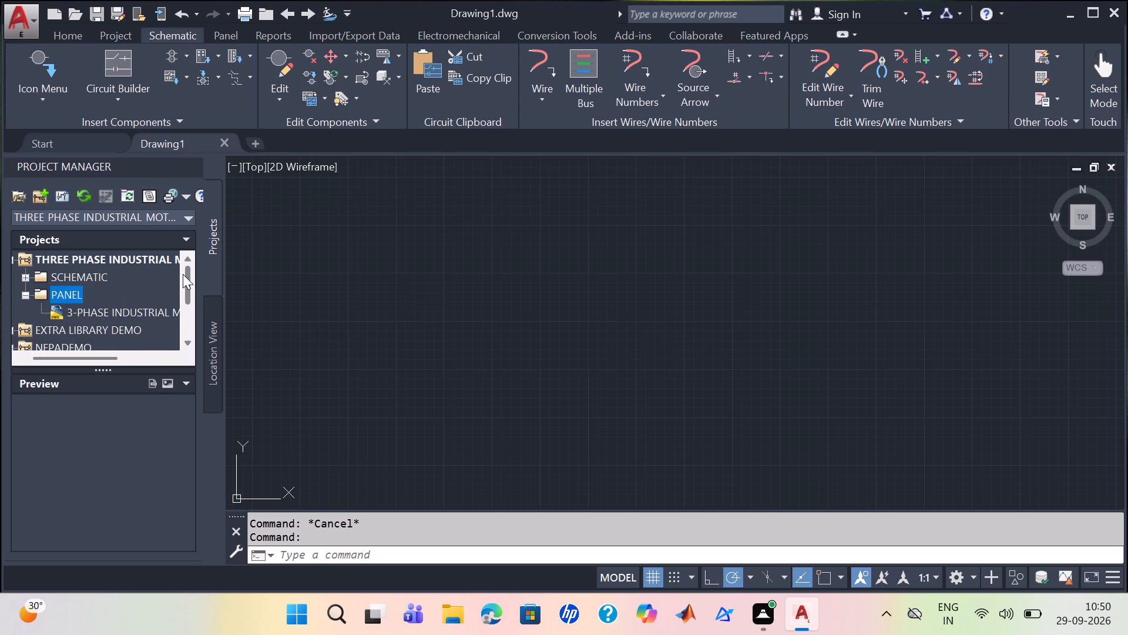
Close the blank Drawing1 and return to the start page.
left_click(82, 138)
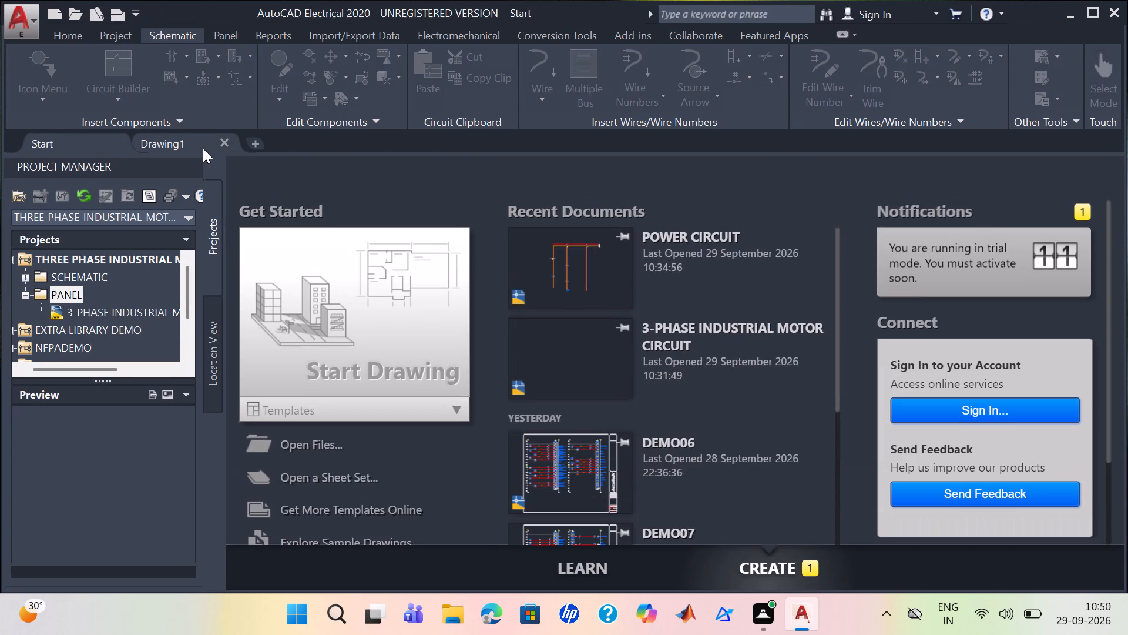
left_click(227, 139)
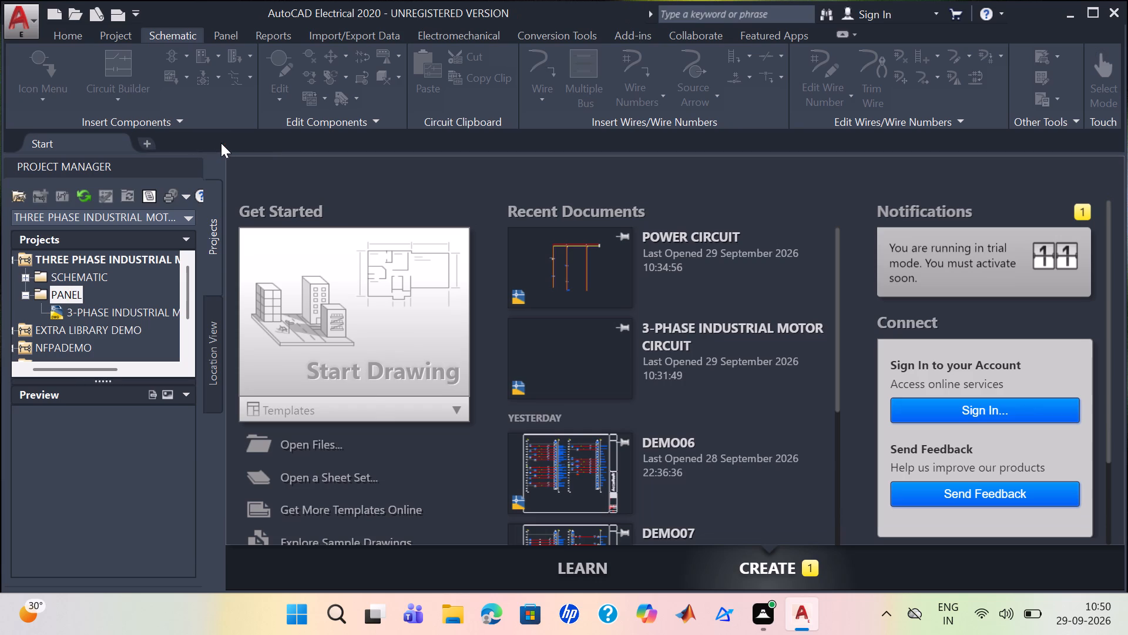
Create a new drawing from the ACAD_ELECTRICAL.dwt template.
left_click(383, 402)
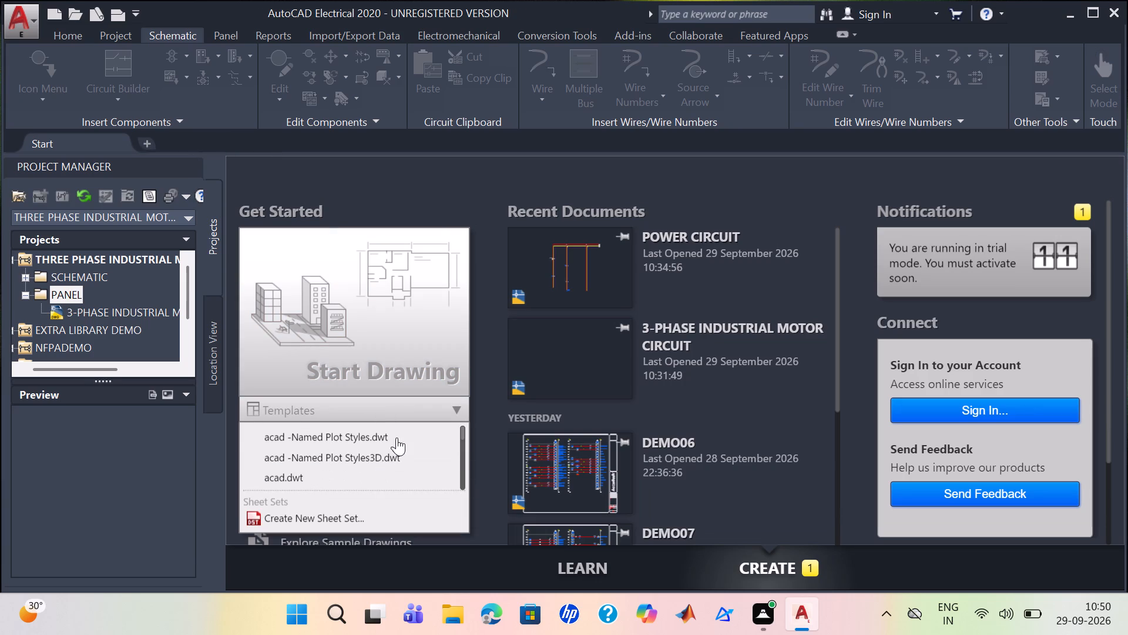
scroll(397, 440, "down", 2)
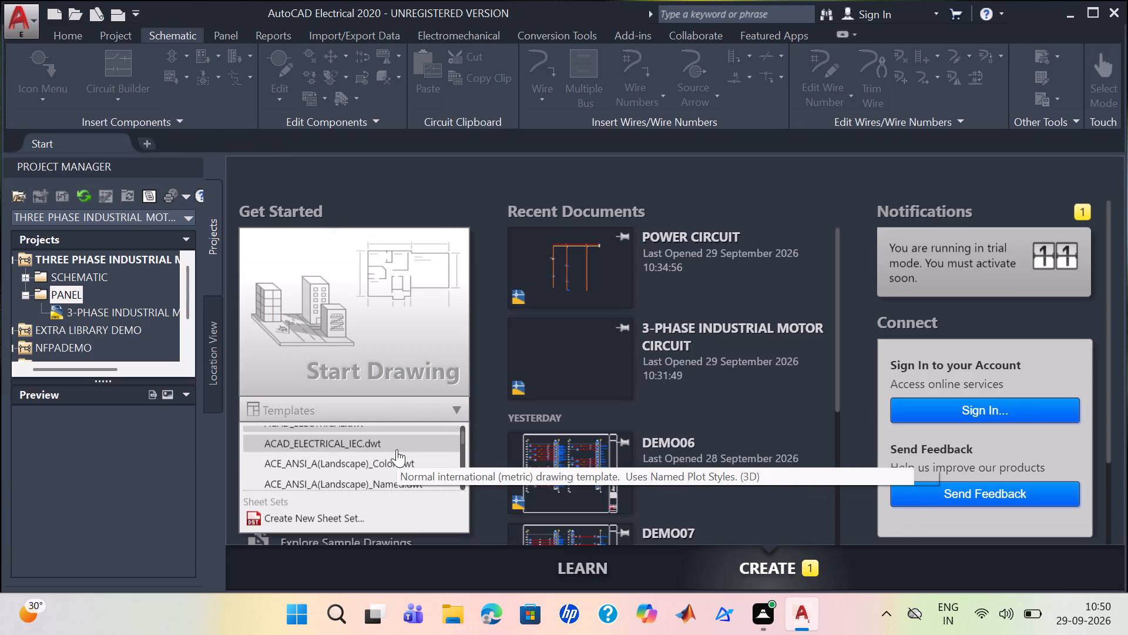
scroll(396, 437, "up", 3)
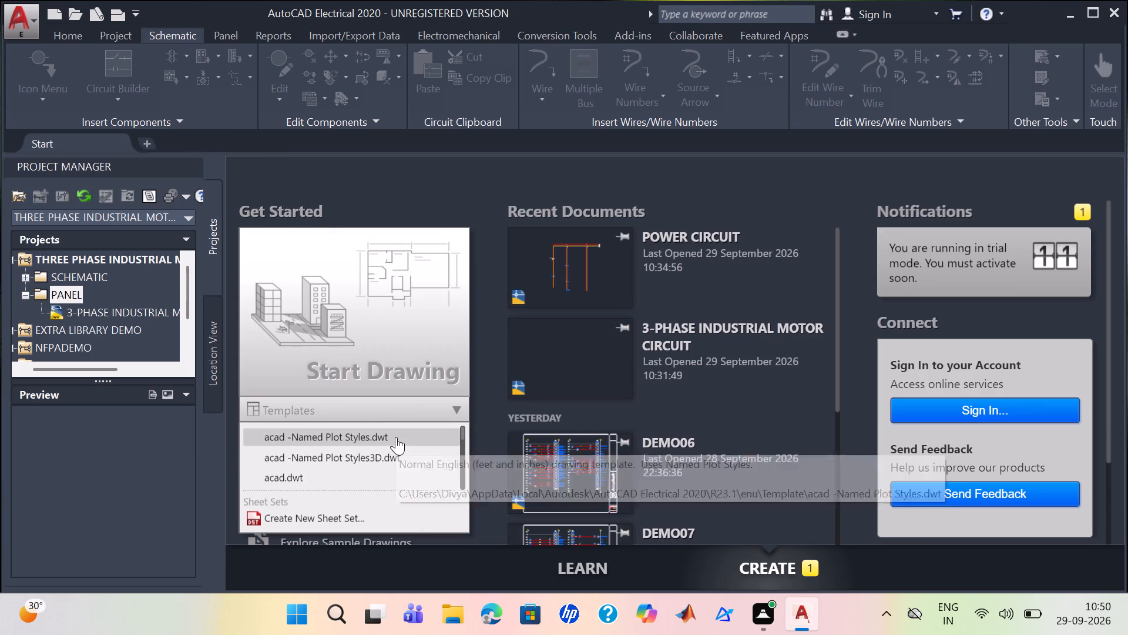
scroll(396, 437, "down", 2)
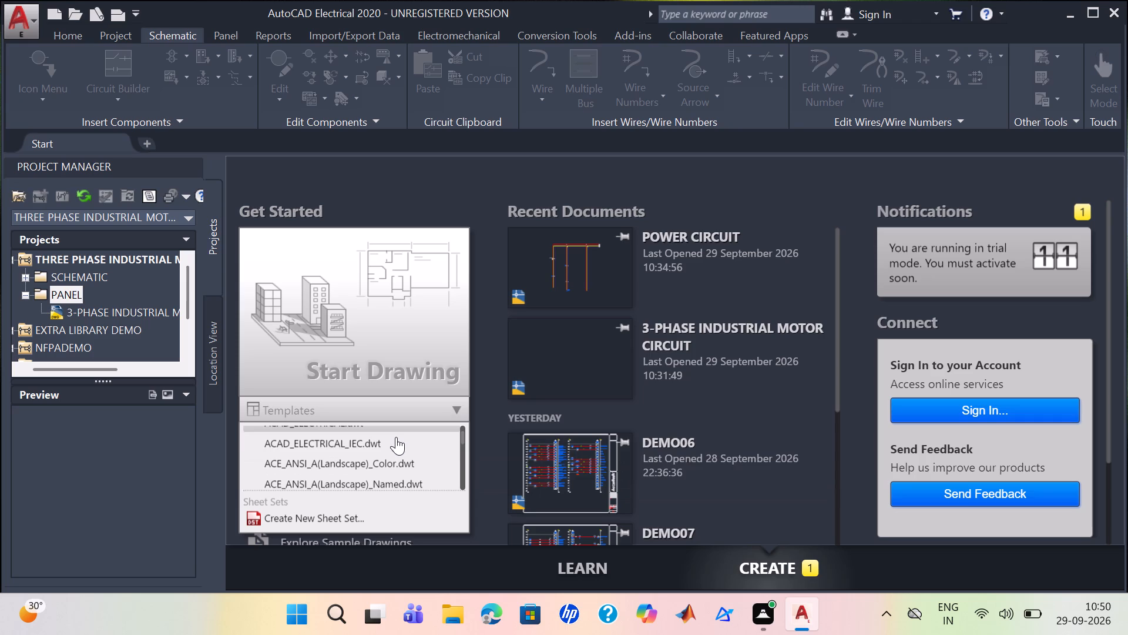
scroll(396, 437, "down", 4)
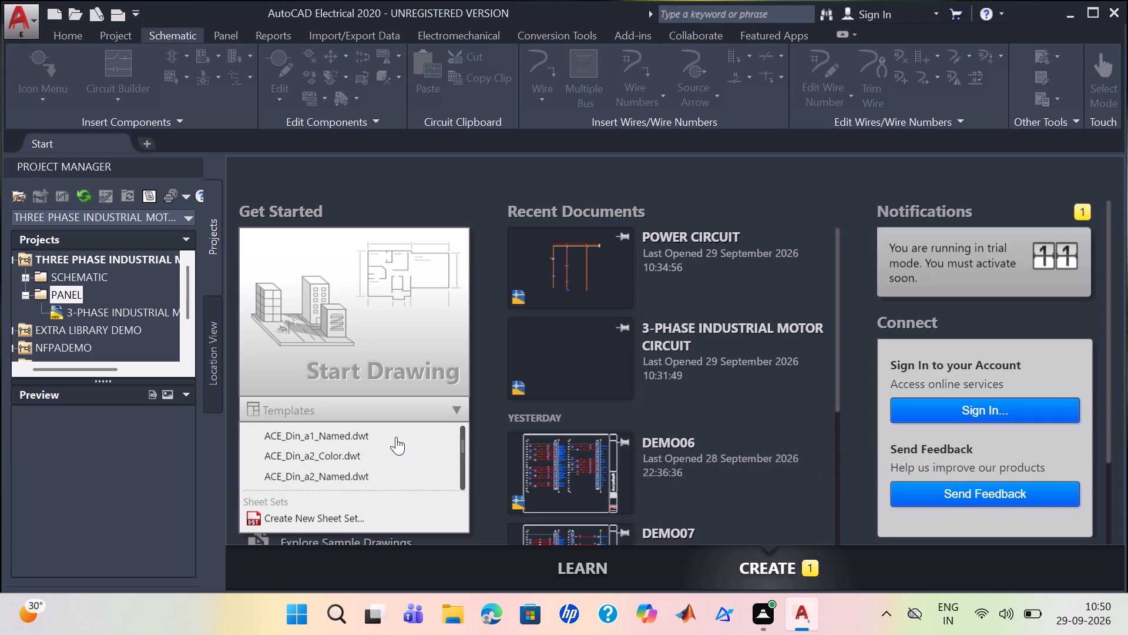
scroll(396, 437, "down", 2)
scroll(396, 437, "up", 4)
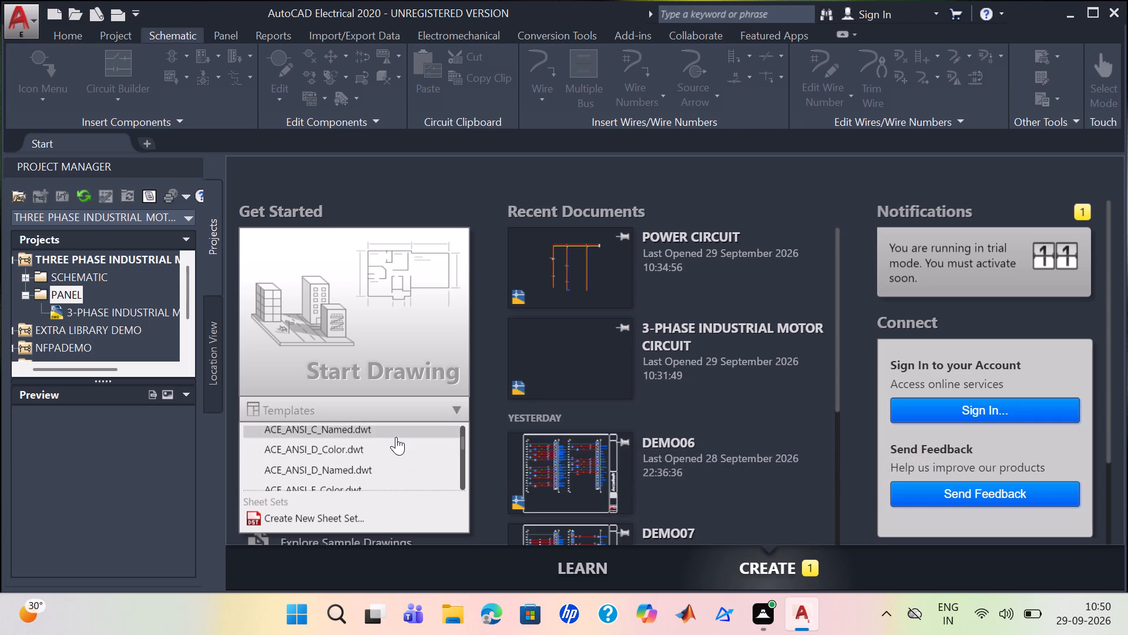
scroll(396, 437, "up", 2)
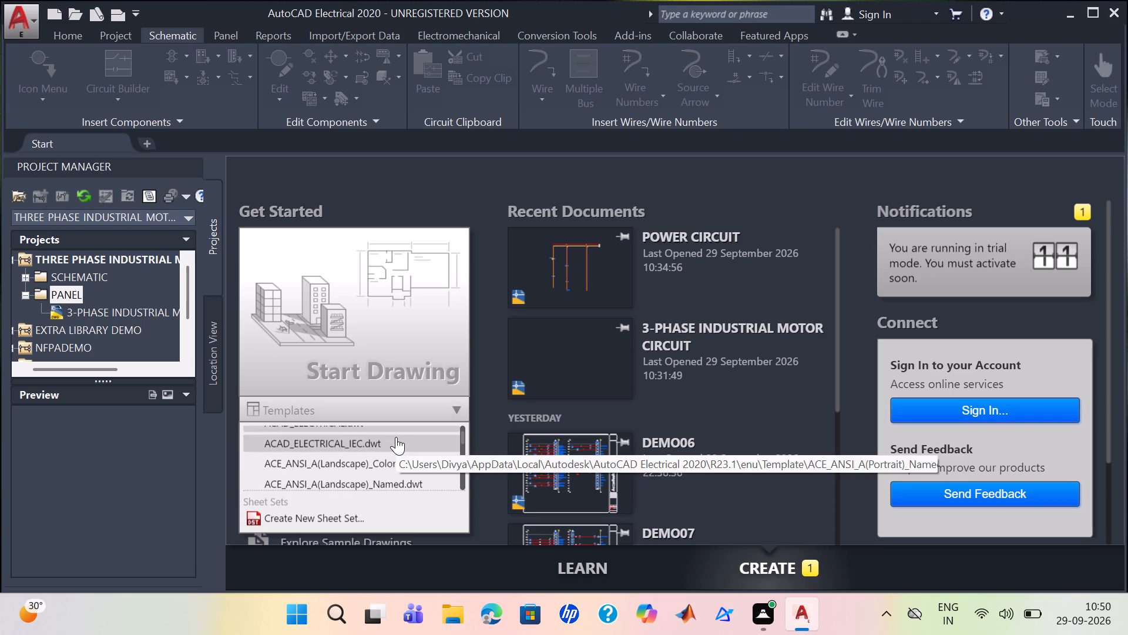
scroll(396, 436, "up", 1)
scroll(394, 437, "down", 1)
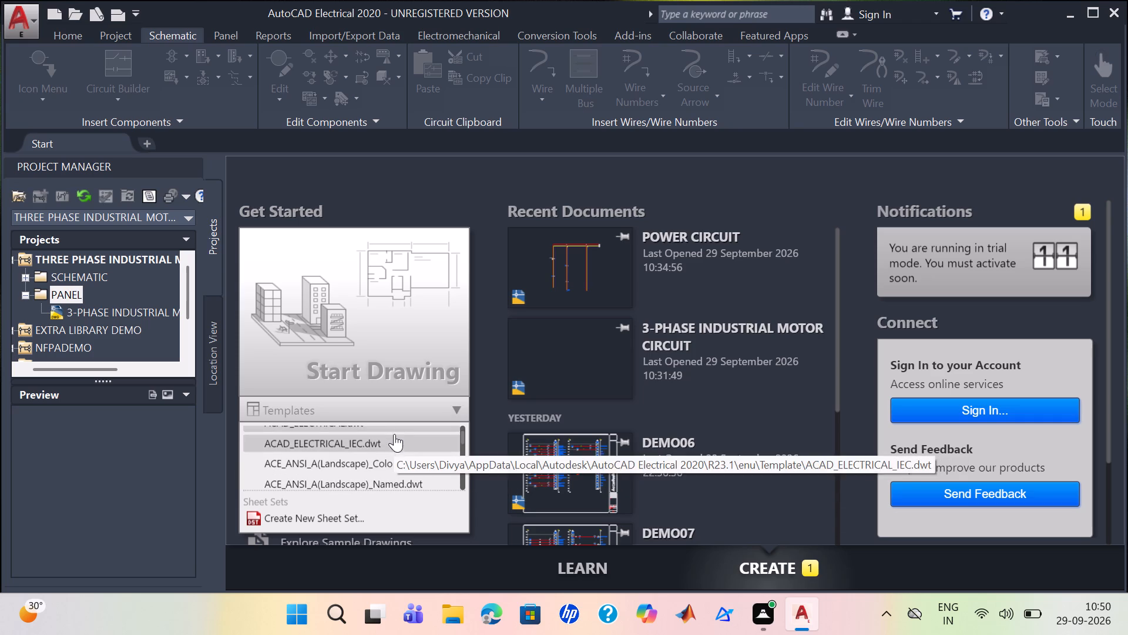
double_click(398, 426)
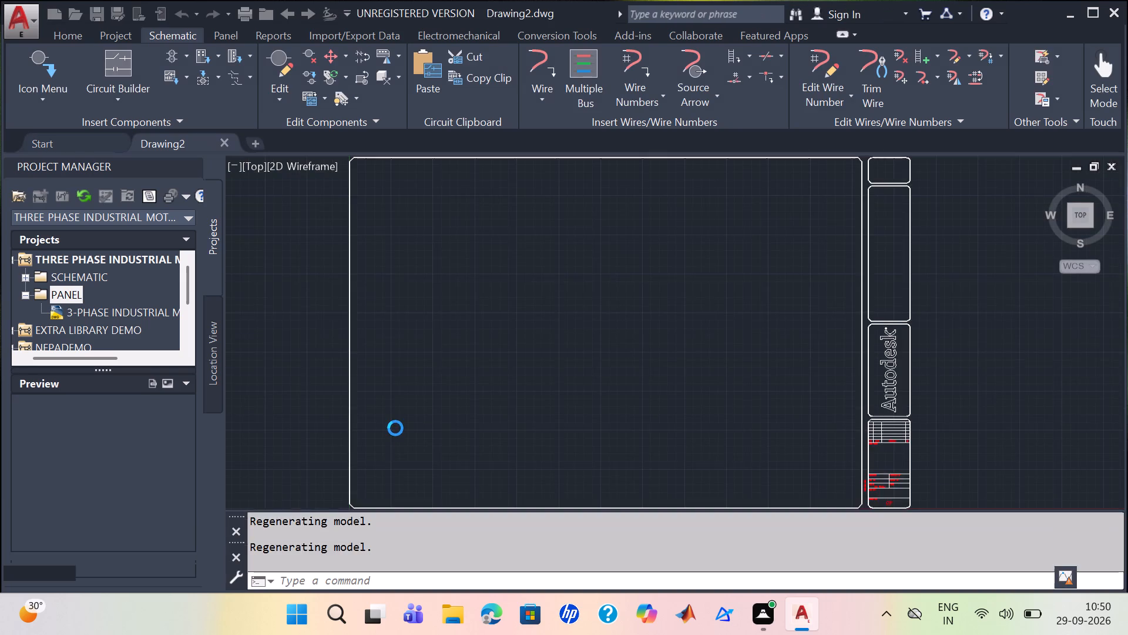
Preview the 3-PHASE INDUSTRIAL MOTOR CIRCUIT.dwg drawing from the project's PANEL folder.
scroll(654, 351, "down", 1)
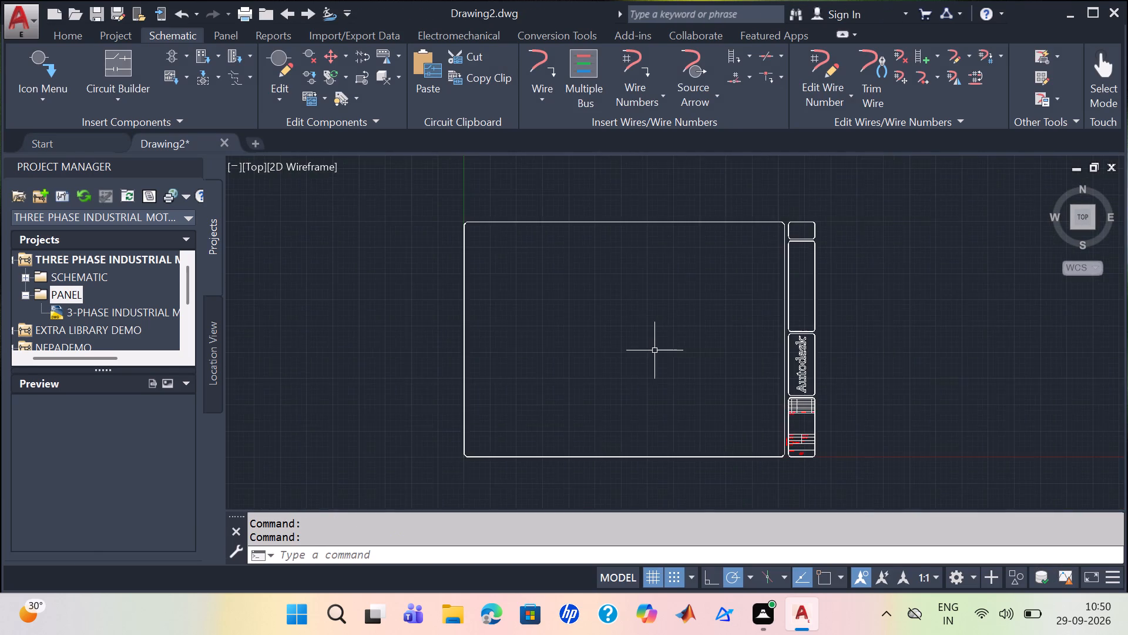
scroll(654, 350, "up", 1)
scroll(654, 350, "down", 1)
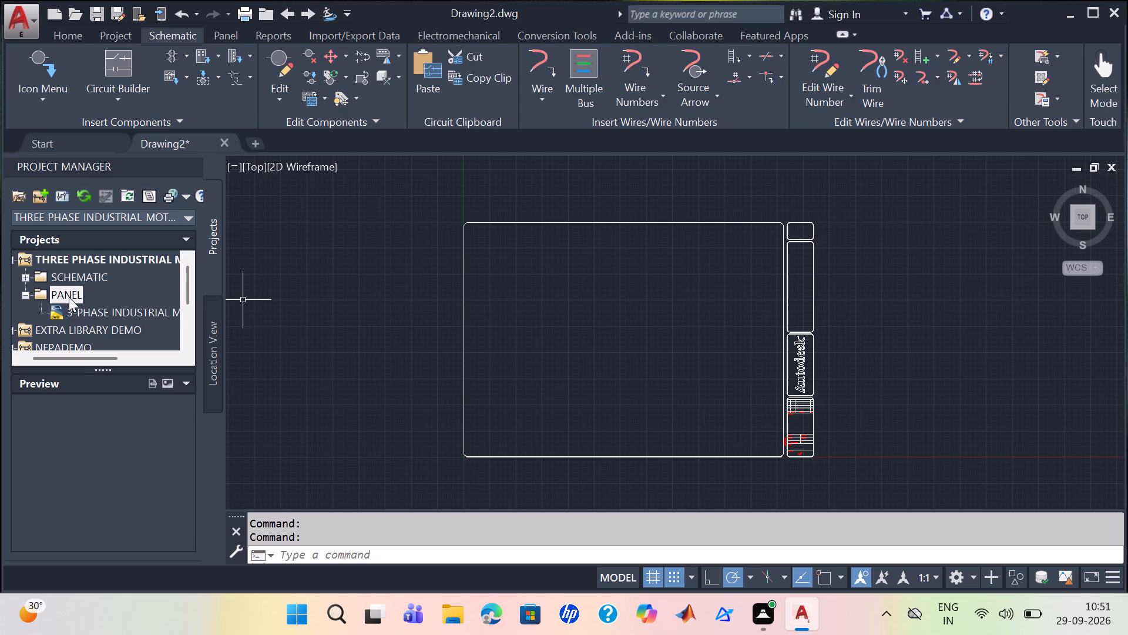
left_click(84, 308)
left_click(84, 308)
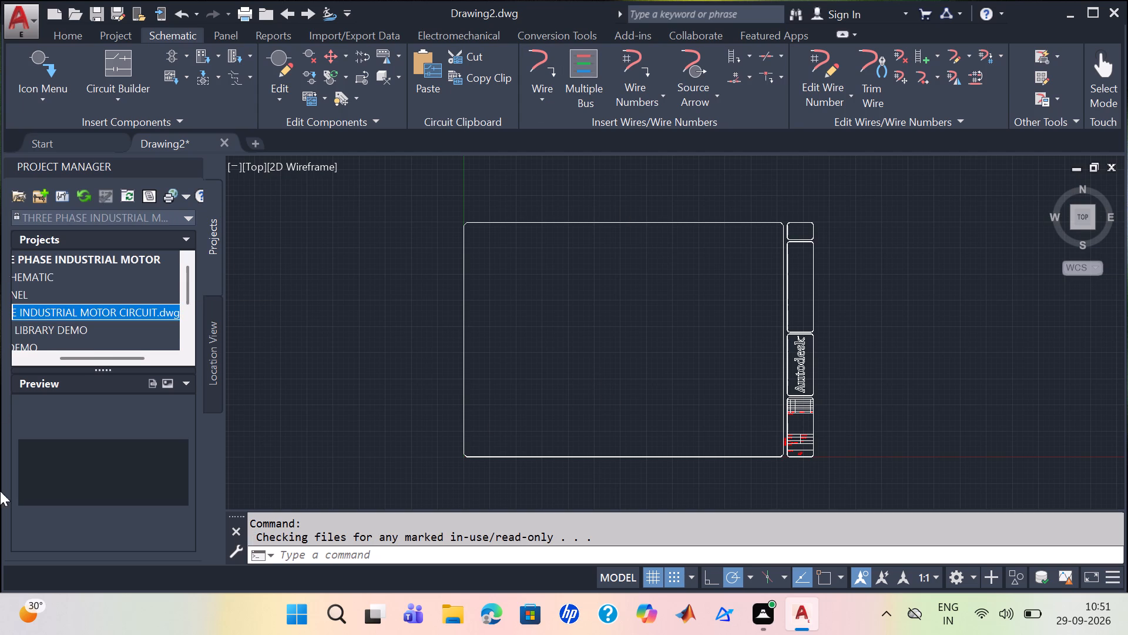
Start a multiple wire bus and insert the WD_M block, forcing the drawing's configuration to match the project settings.
left_click(581, 64)
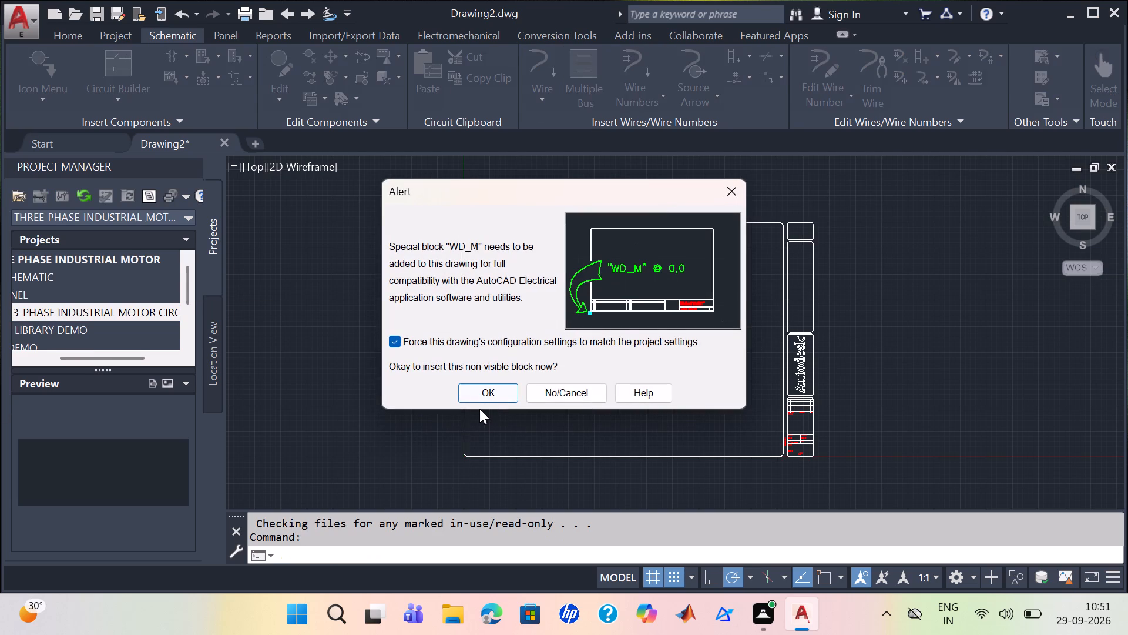
left_click(488, 397)
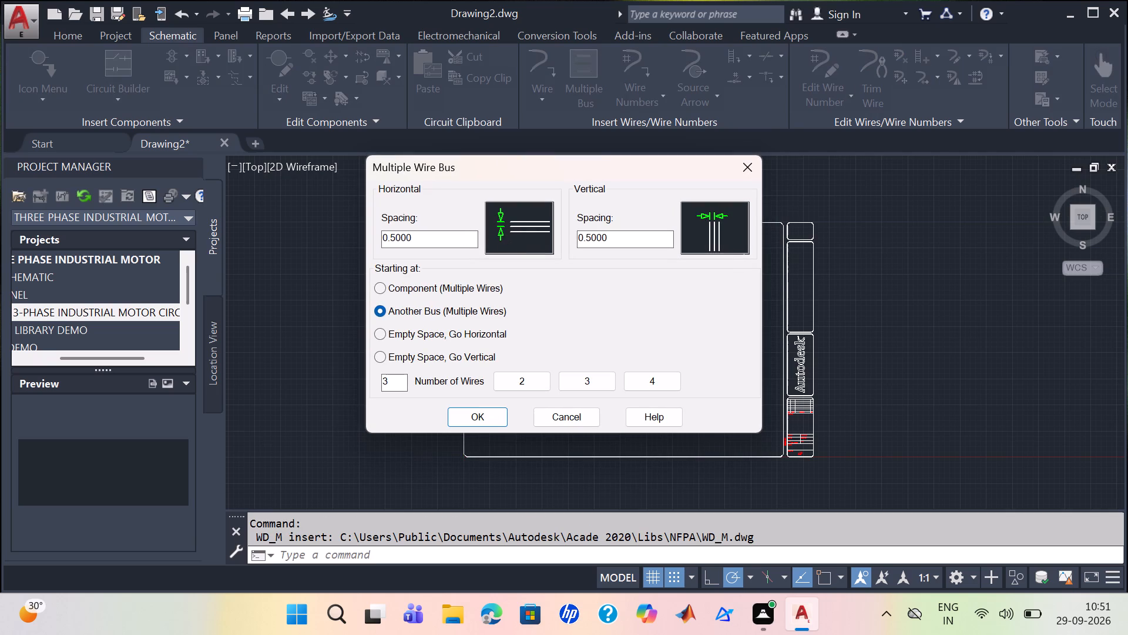
Draw a three-wire bus from empty space, spacing 1 both ways, from near the frame's upper-right corner across to its left side and down.
left_click_drag(427, 239, 377, 237)
key("1")
left_click_drag(618, 242, 553, 235)
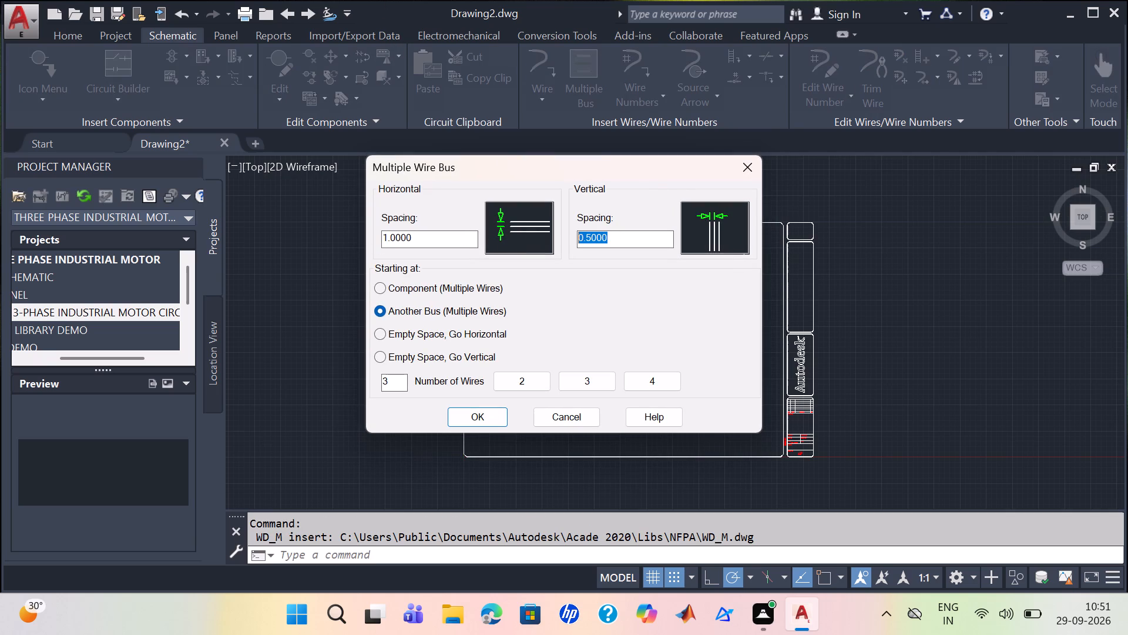
left_click_drag(553, 235, 550, 235)
key("1")
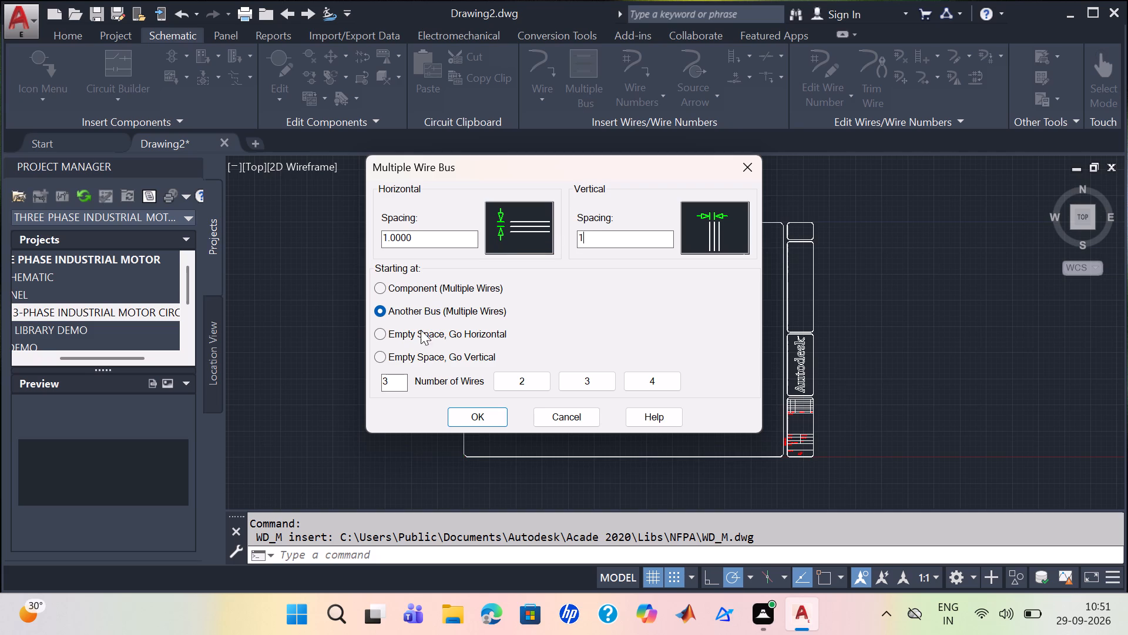
left_click(377, 340)
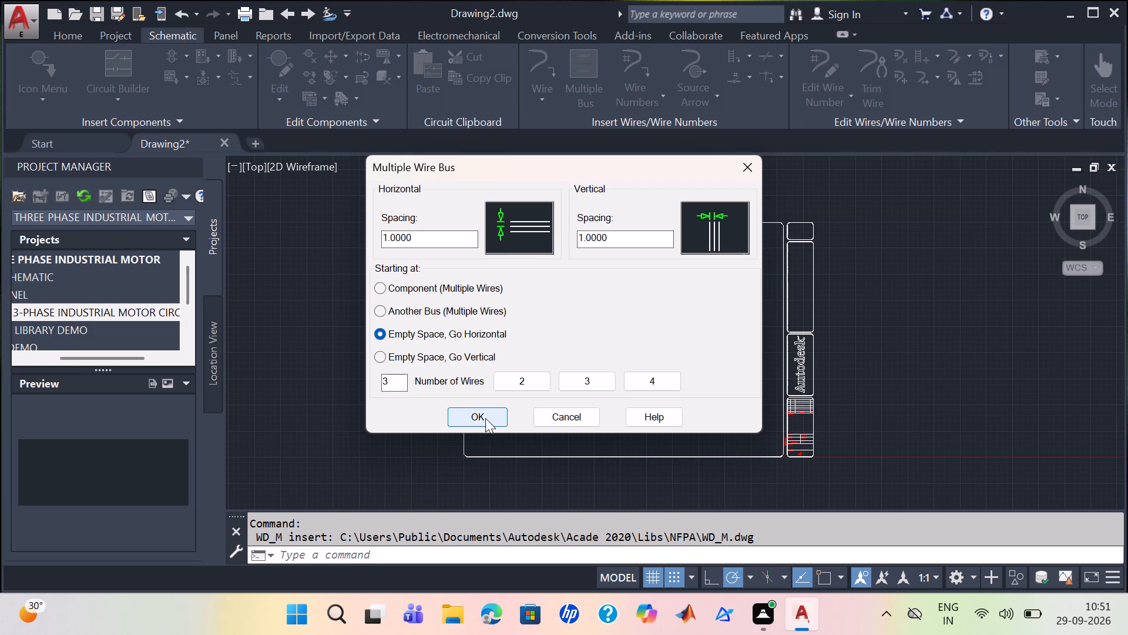
left_click(485, 417)
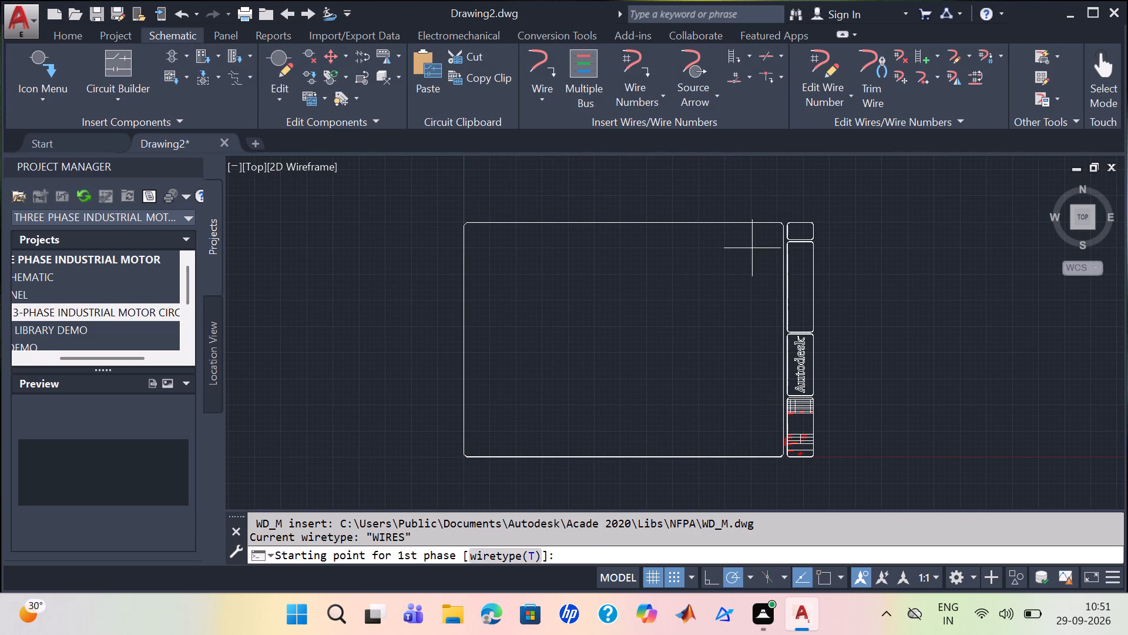
scroll(733, 249, "up", 1)
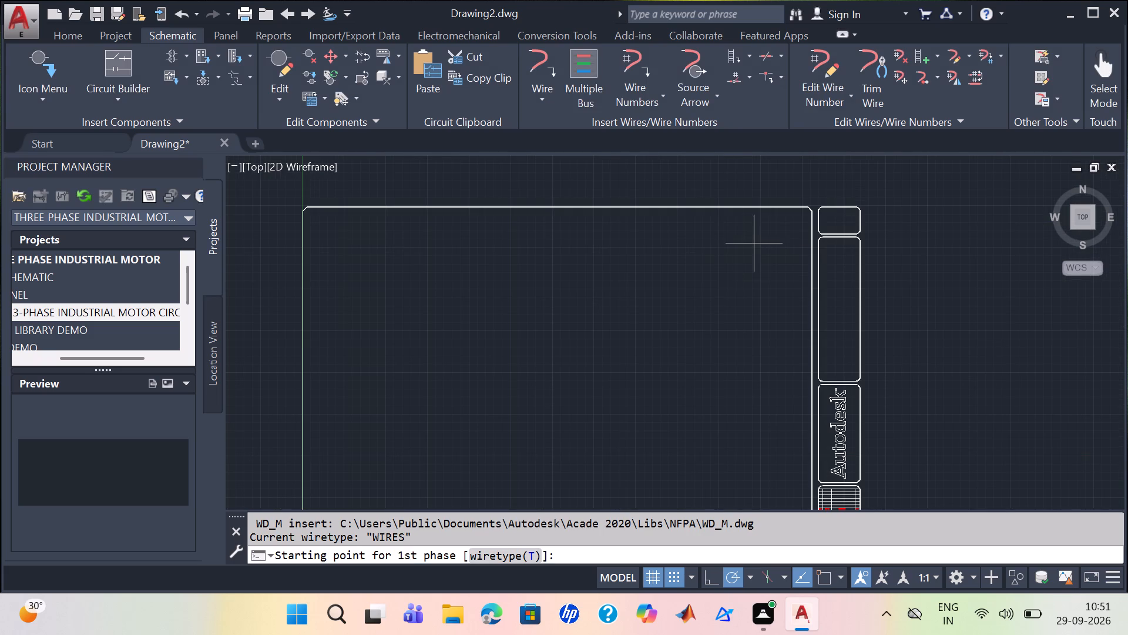
scroll(756, 243, "up", 1)
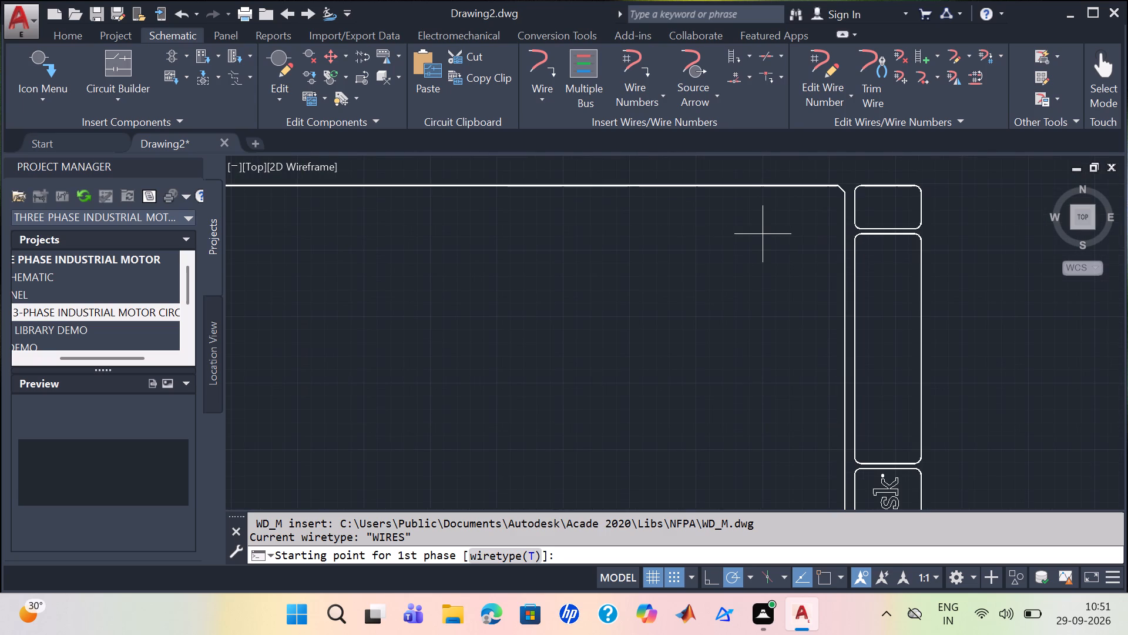
left_click(763, 232)
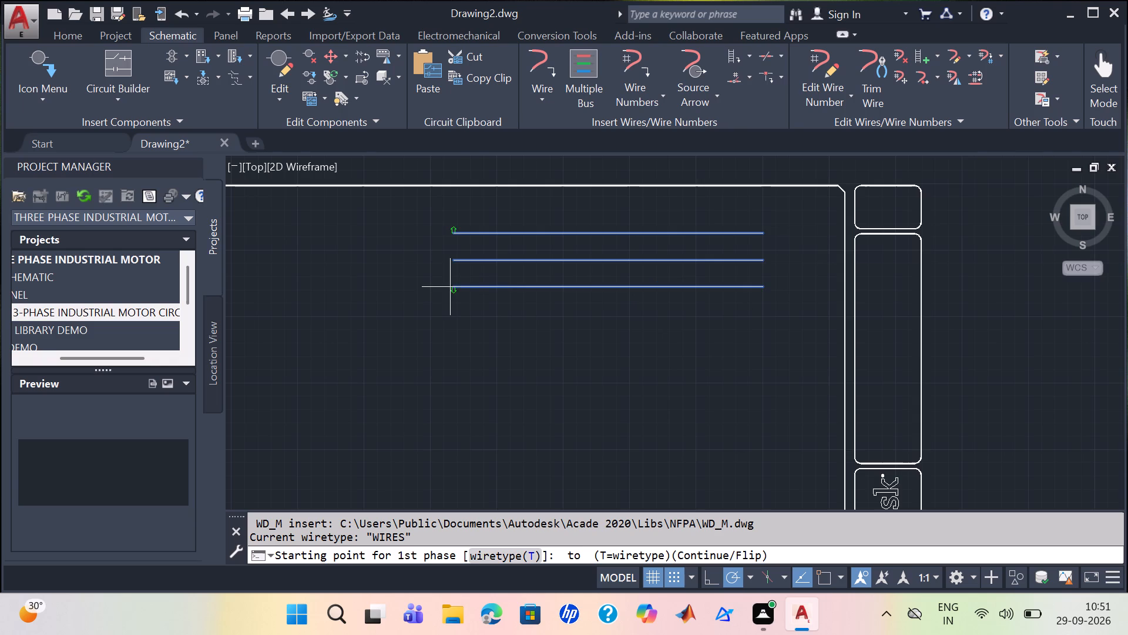
scroll(331, 268, "down", 2)
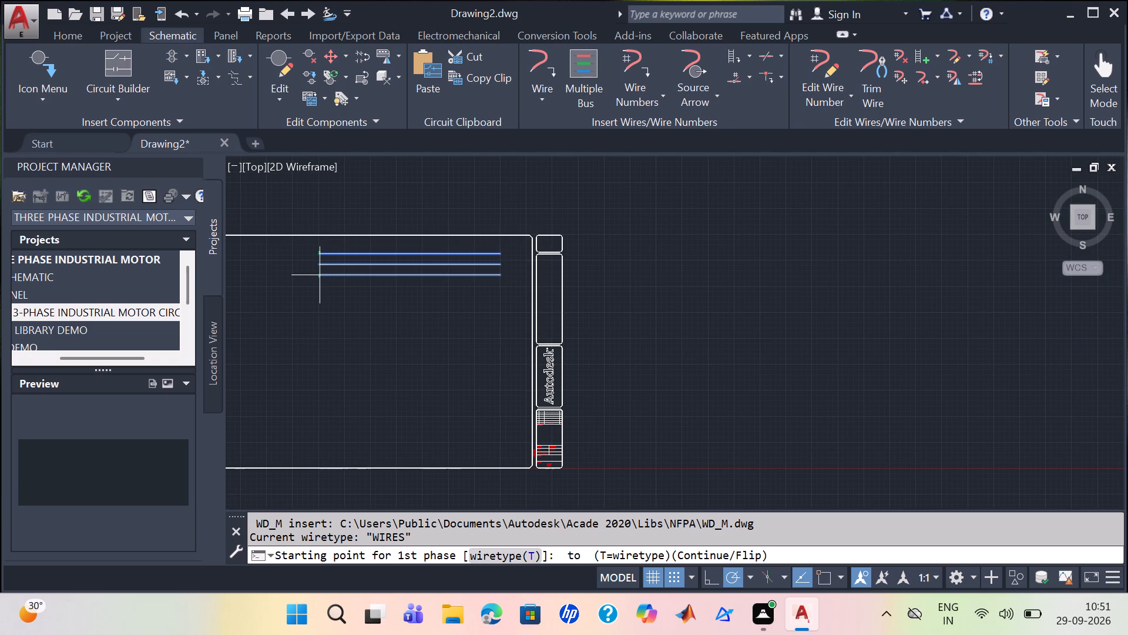
middle_click_drag(320, 275, 573, 279)
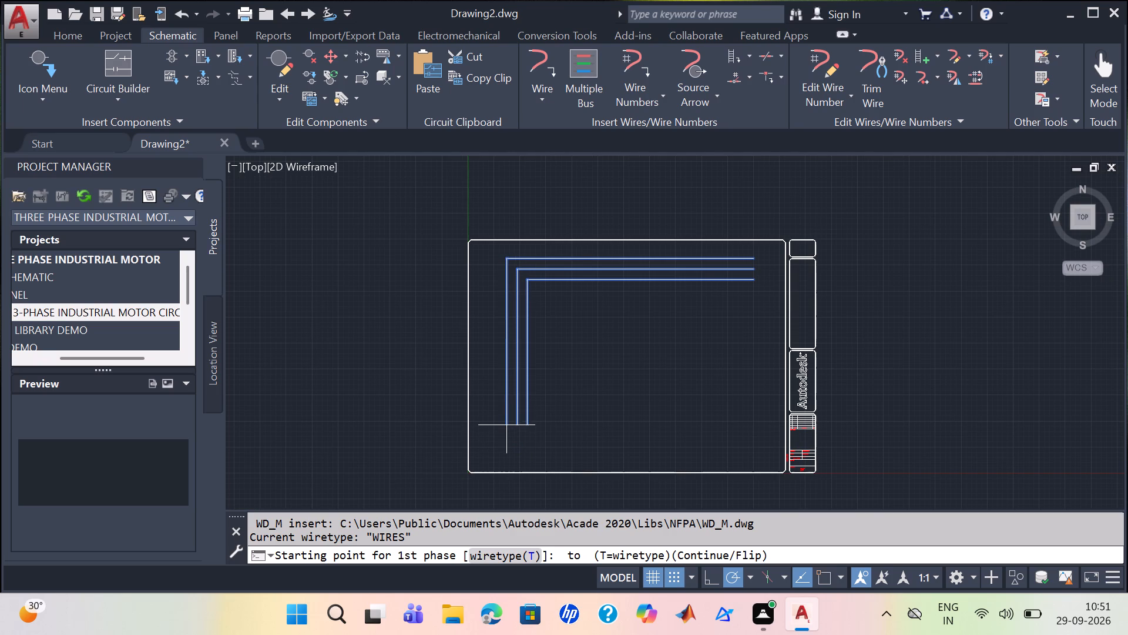
left_click(507, 425)
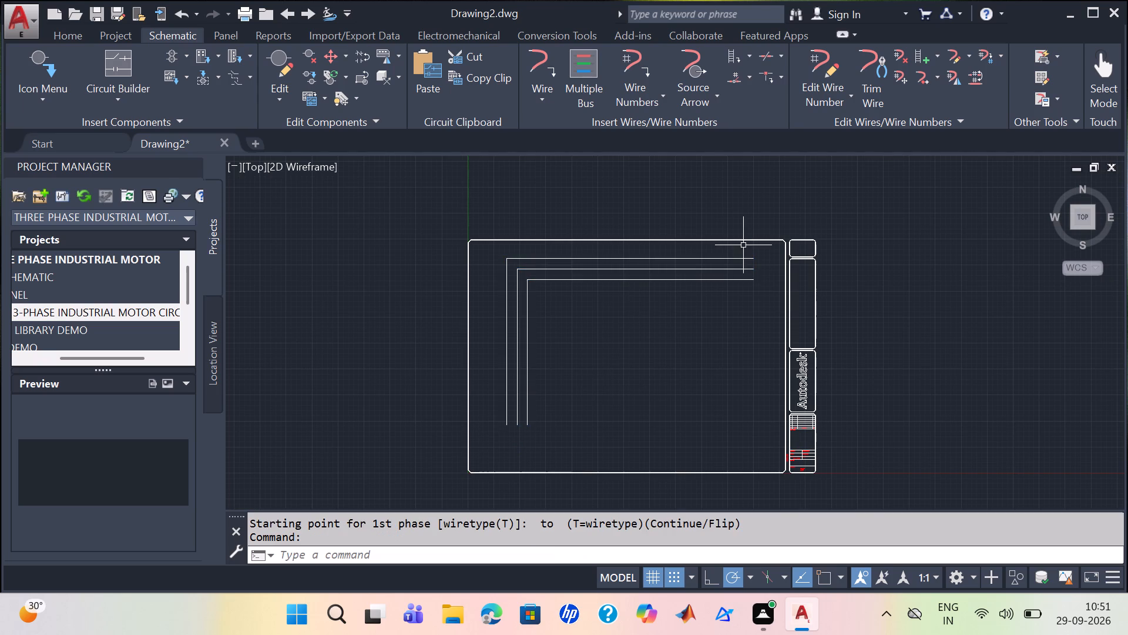
Draw two three-wire vertical branches from the existing horizontal bus, spacing 1, one near mid-span and one farther right, down toward the frame bottom.
left_click(589, 95)
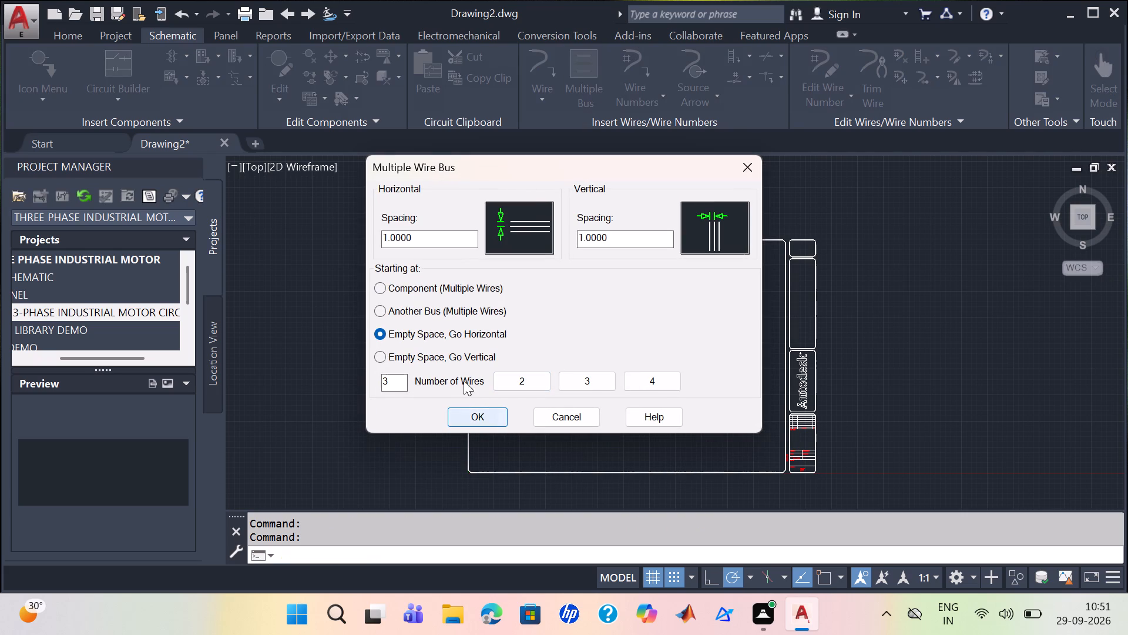
left_click(383, 309)
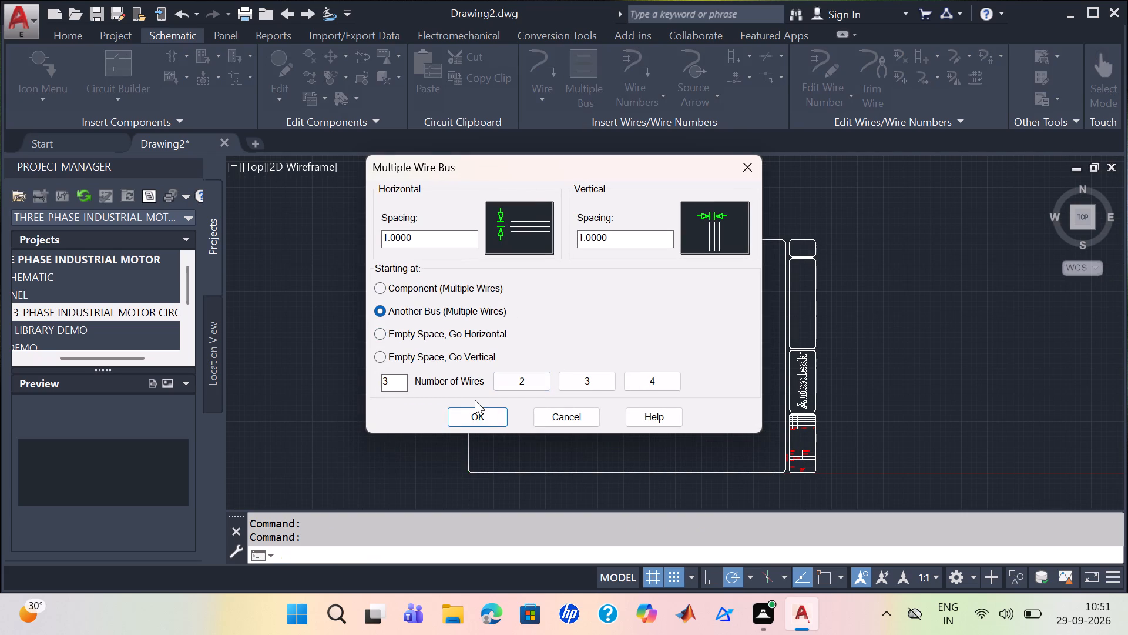
left_click(479, 413)
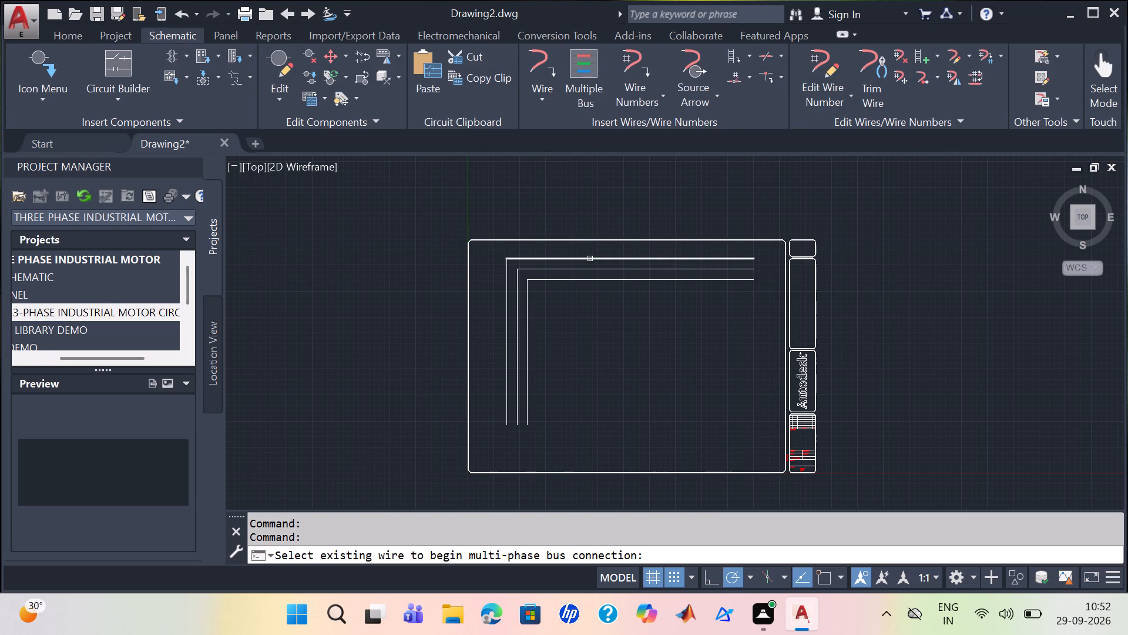
left_click(583, 260)
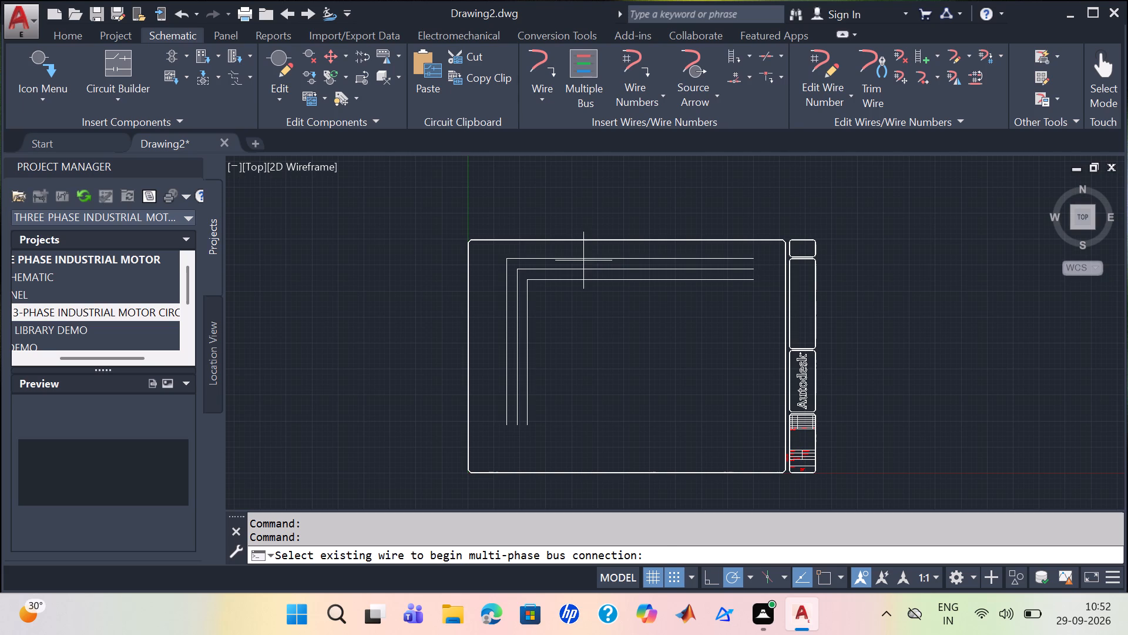
left_click(591, 436)
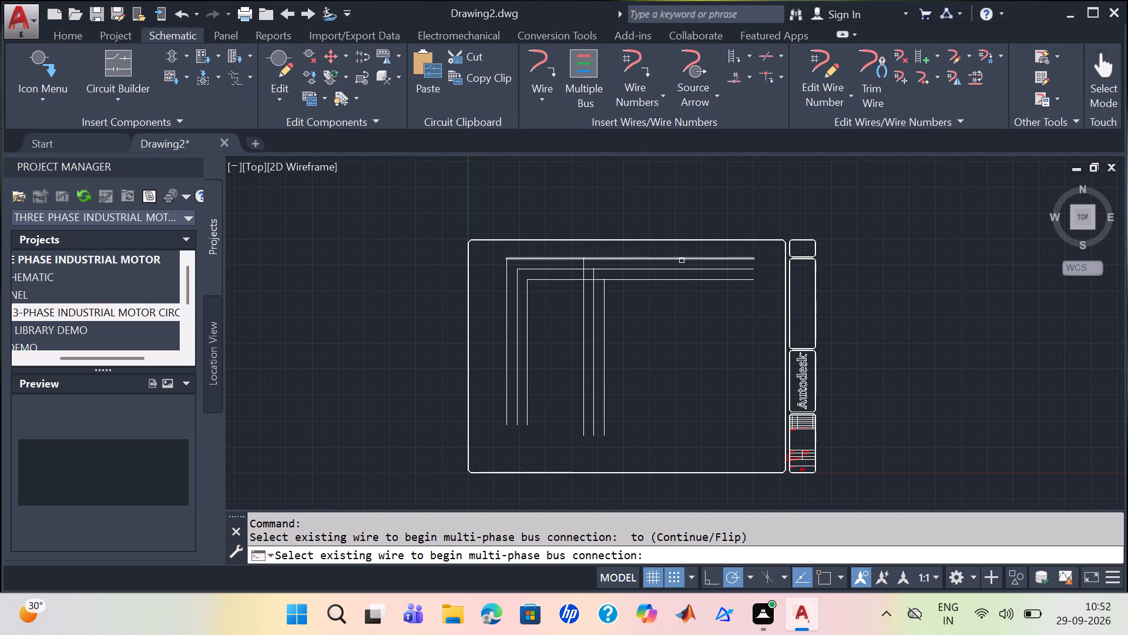
left_click(664, 259)
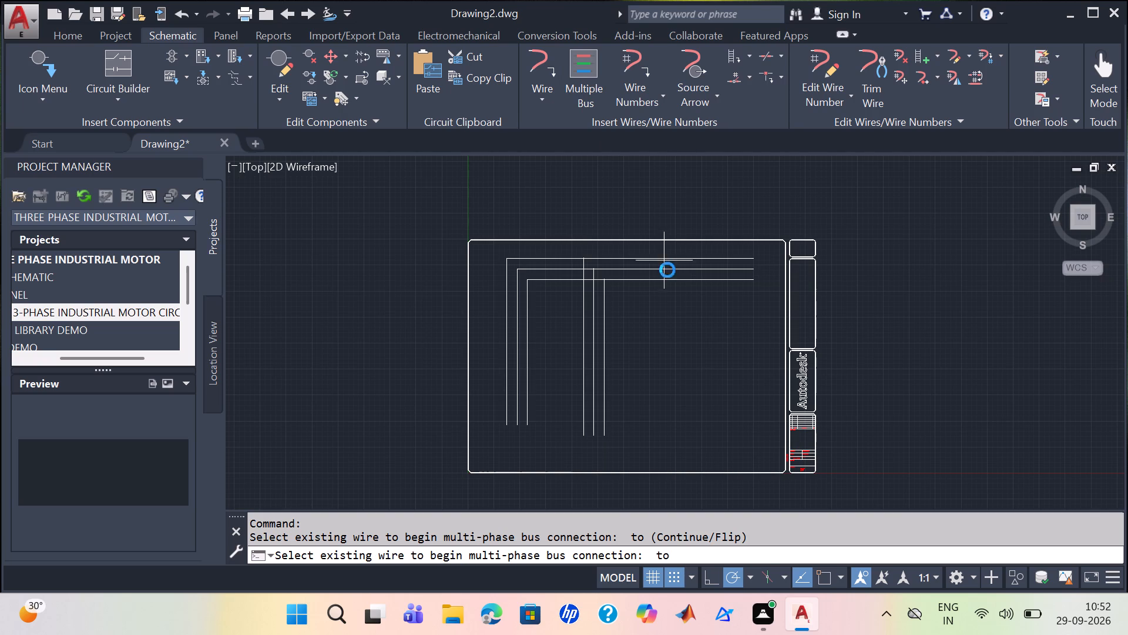
left_click(676, 435)
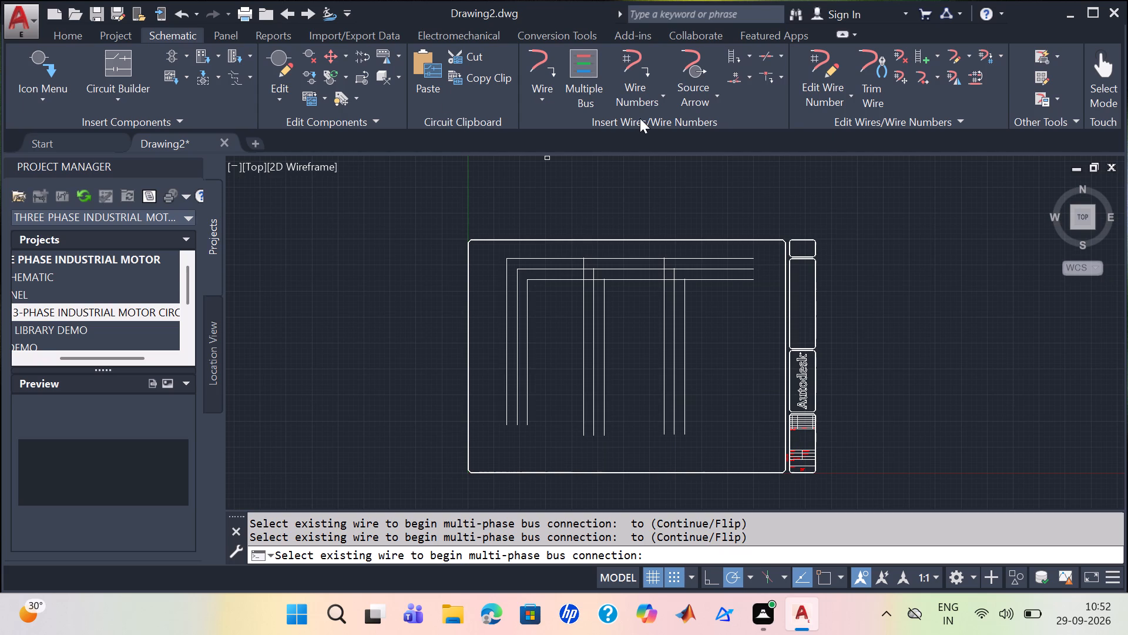
Start a source signal arrow at the right end of the uppermost horizontal bus wire.
left_click(709, 94)
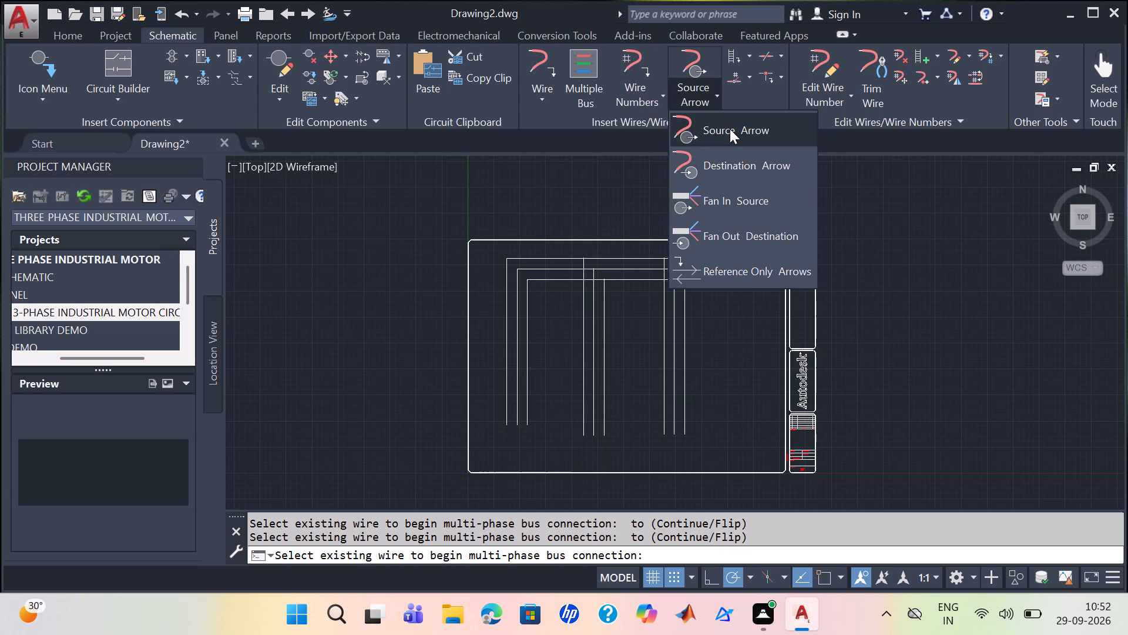
left_click(730, 129)
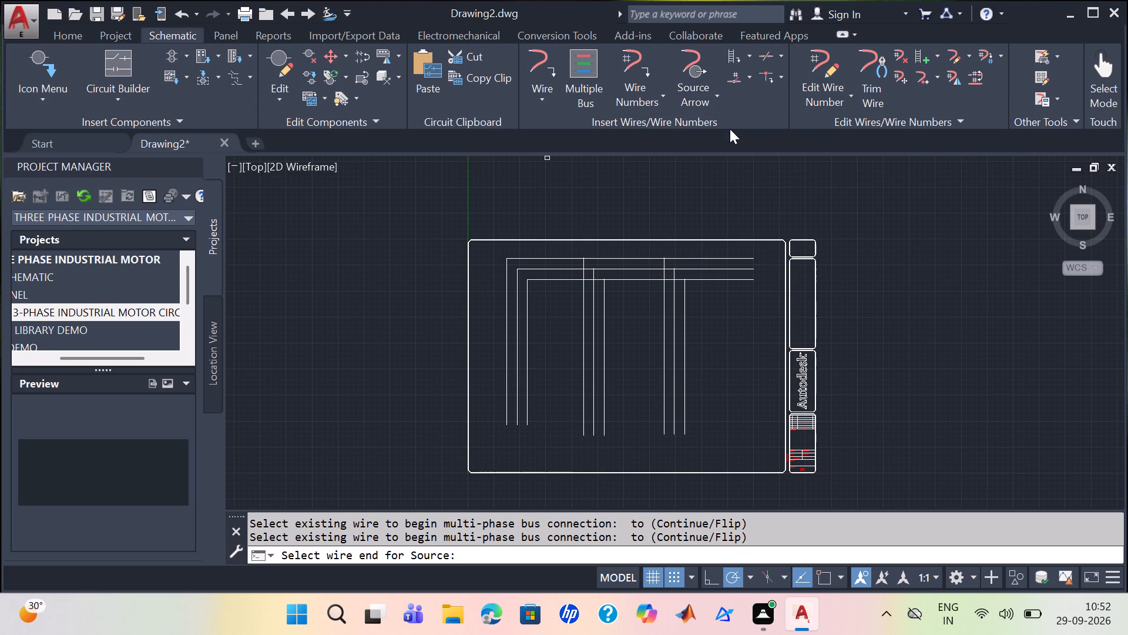
left_click(691, 95)
left_click(737, 124)
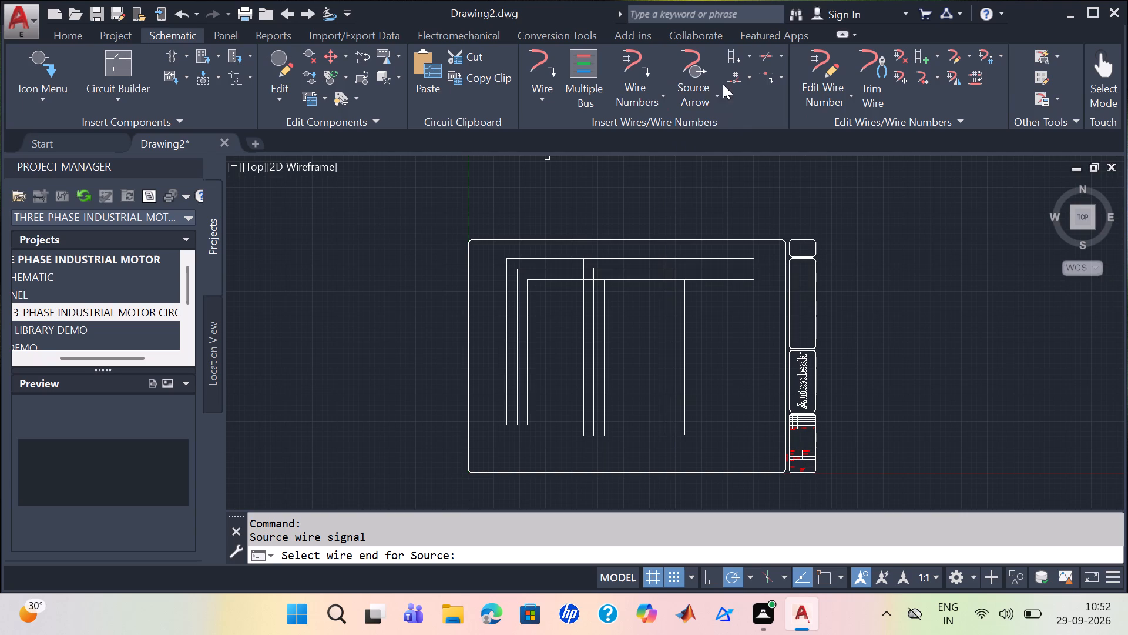
double_click(704, 90)
left_click(708, 93)
double_click(711, 137)
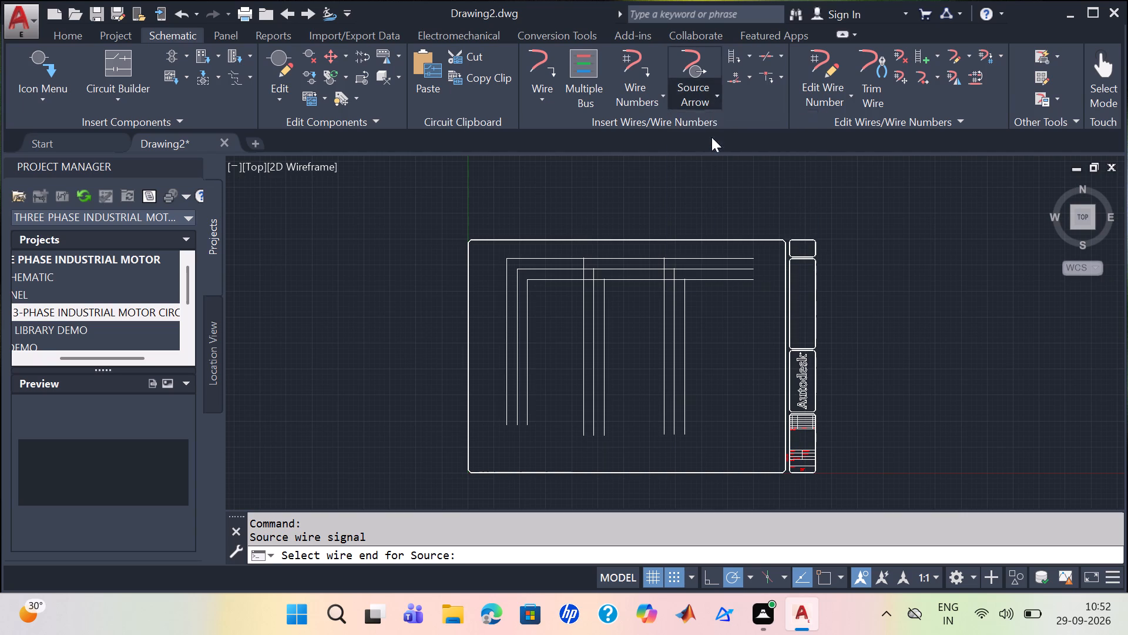
left_click(756, 259)
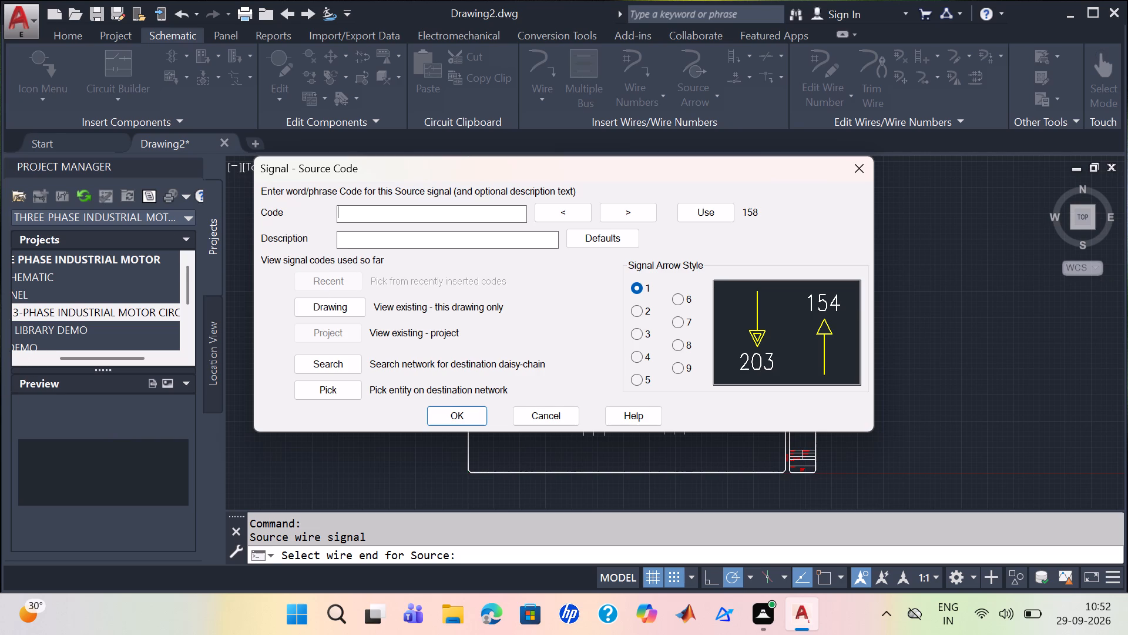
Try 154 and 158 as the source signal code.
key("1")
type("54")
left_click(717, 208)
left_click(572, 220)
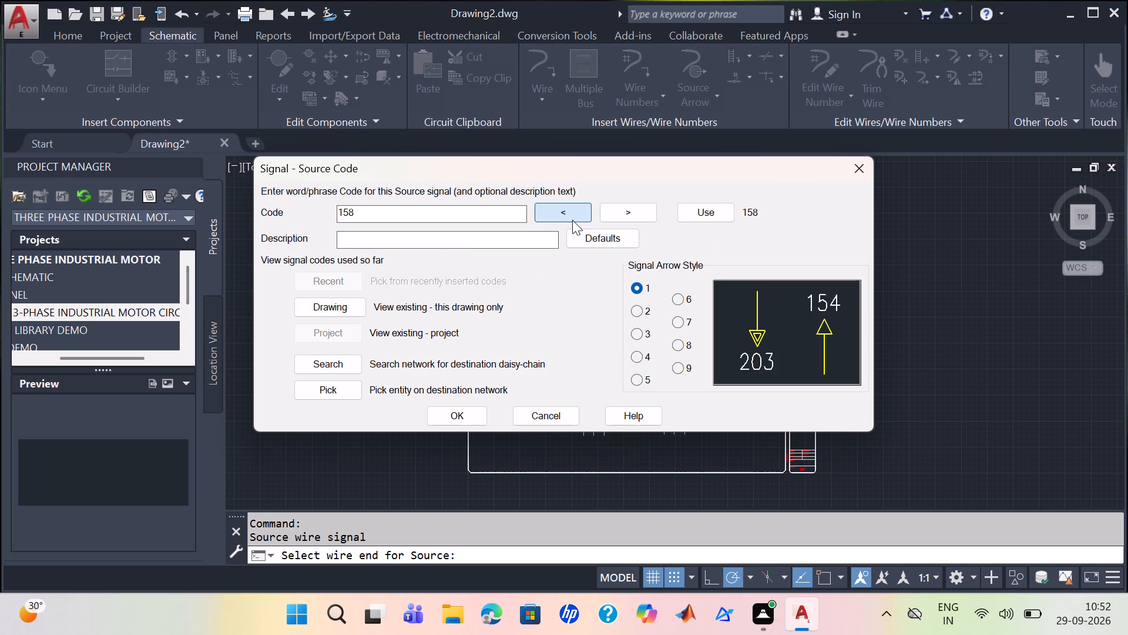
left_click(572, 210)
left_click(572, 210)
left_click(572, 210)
Set the source signal code to 1.
left_click_drag(505, 217, 281, 224)
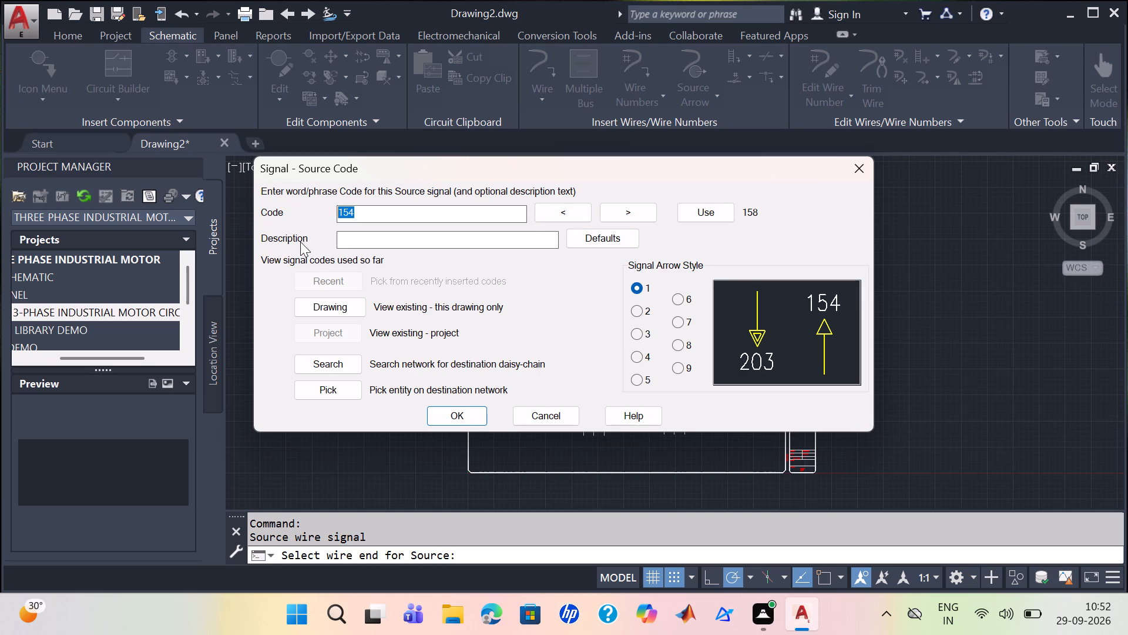
key("BackSpace")
key("1")
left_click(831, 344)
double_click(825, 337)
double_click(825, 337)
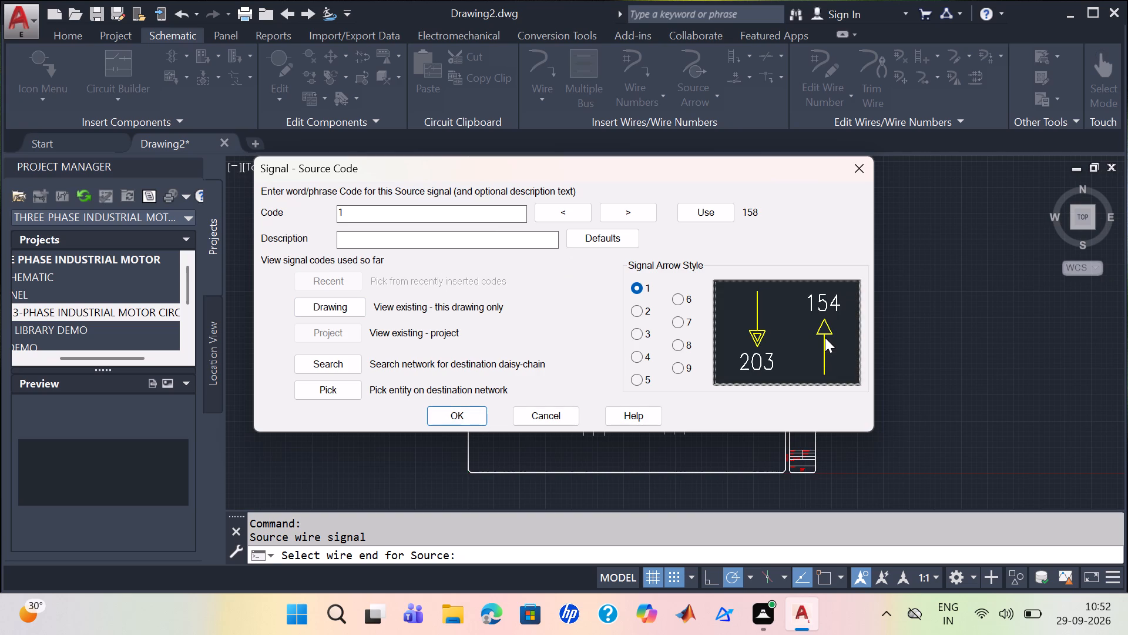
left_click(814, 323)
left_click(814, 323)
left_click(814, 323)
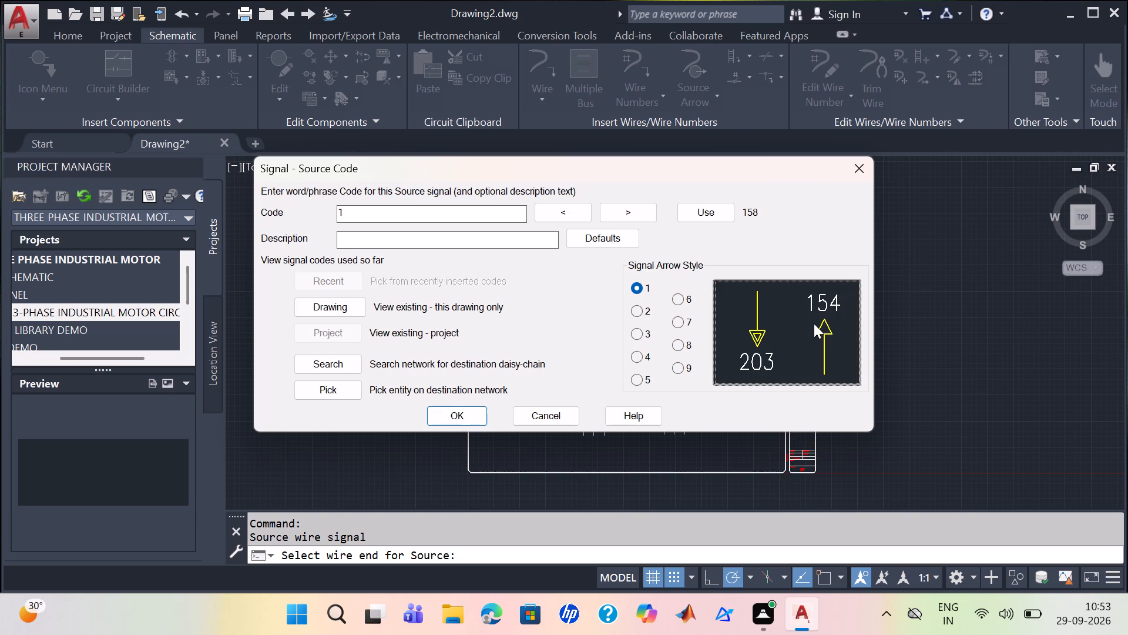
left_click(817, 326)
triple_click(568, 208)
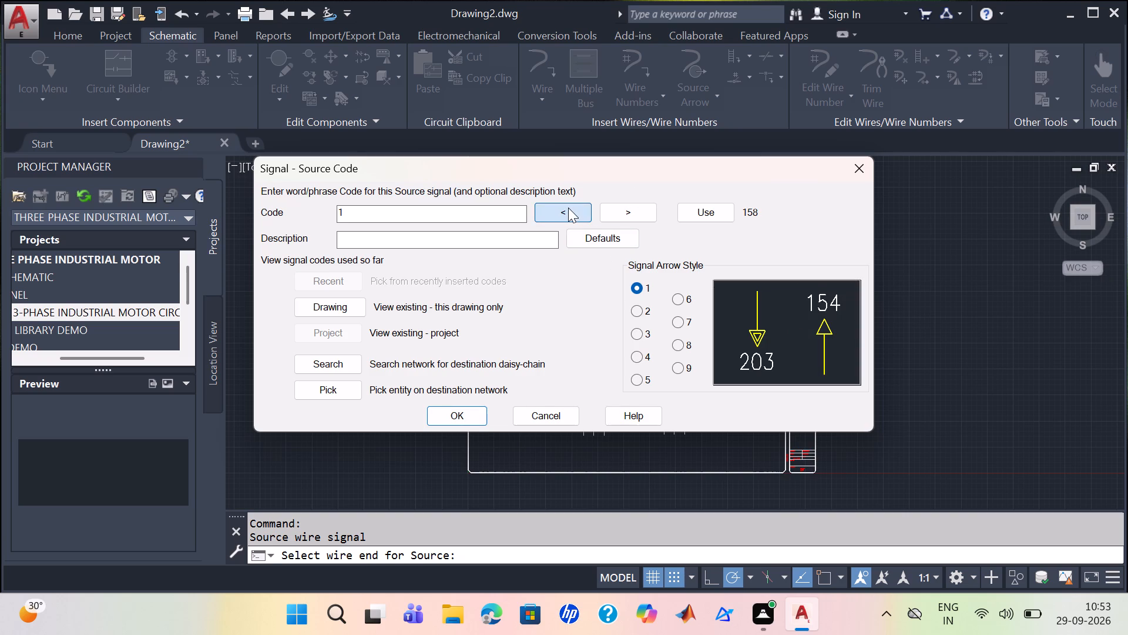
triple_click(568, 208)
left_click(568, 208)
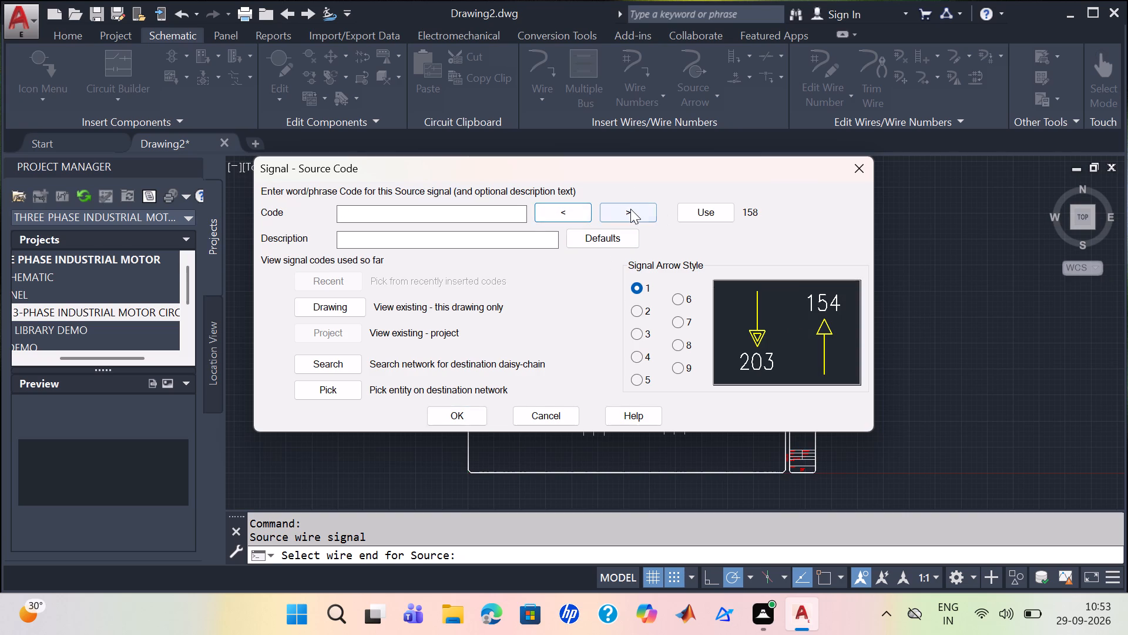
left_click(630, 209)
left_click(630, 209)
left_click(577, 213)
Compare the alternative signal arrow styles, including 2, 3, 4 and 9, and return to style 1.
left_click(638, 308)
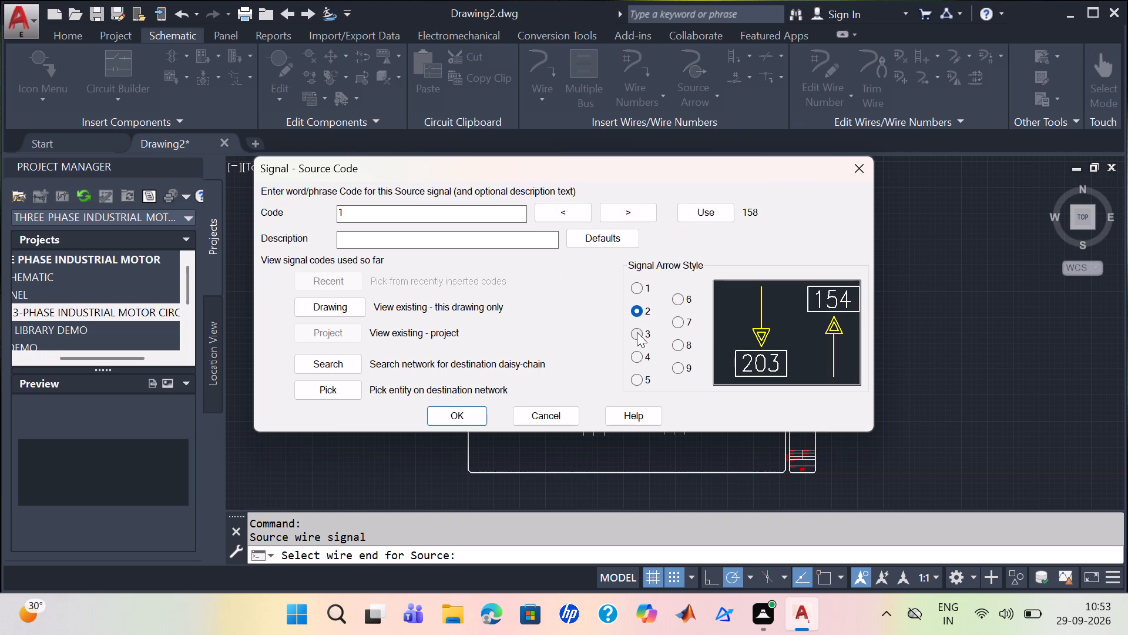
left_click(637, 332)
left_click(639, 356)
left_click(636, 368)
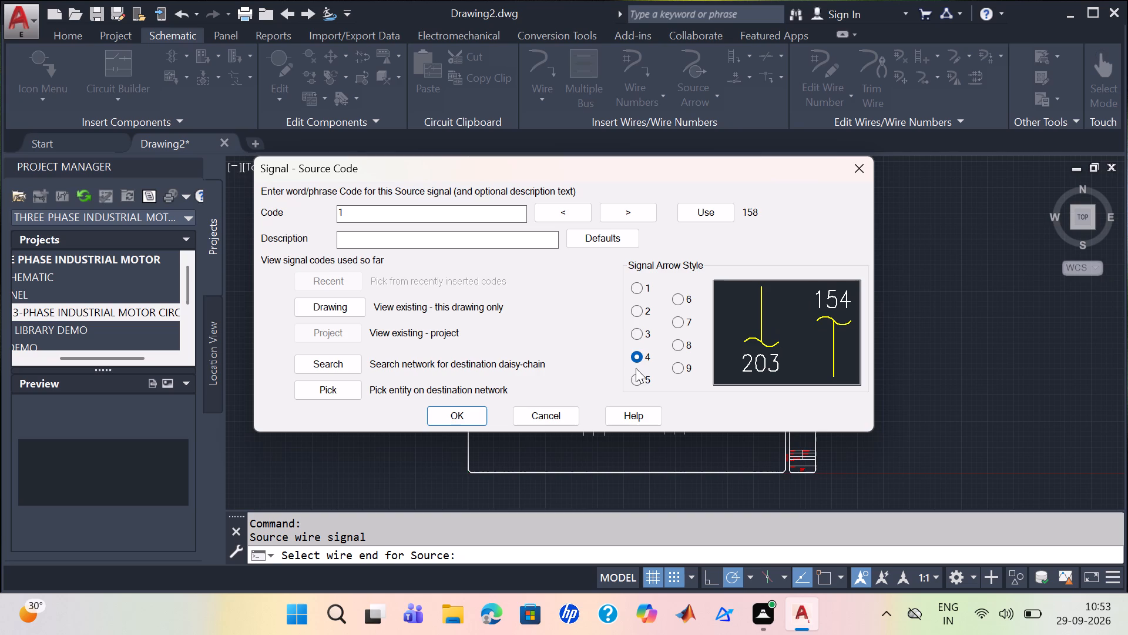
left_click(633, 284)
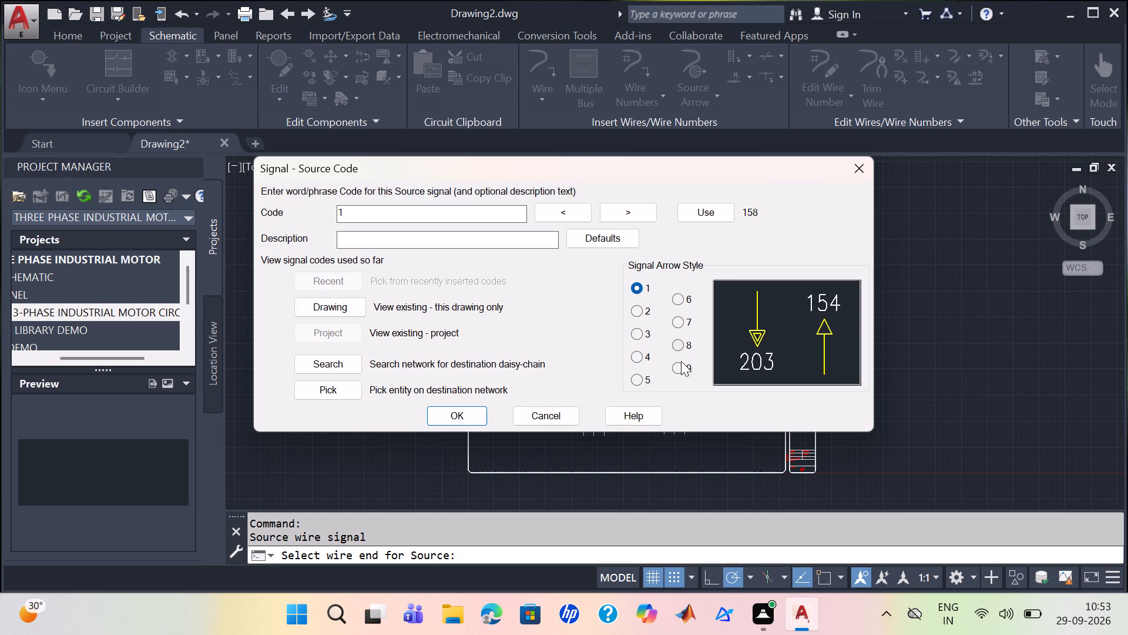
left_click(677, 365)
left_click(634, 286)
Insert the style 1 source arrow with code 1, and place its destination arrow on the right end of the middle horizontal bus wire.
left_click(337, 362)
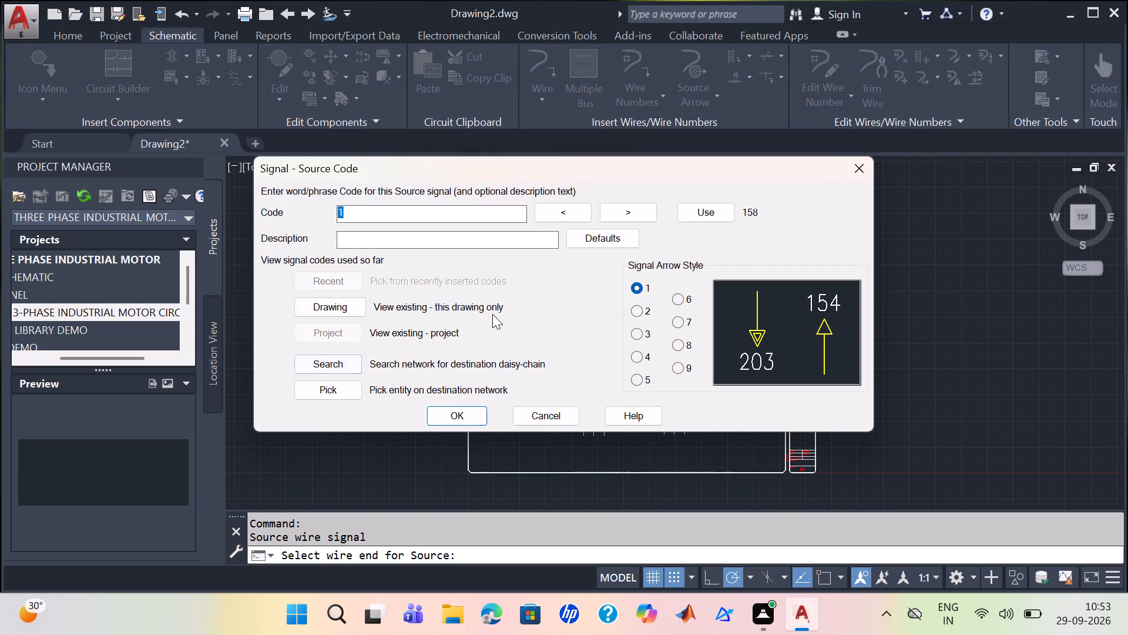
left_click(459, 404)
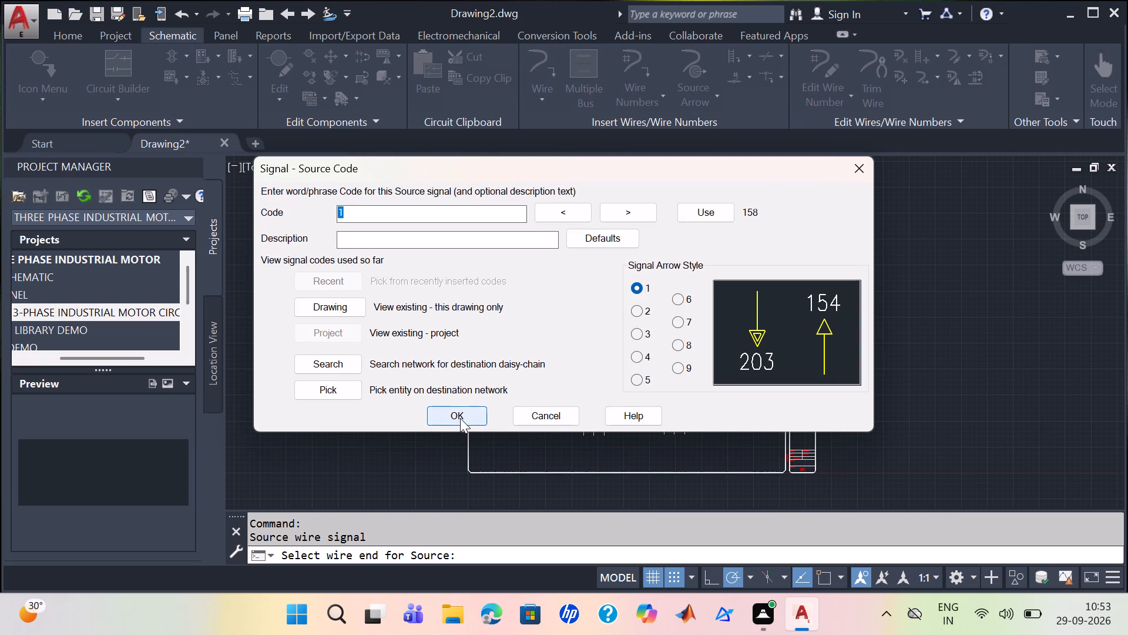
left_click(460, 418)
left_click(534, 303)
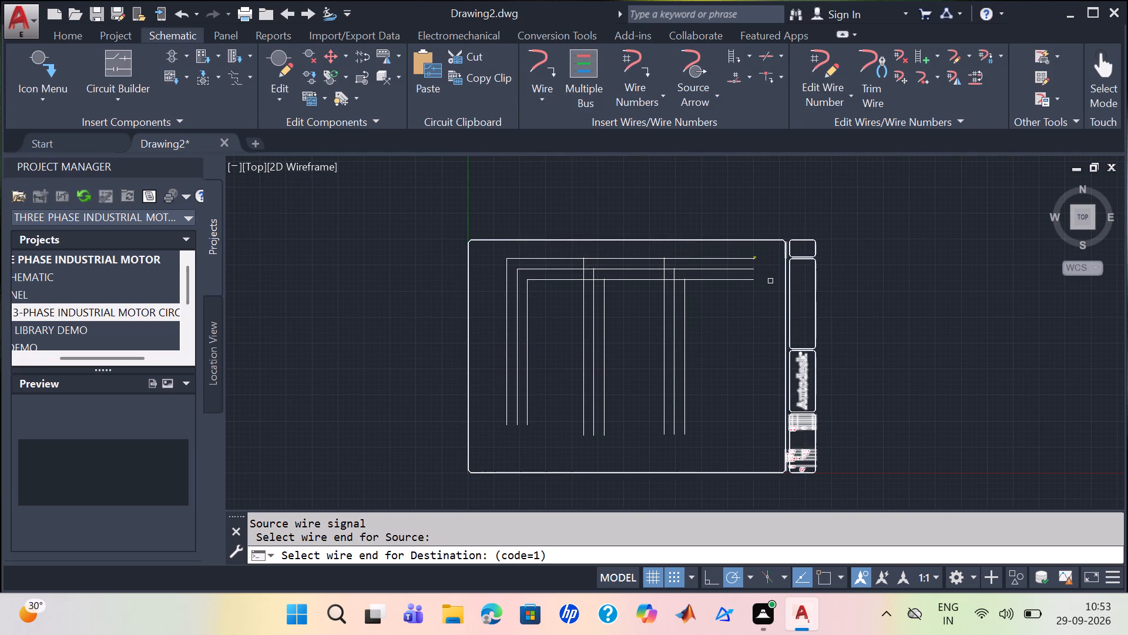
scroll(764, 256, "up", 4)
scroll(714, 279, "up", 2)
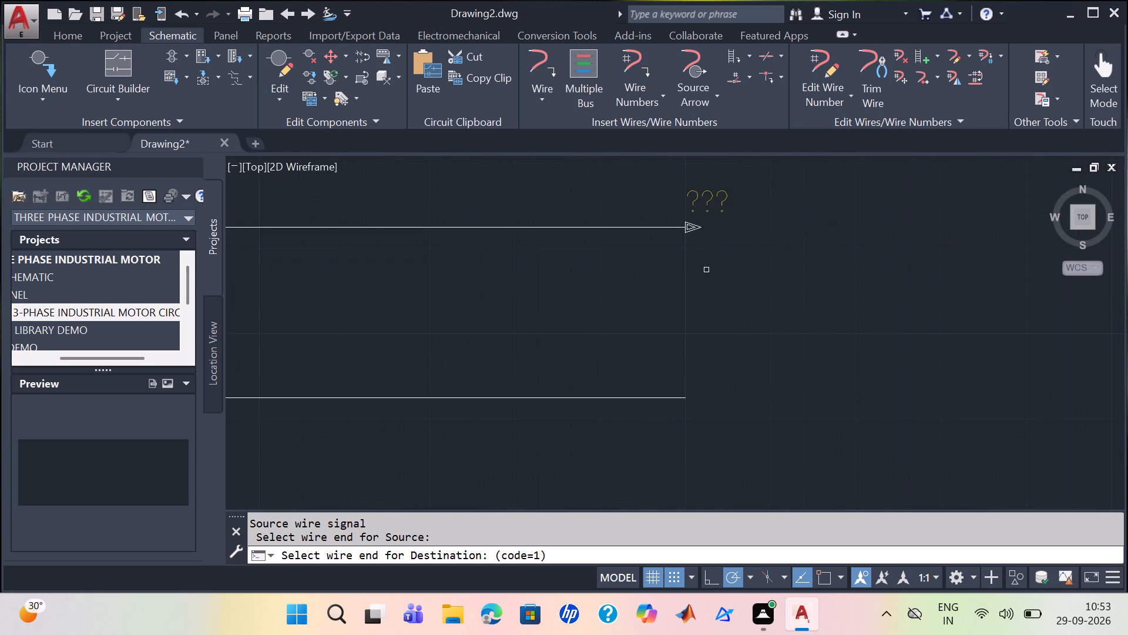
left_click(692, 389)
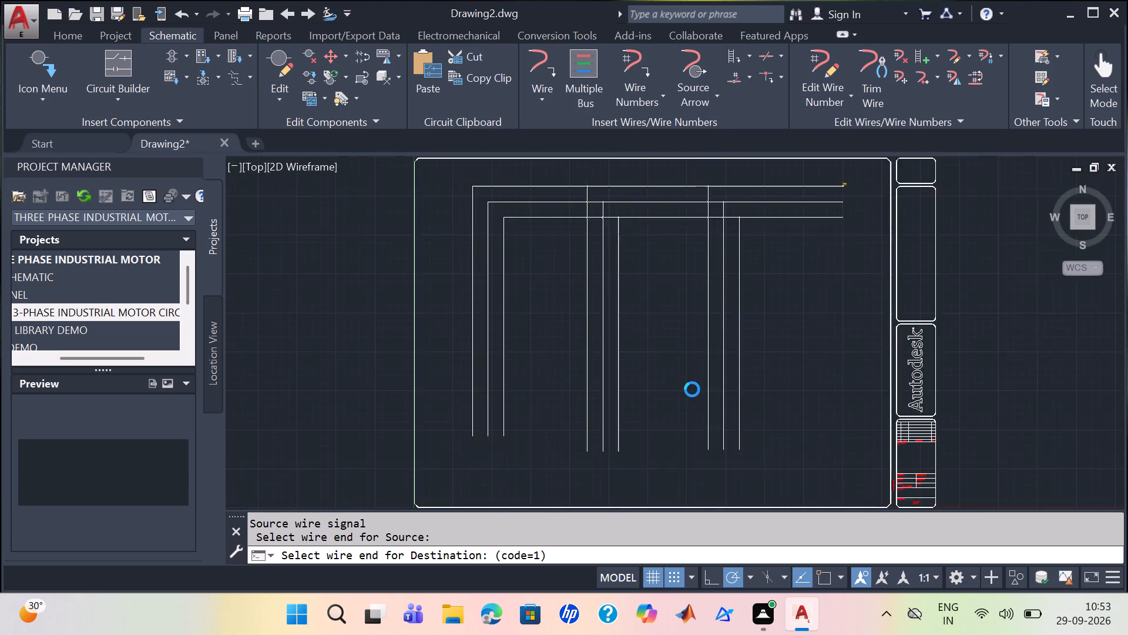
Delete the code 1 destination arrow from the middle bus wire and its source arrow from the top bus wire.
scroll(752, 379, "down", 3)
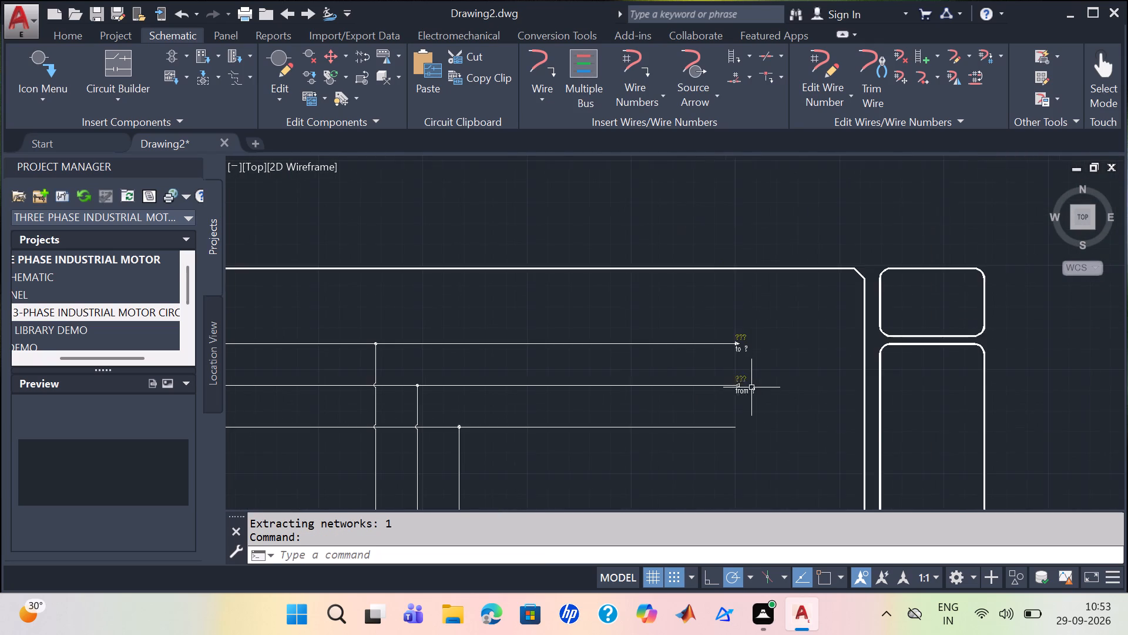
scroll(751, 389, "down", 2)
scroll(752, 392, "up", 5)
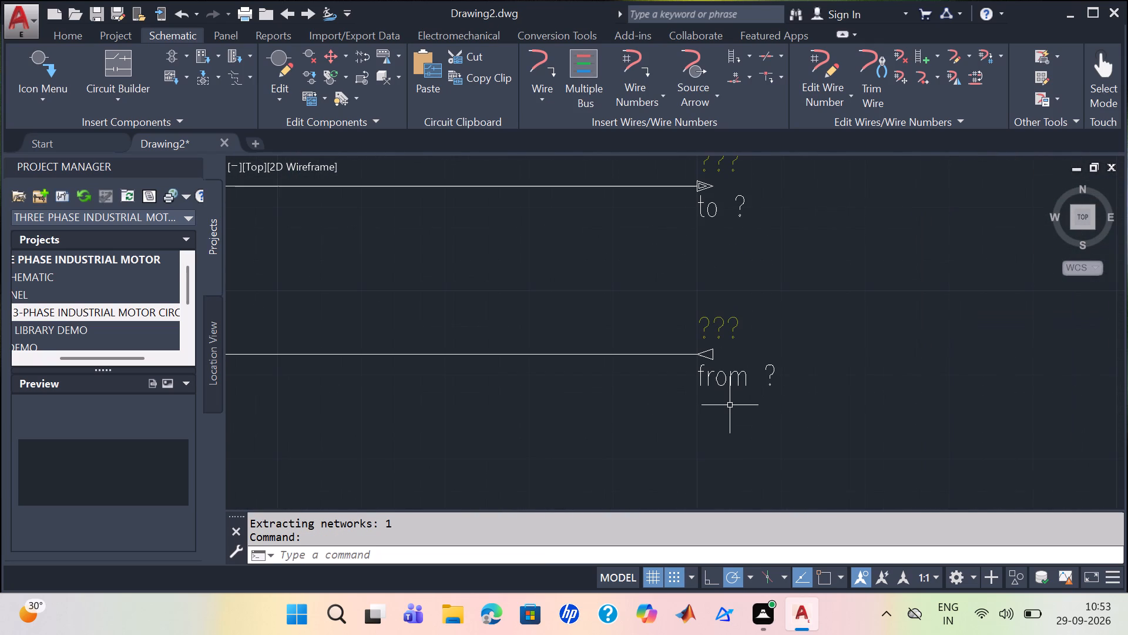
scroll(731, 433, "down", 1)
middle_click_drag(724, 437, 738, 396)
left_click(726, 447)
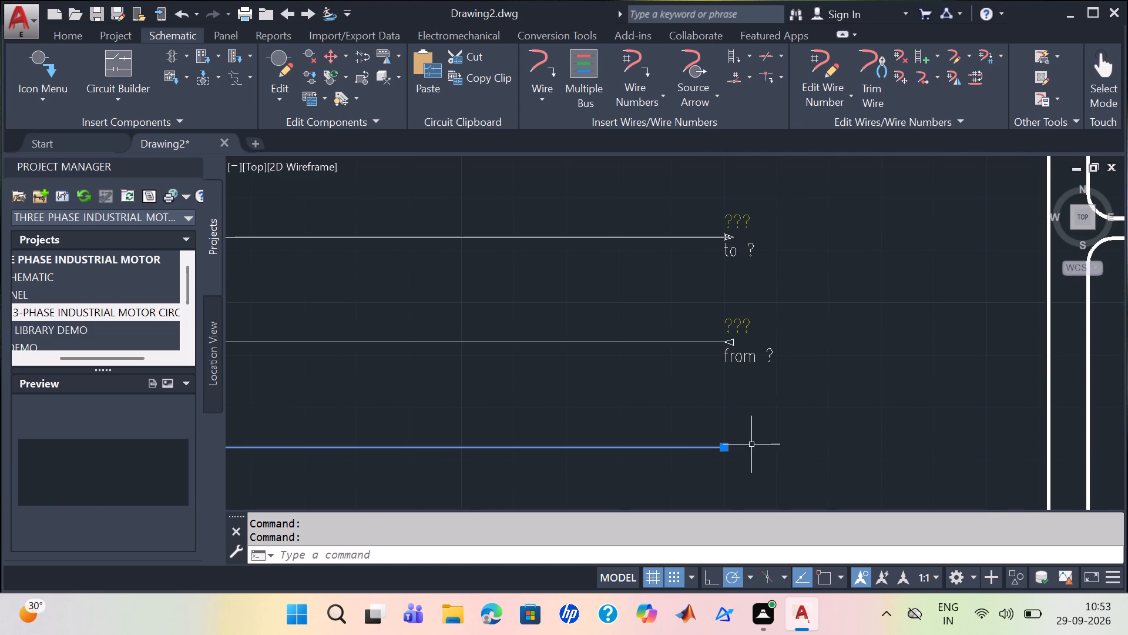
key("Escape")
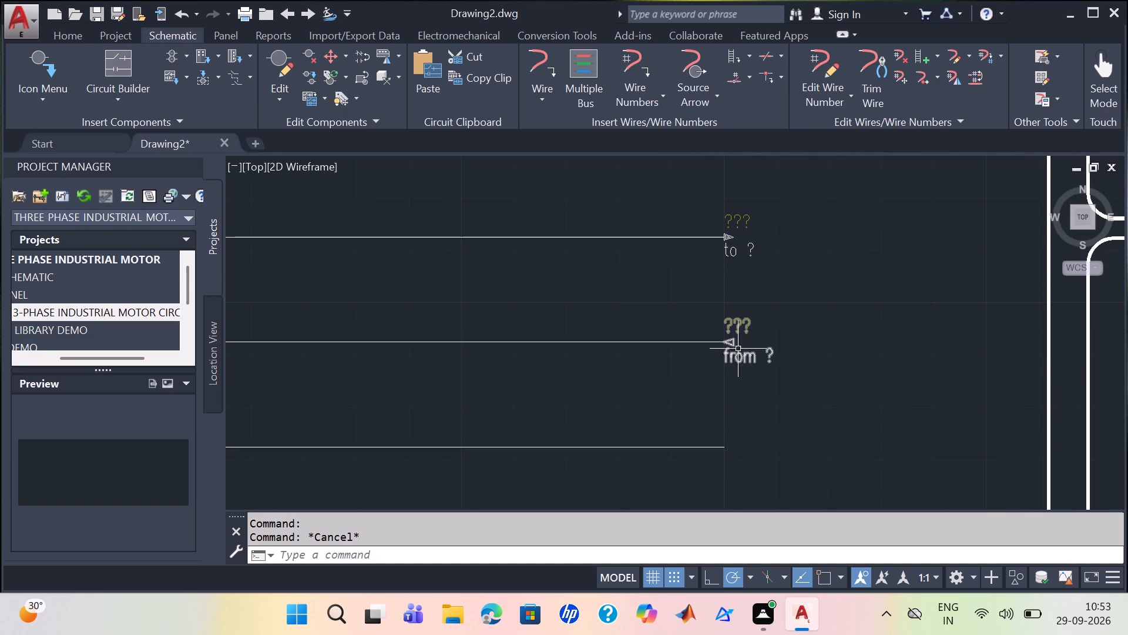
left_click(734, 346)
key("Delete")
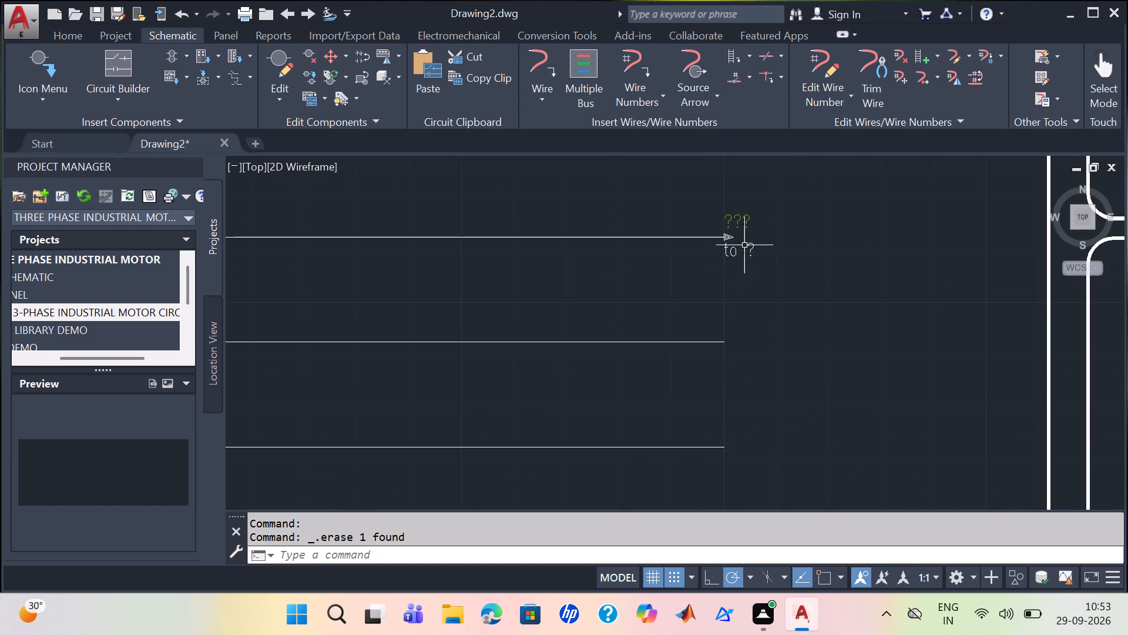
left_click(726, 238)
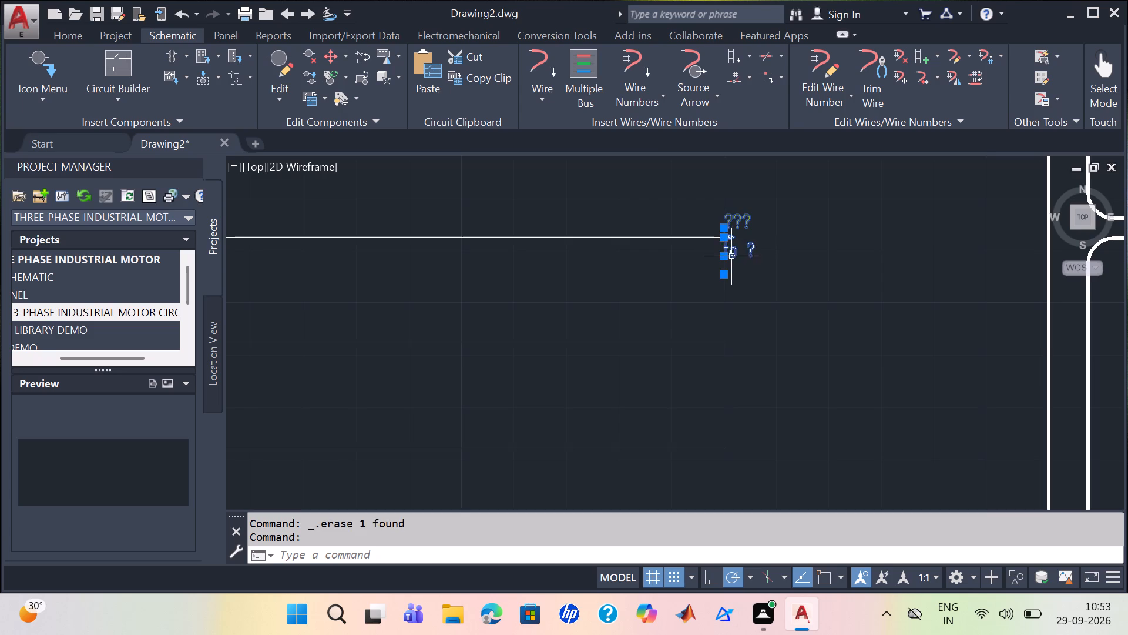
key("Delete")
Insert a style 1 source arrow with code 2 on the right end of the top horizontal bus wire.
left_click(704, 92)
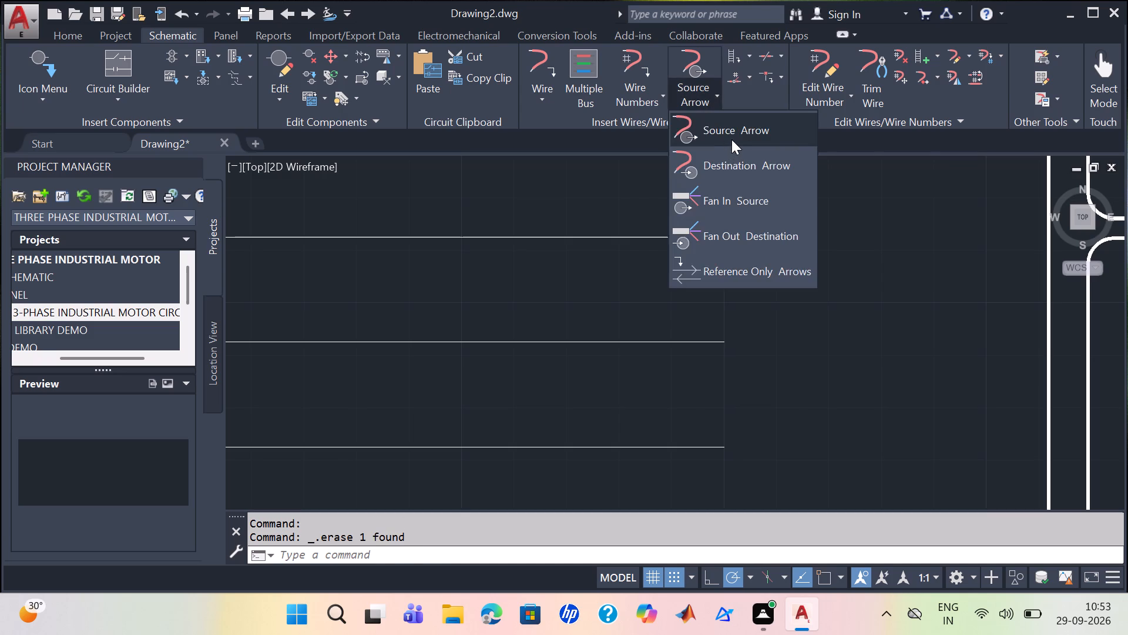
left_click(731, 139)
left_click(720, 240)
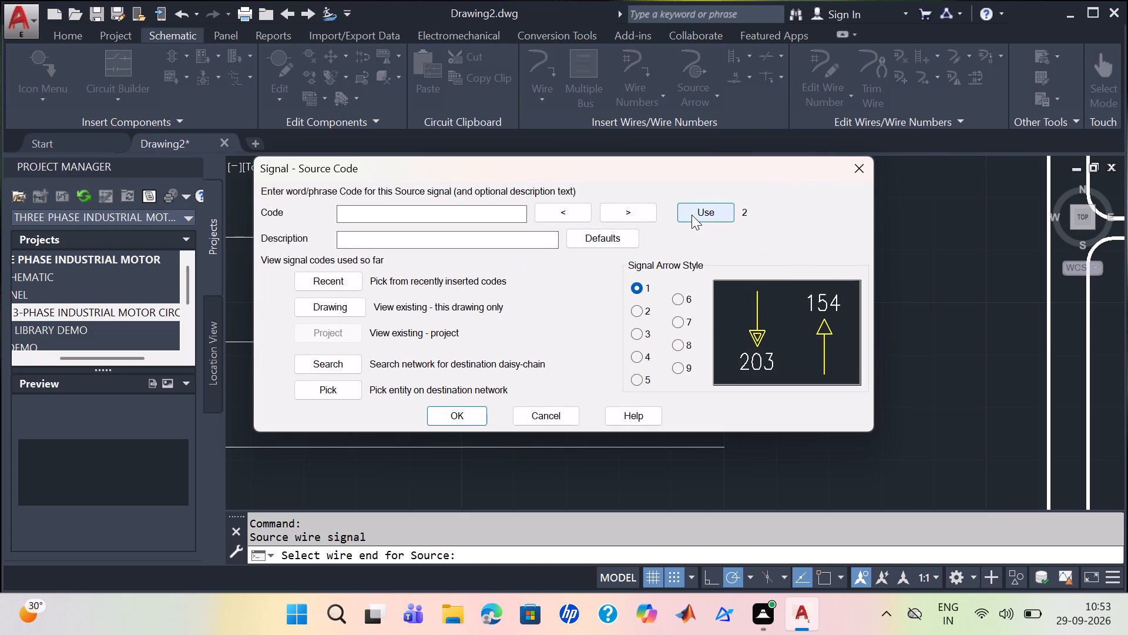
left_click(604, 235)
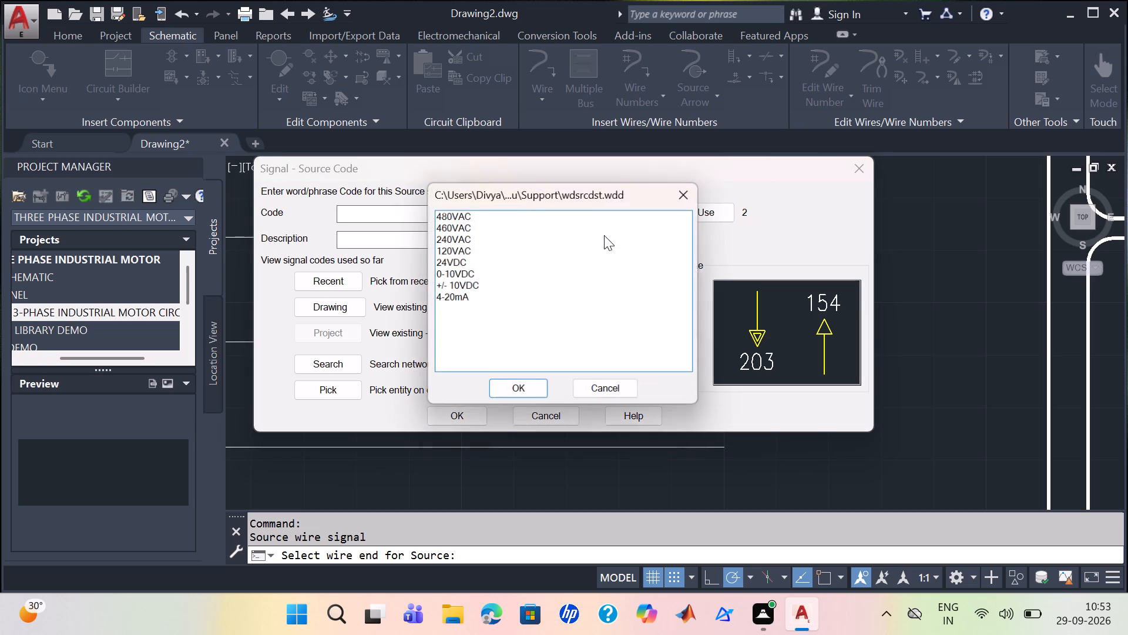
left_click(674, 192)
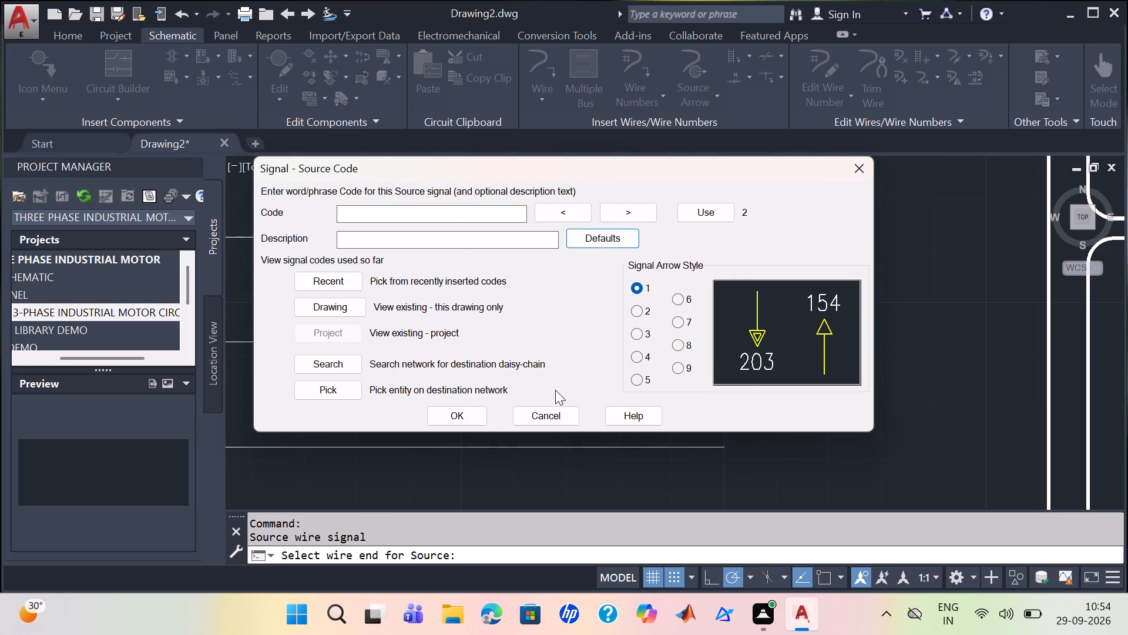
left_click(479, 414)
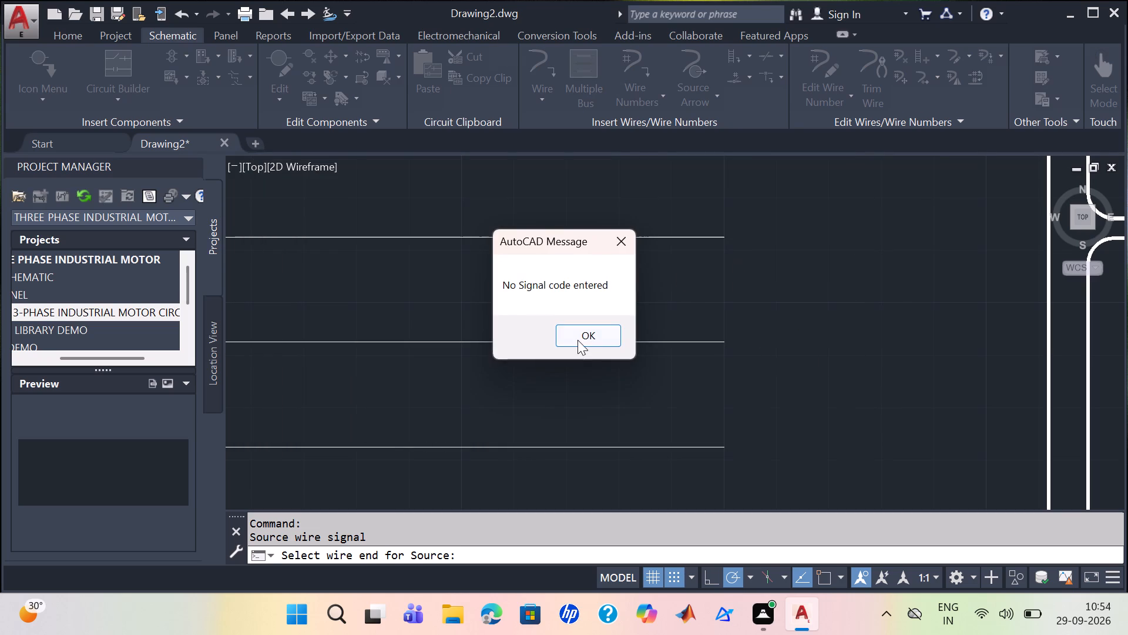
left_click(579, 340)
left_click(449, 215)
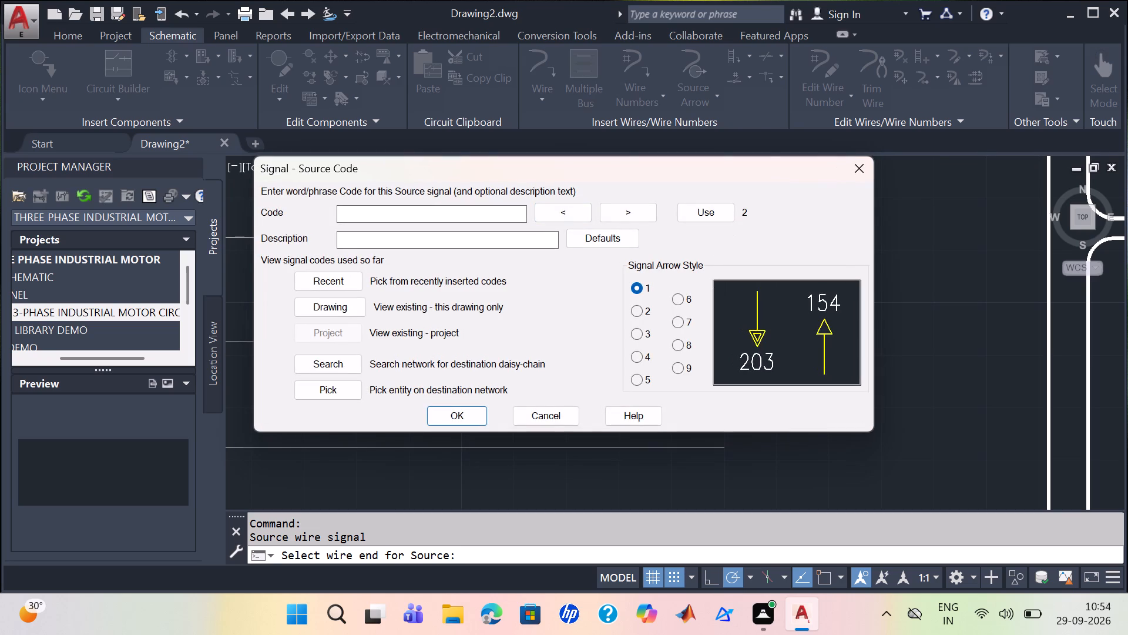
left_click(719, 211)
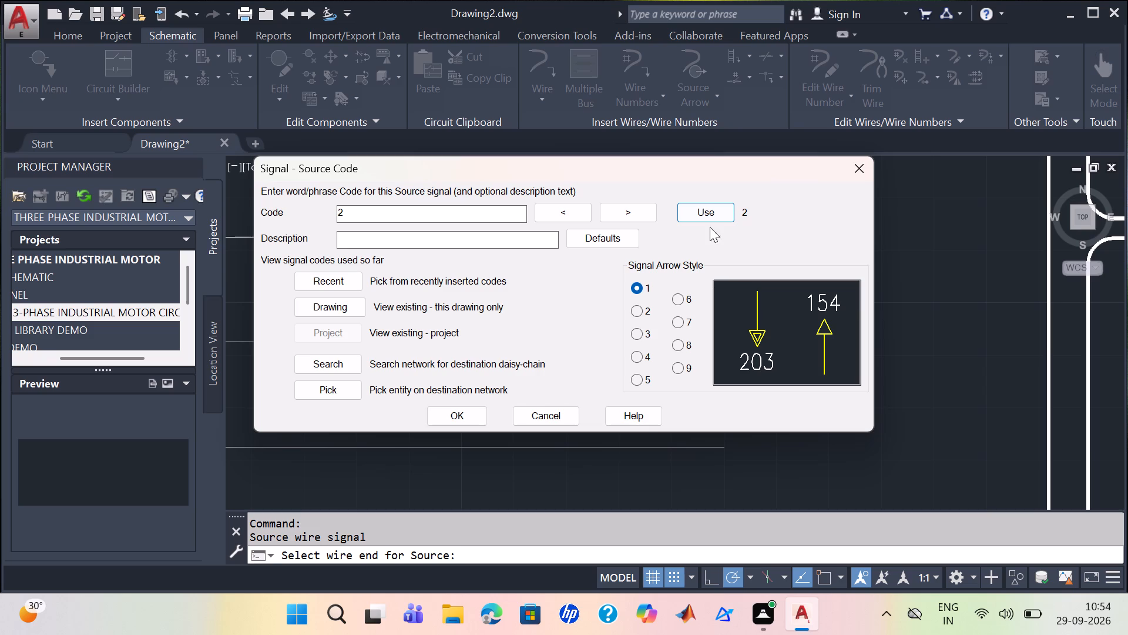
left_click(472, 413)
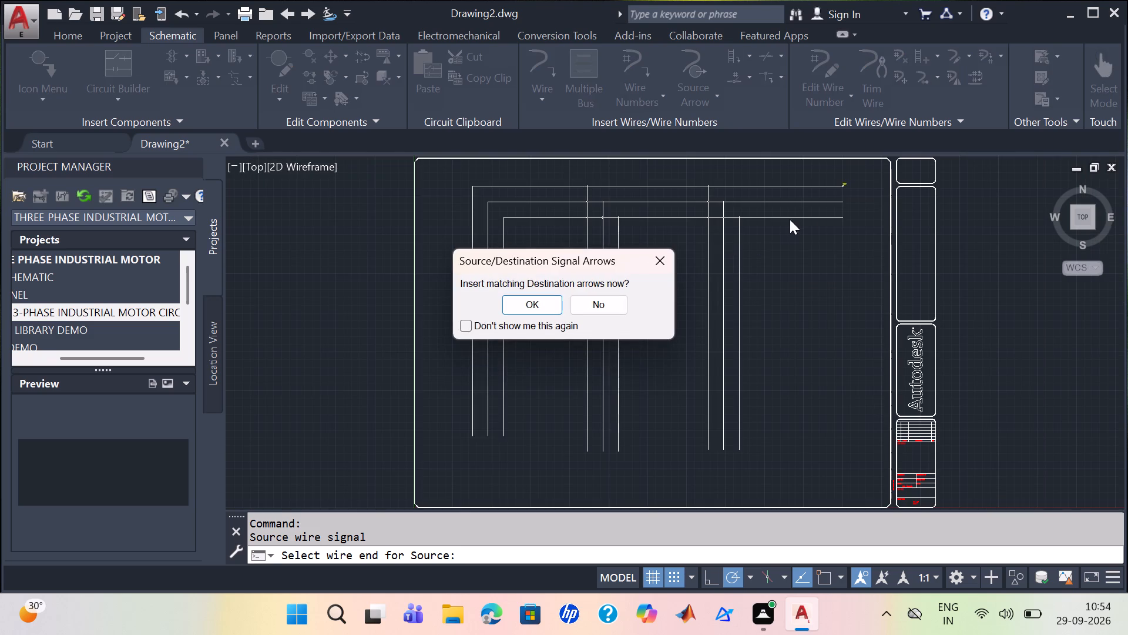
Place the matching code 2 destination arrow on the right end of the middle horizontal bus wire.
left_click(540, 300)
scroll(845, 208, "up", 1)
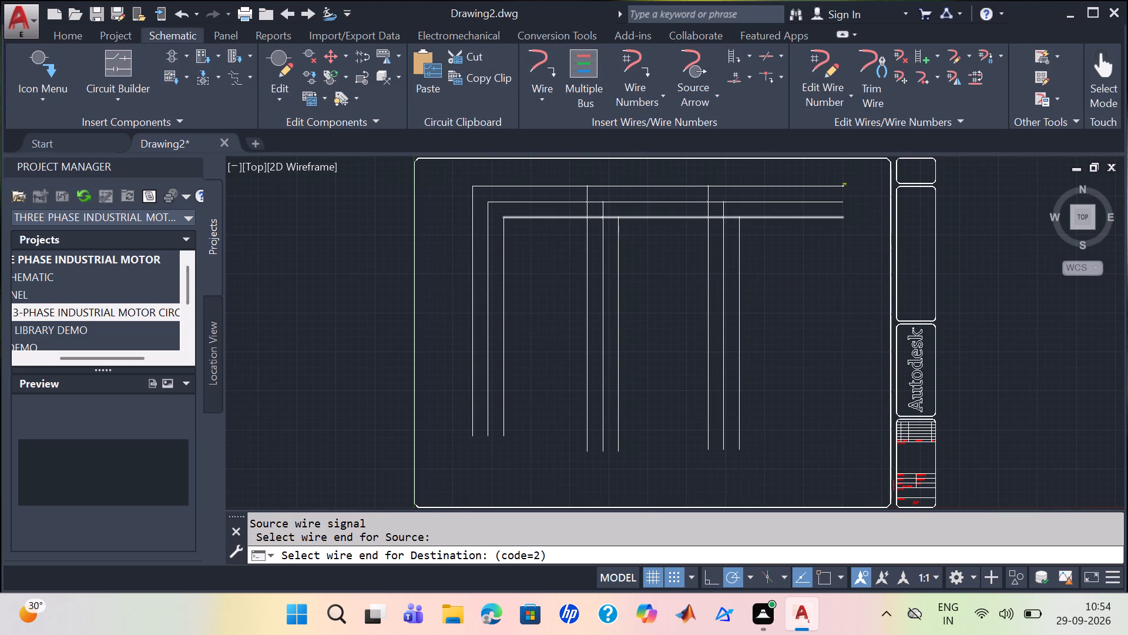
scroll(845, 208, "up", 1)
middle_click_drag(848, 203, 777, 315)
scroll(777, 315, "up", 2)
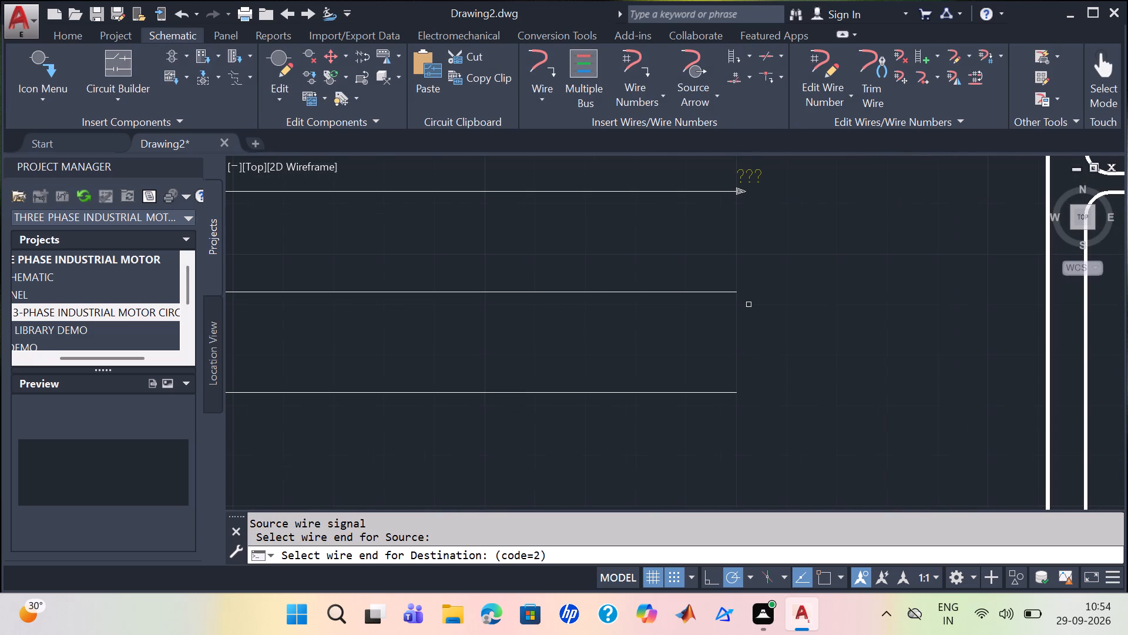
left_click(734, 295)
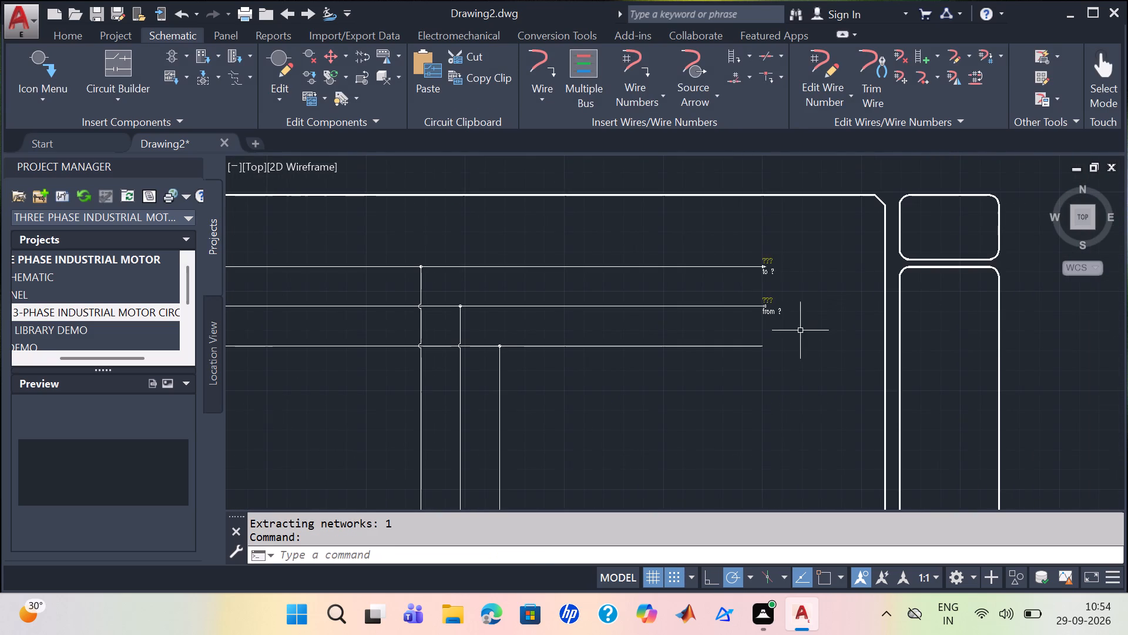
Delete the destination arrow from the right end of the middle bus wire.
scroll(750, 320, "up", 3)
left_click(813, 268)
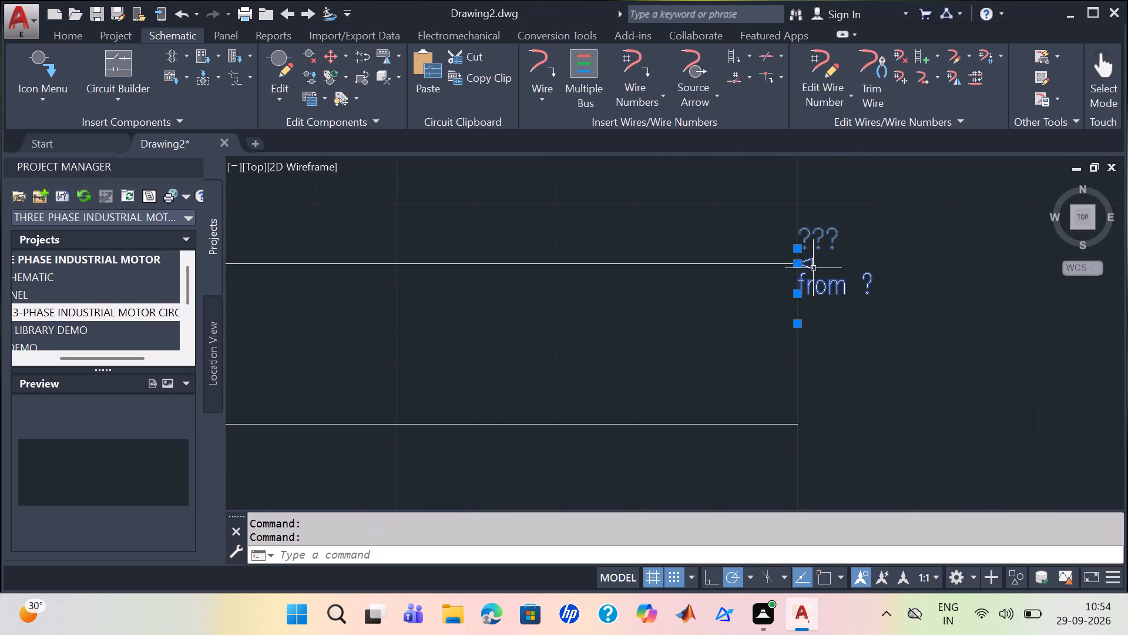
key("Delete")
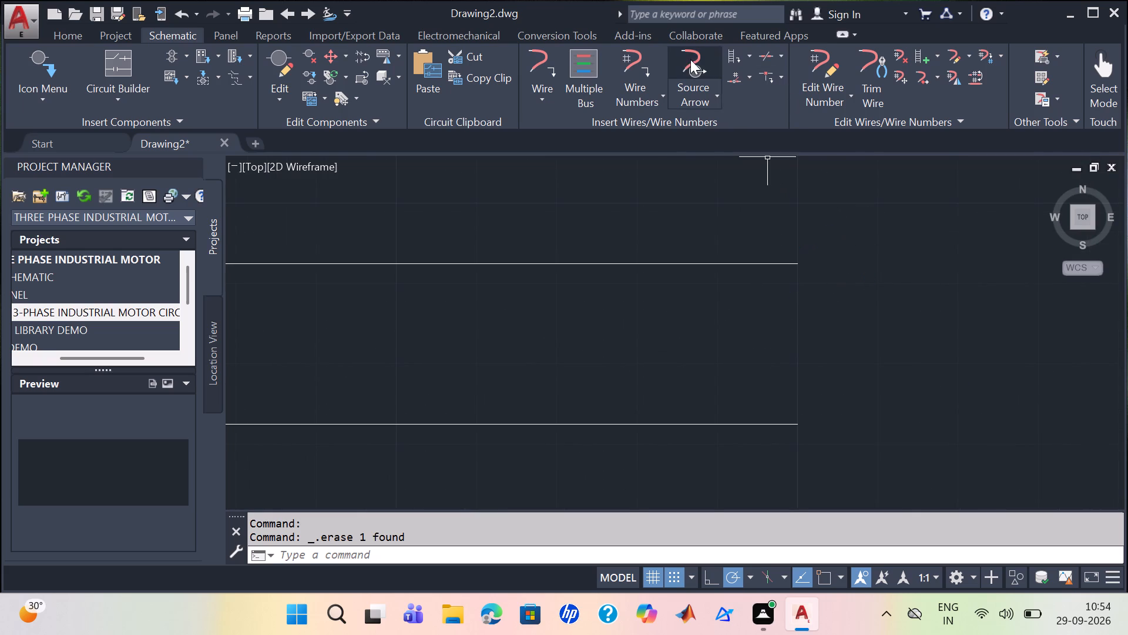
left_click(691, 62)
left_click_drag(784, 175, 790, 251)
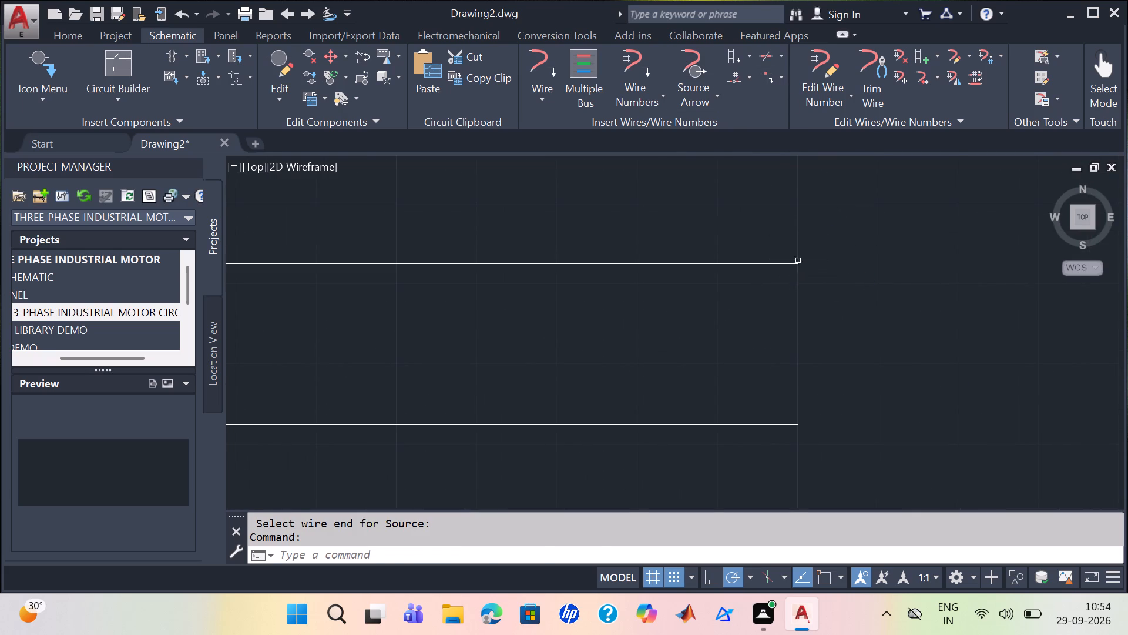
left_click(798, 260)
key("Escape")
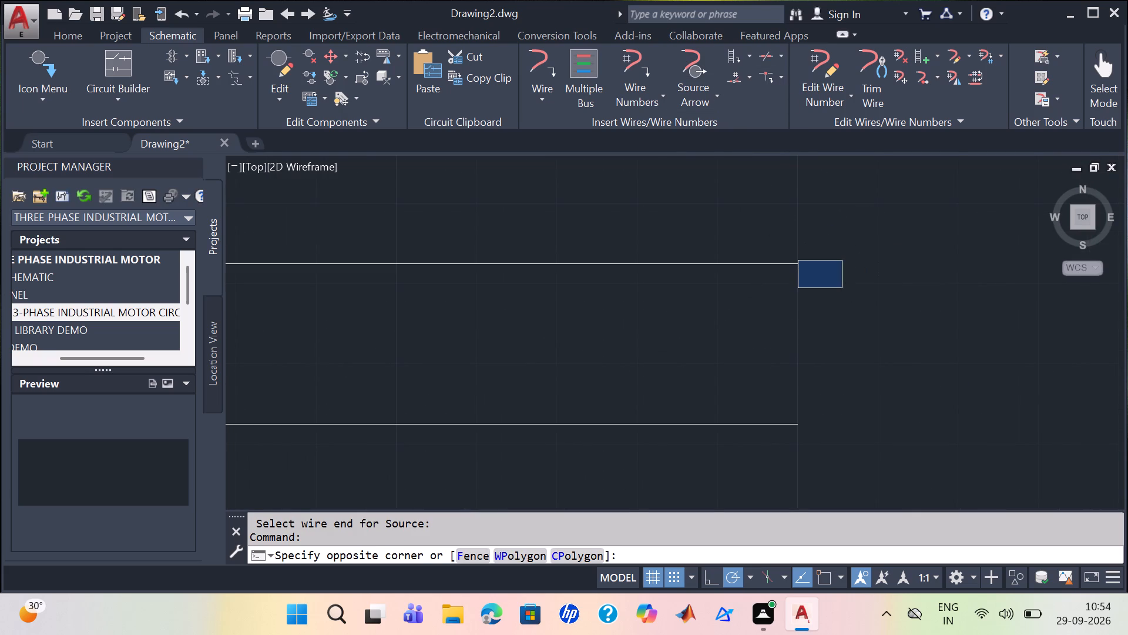
Insert a style 1 source arrow with code 3 on the right end of the middle horizontal bus wire.
left_click(700, 73)
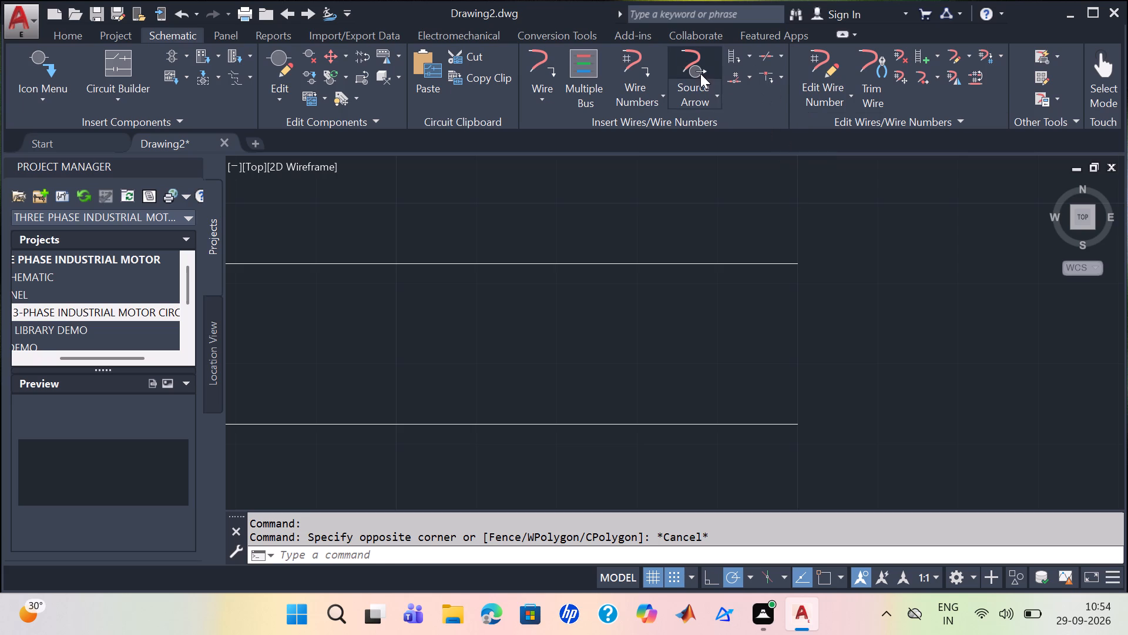
left_click(790, 256)
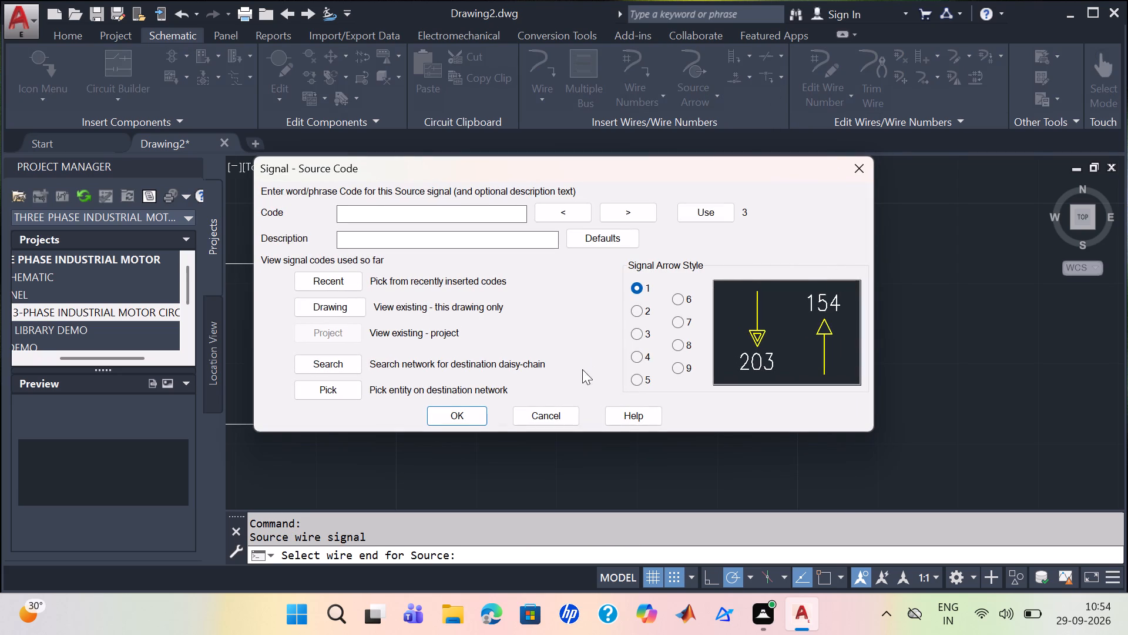
left_click(727, 205)
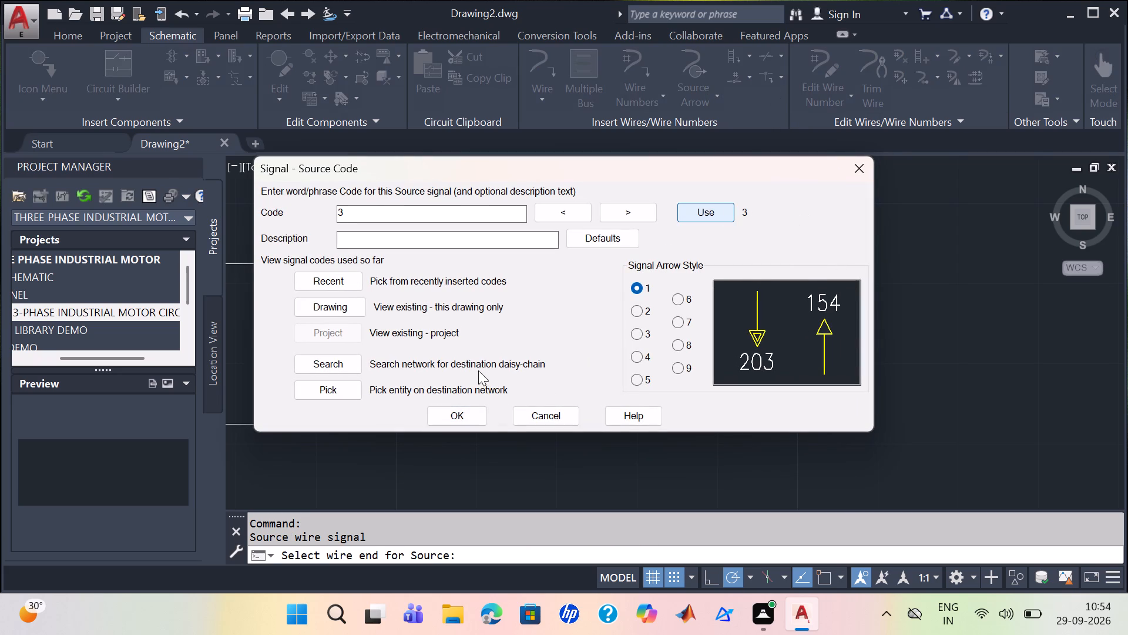
left_click(469, 415)
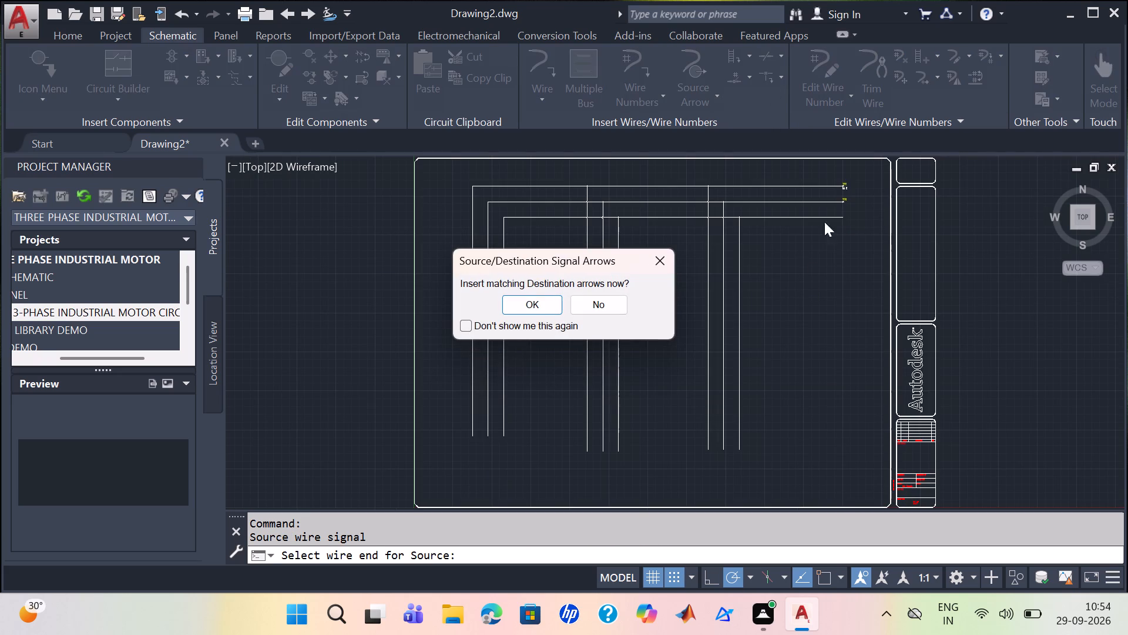
left_click(532, 295)
Insert a style 1 source arrow with code 4 on the right end of the lowest horizontal bus wire.
scroll(851, 220, "up", 2)
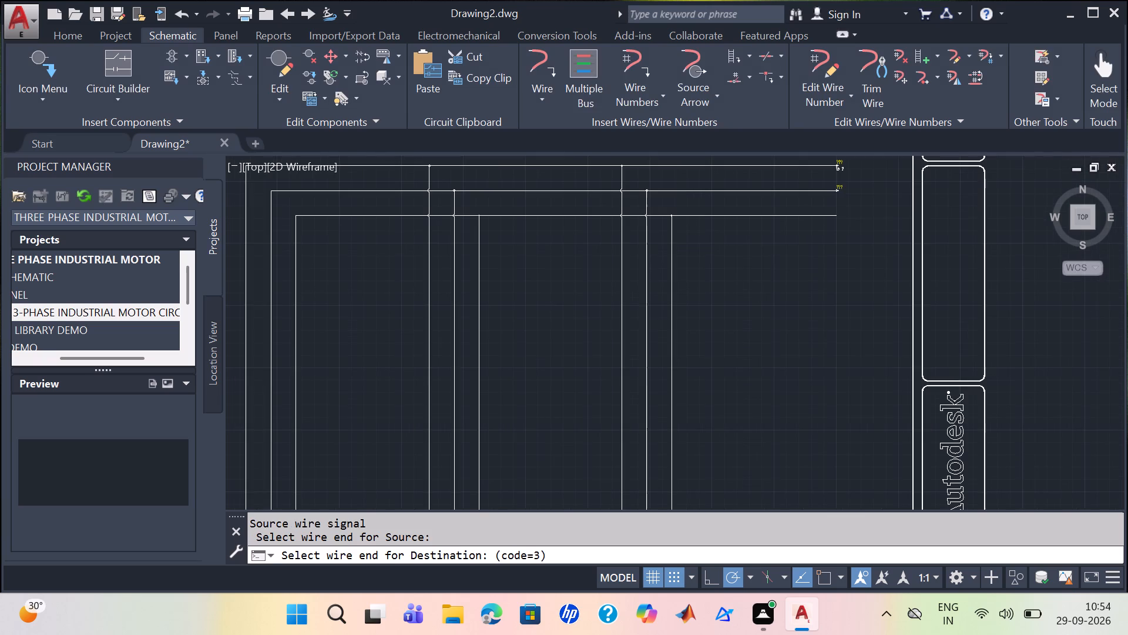
middle_click_drag(851, 220, 813, 292)
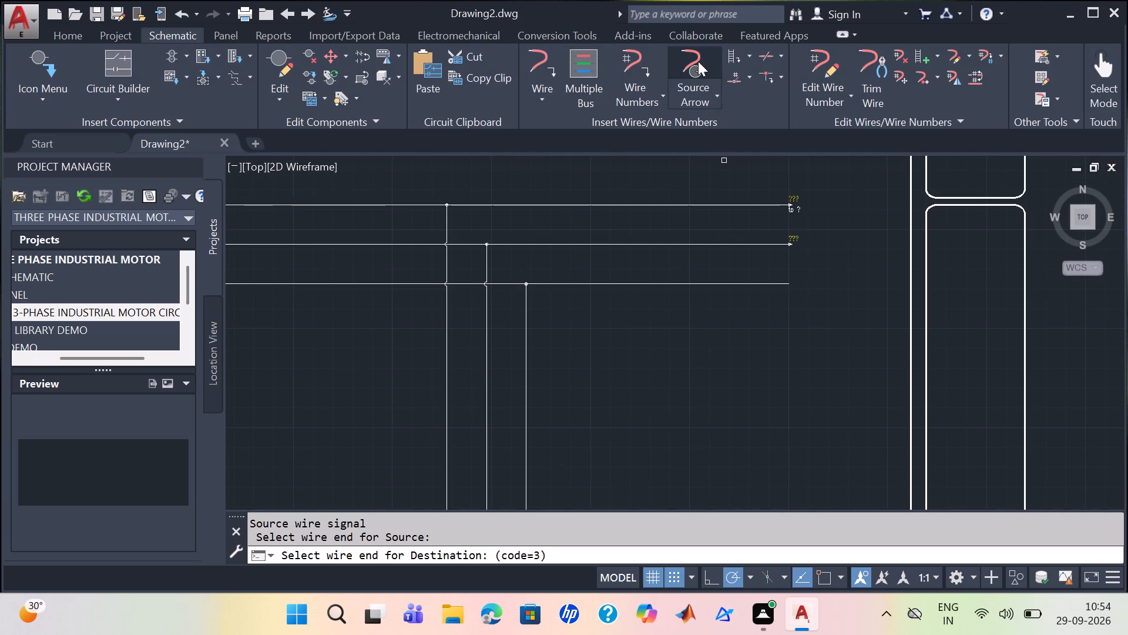
left_click(698, 61)
left_click(683, 91)
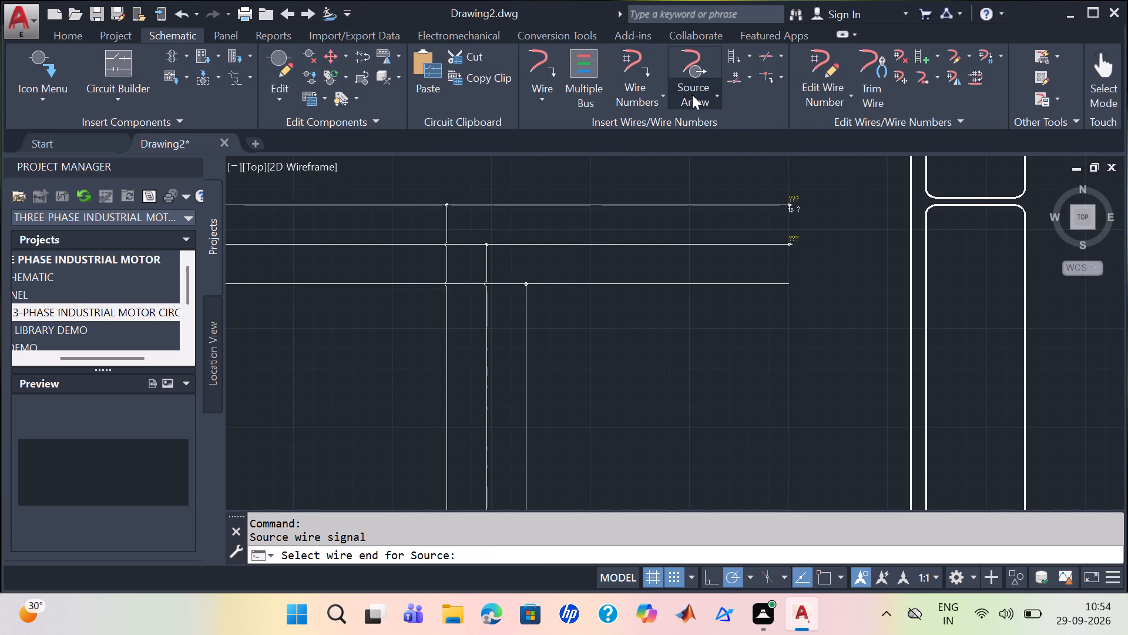
left_click(717, 130)
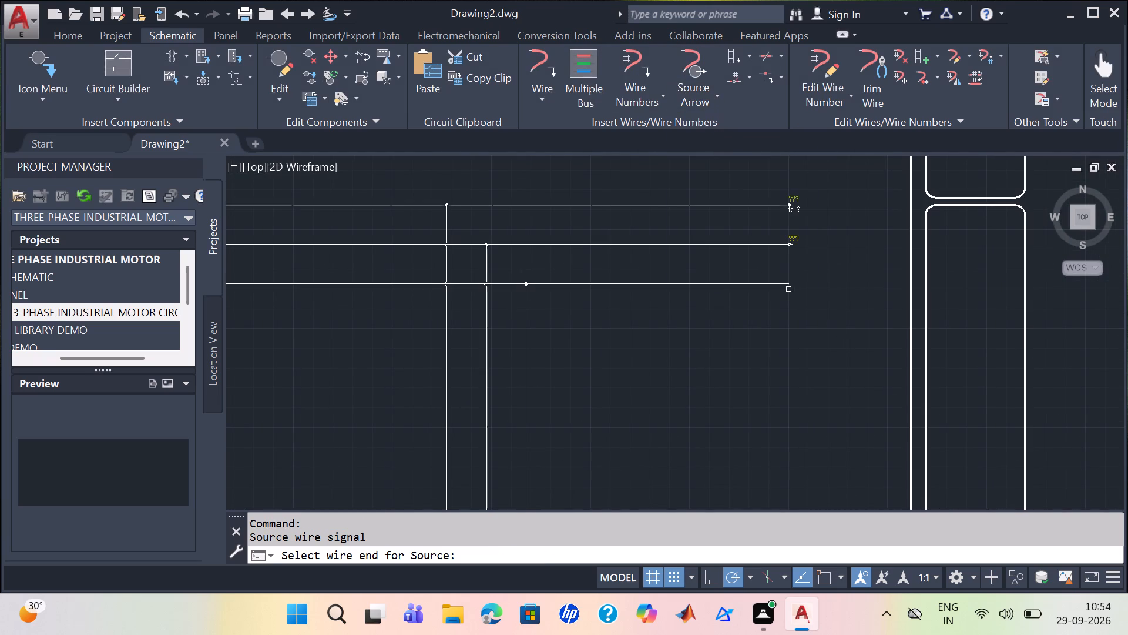
left_click(790, 286)
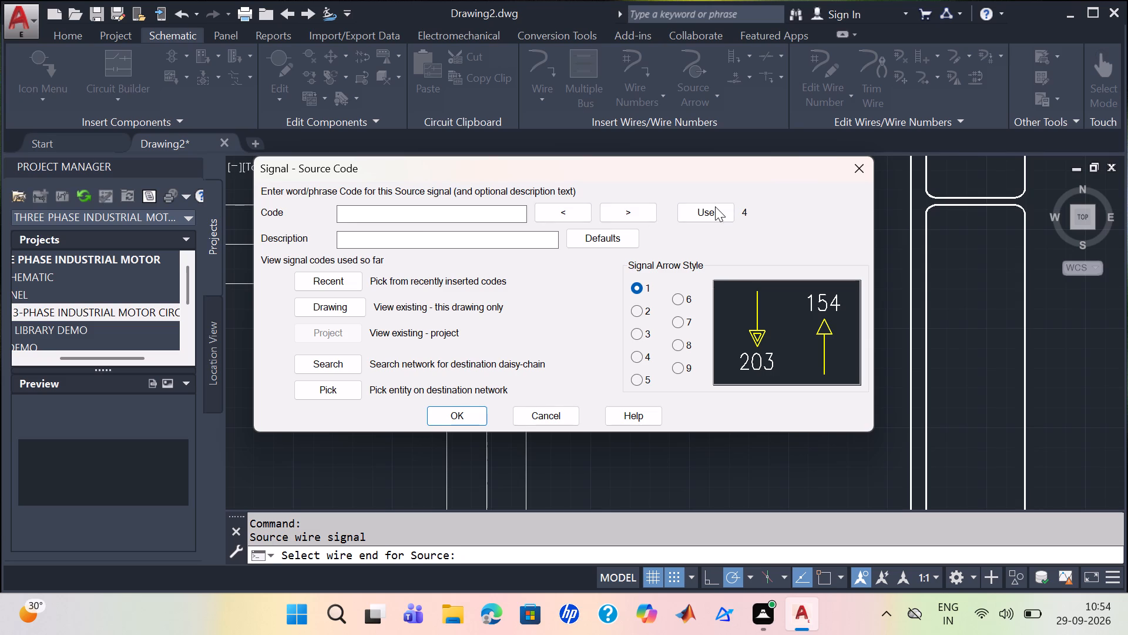
left_click(714, 207)
left_click(468, 419)
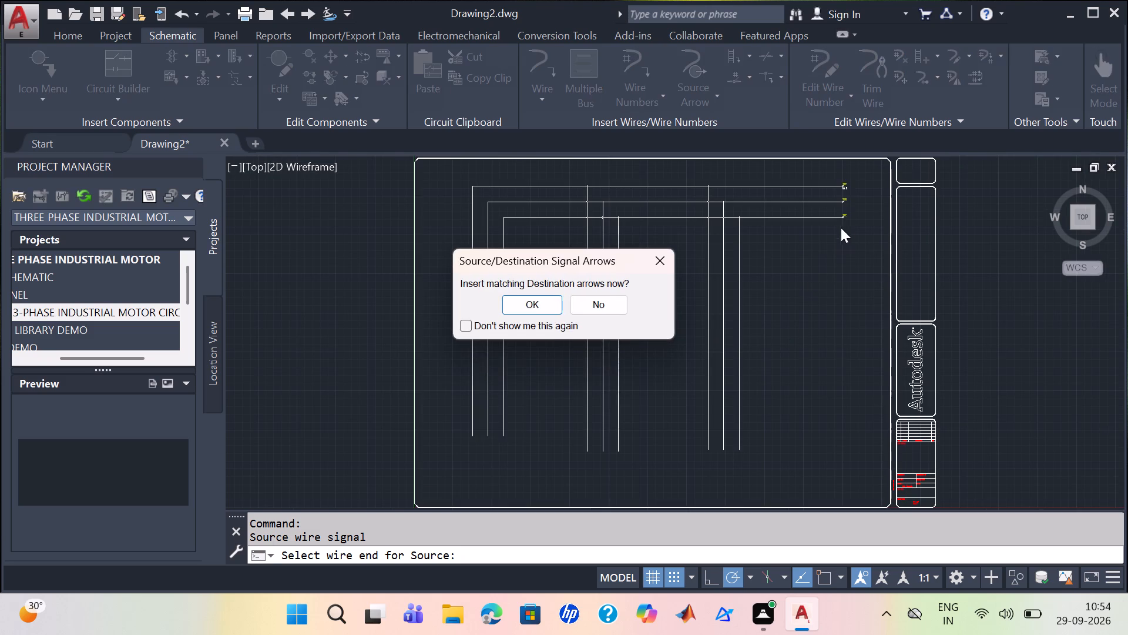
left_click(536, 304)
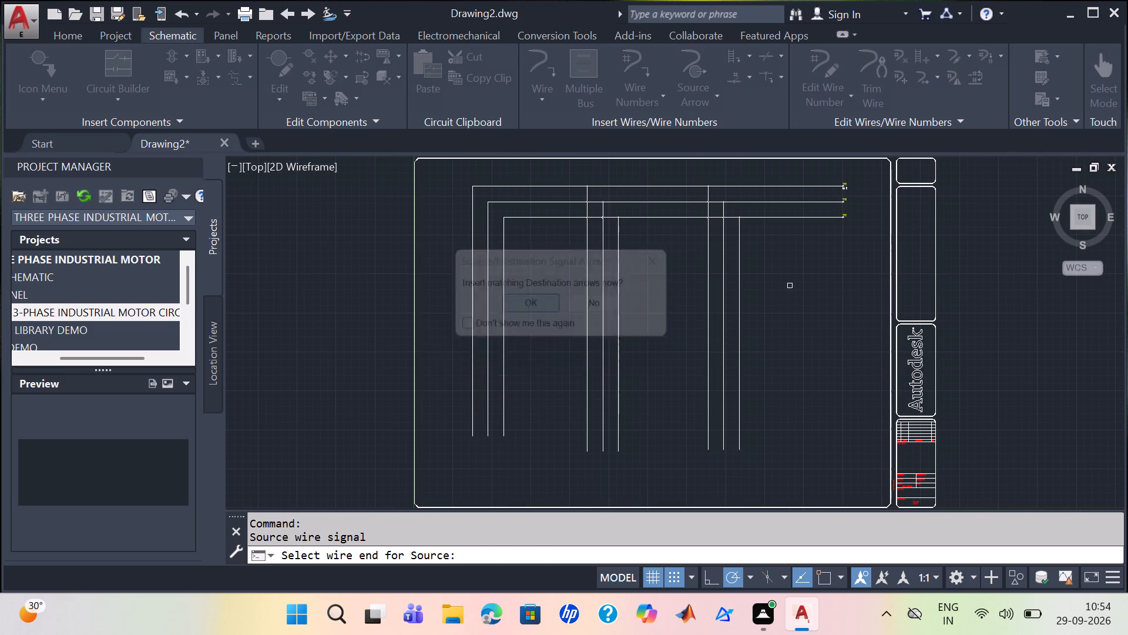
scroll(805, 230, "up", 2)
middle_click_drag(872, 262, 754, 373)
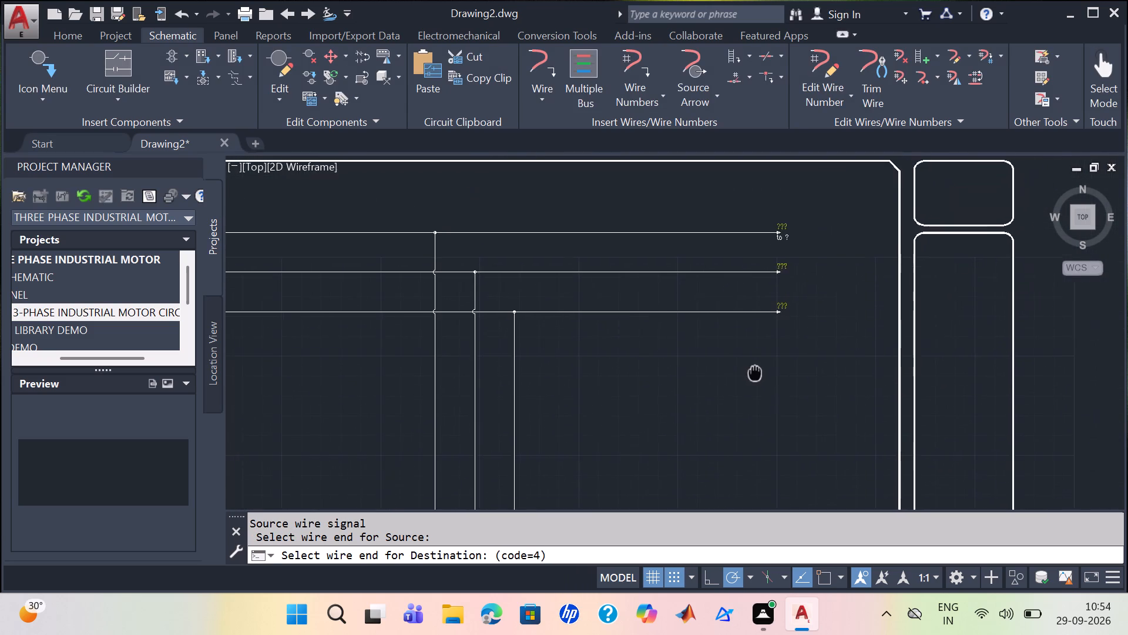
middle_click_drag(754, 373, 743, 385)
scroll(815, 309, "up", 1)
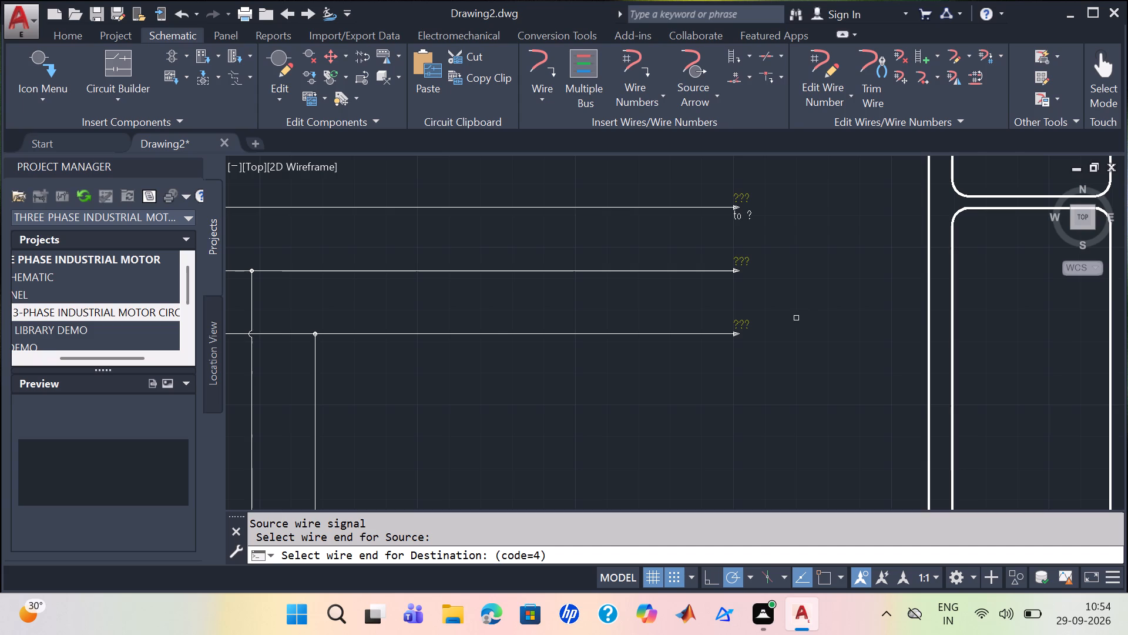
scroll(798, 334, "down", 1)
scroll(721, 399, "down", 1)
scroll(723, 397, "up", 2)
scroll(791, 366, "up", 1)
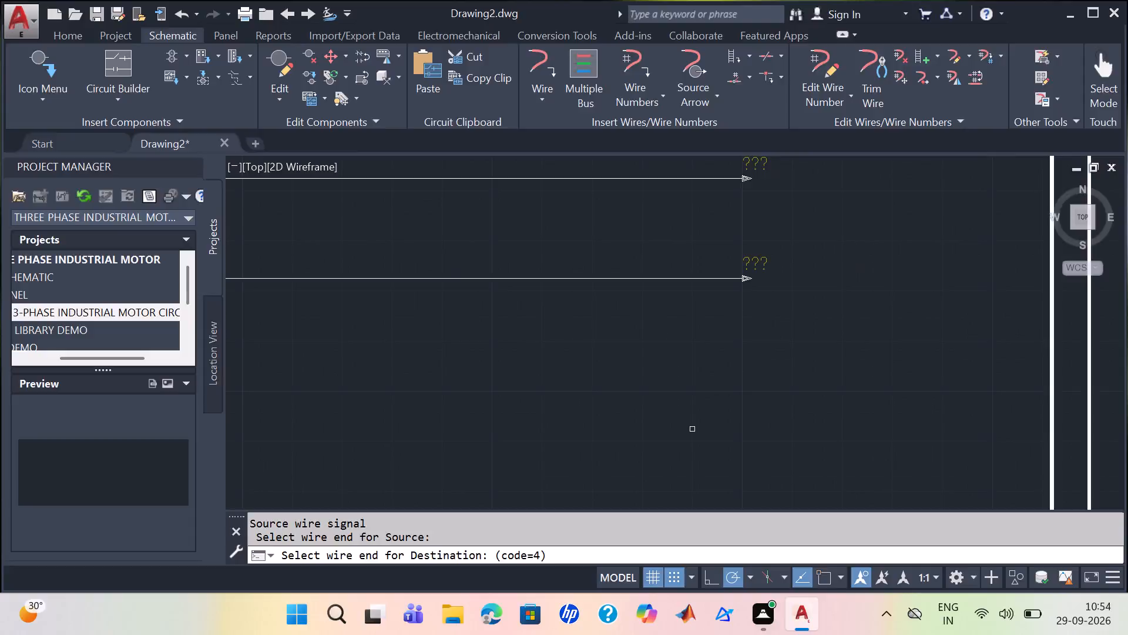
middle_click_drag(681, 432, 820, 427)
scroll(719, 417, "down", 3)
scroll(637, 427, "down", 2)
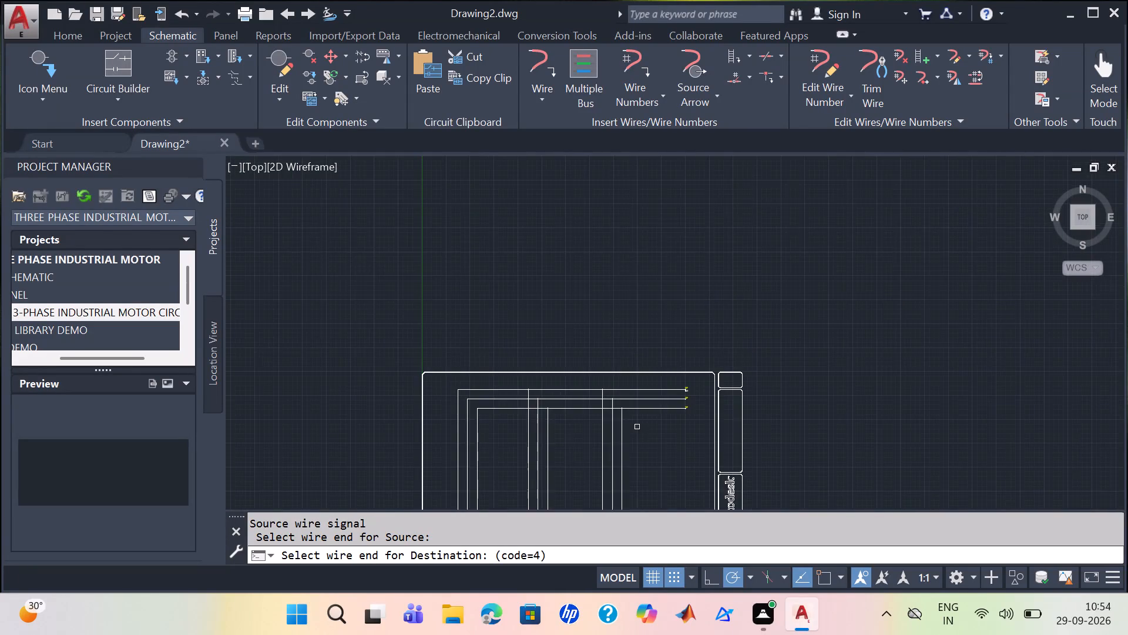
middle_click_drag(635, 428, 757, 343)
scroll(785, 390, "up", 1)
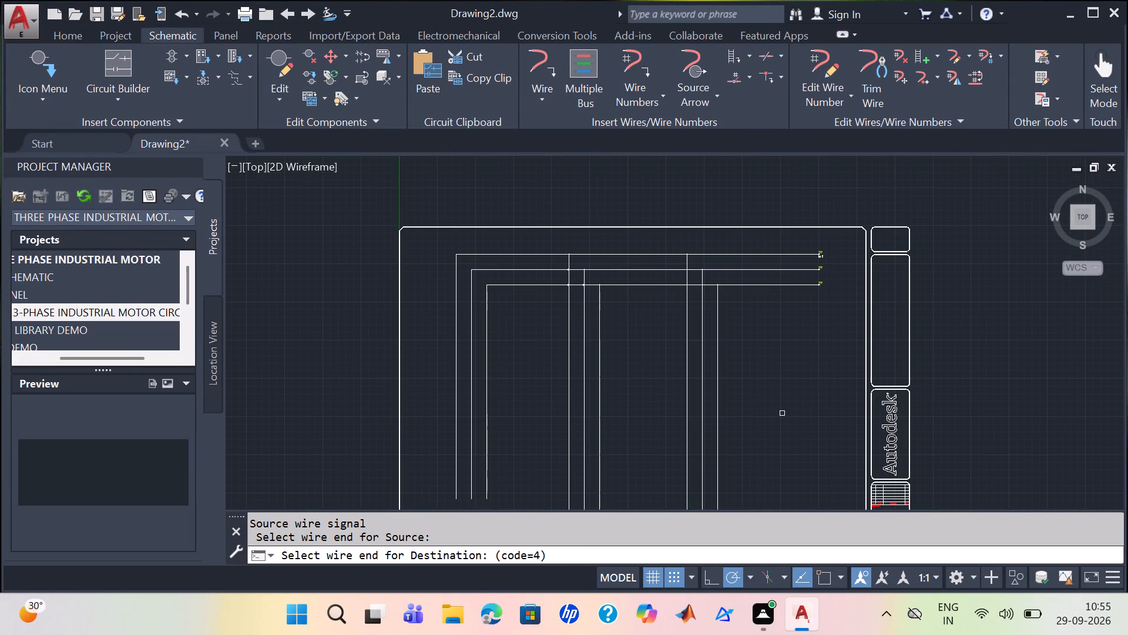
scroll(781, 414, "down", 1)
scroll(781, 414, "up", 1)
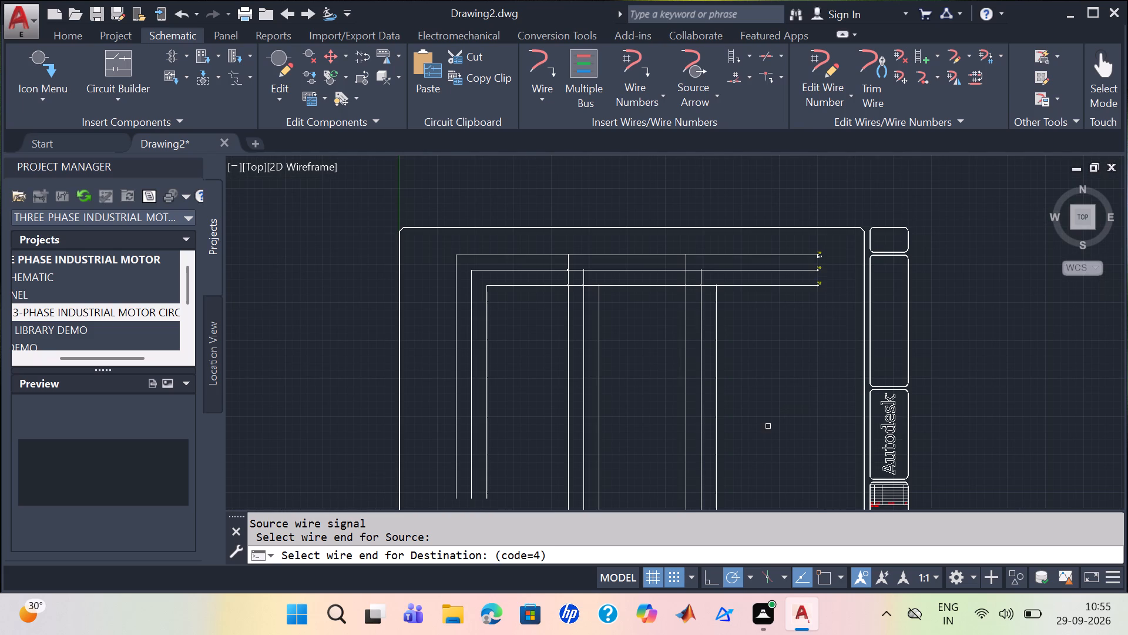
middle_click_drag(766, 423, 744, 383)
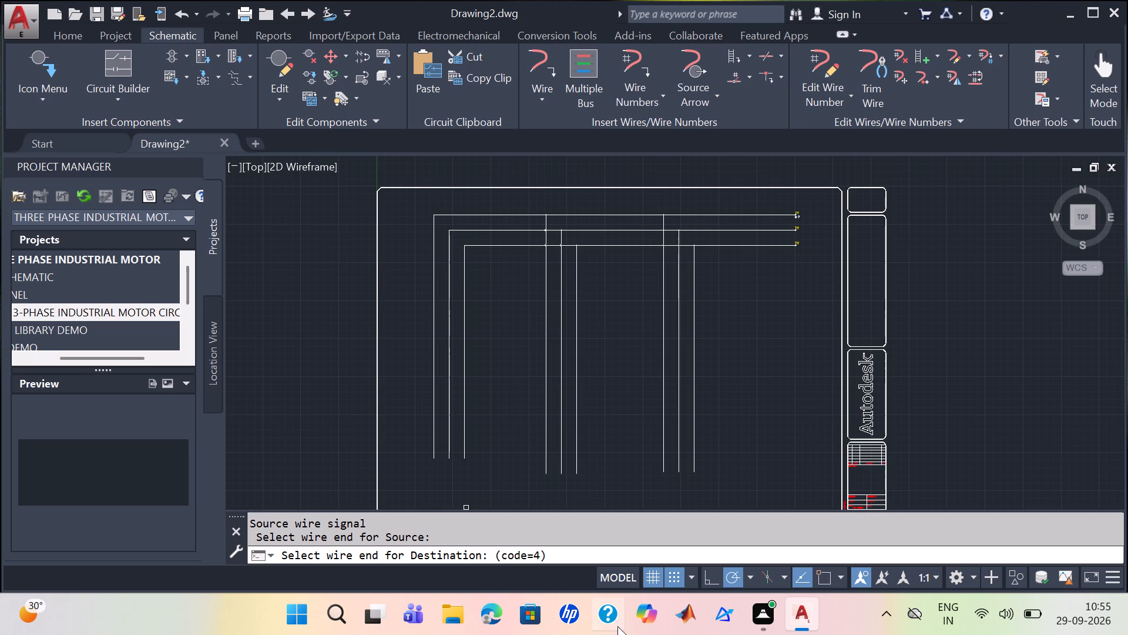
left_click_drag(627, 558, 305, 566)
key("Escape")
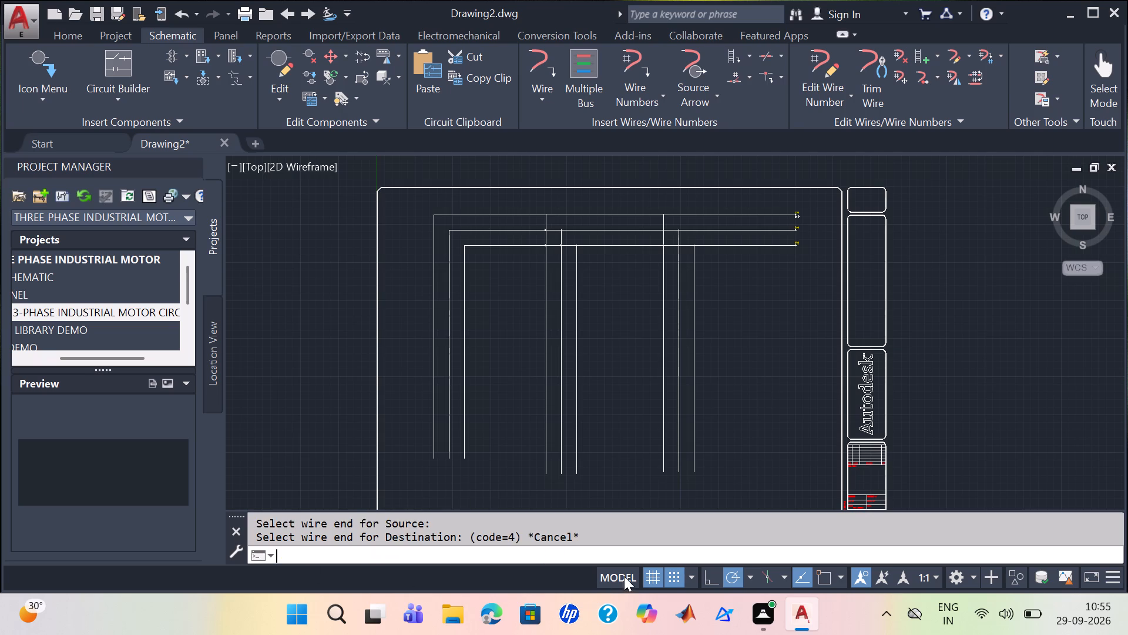
Turn on command history logging for the drawing with the LOGFILEON command.
type("lo")
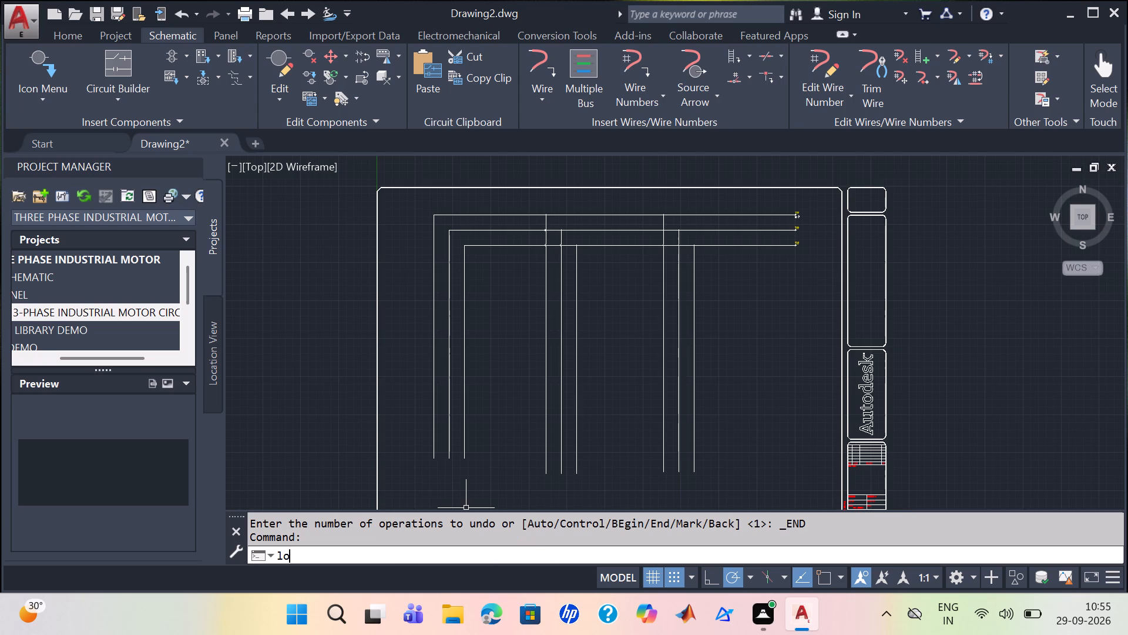
key("g")
type("fi")
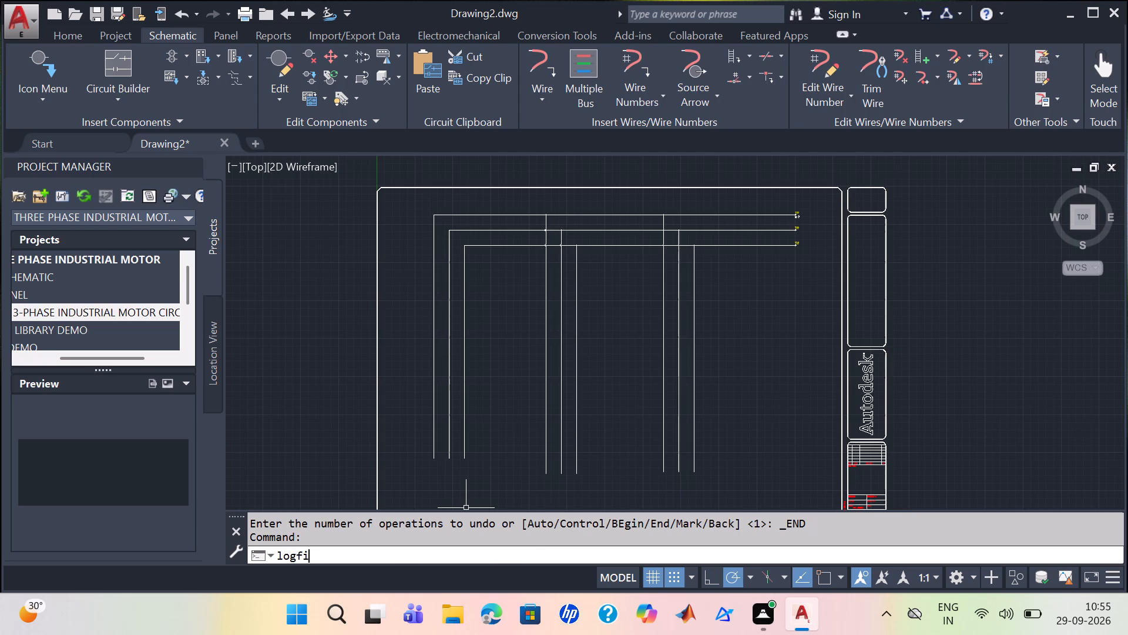
type("le")
key("o")
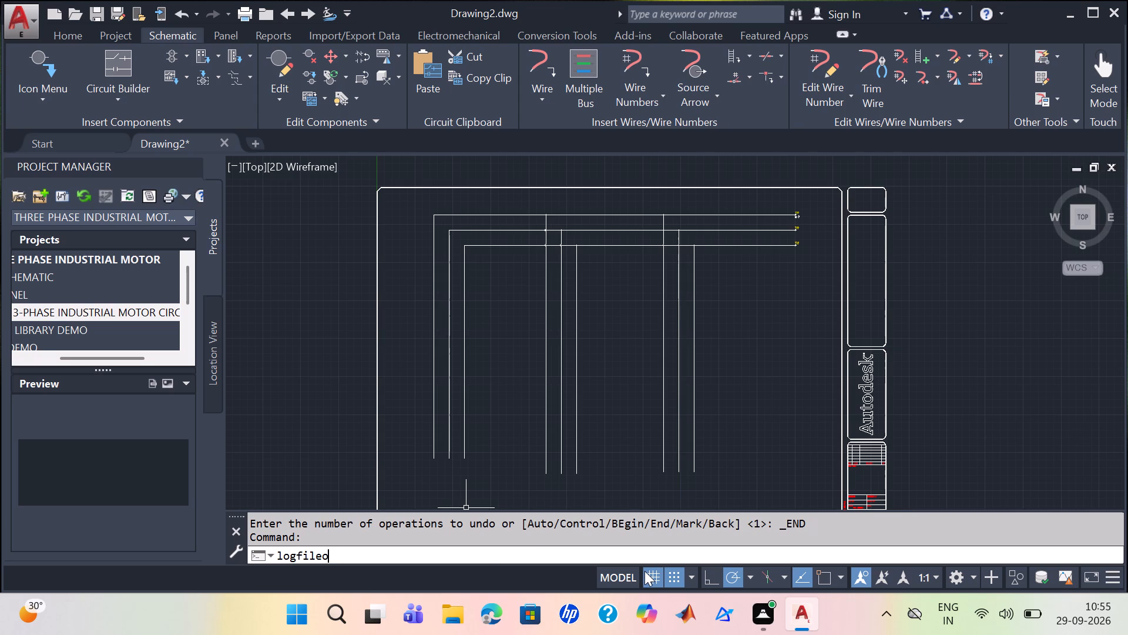
key("n")
key("Return")
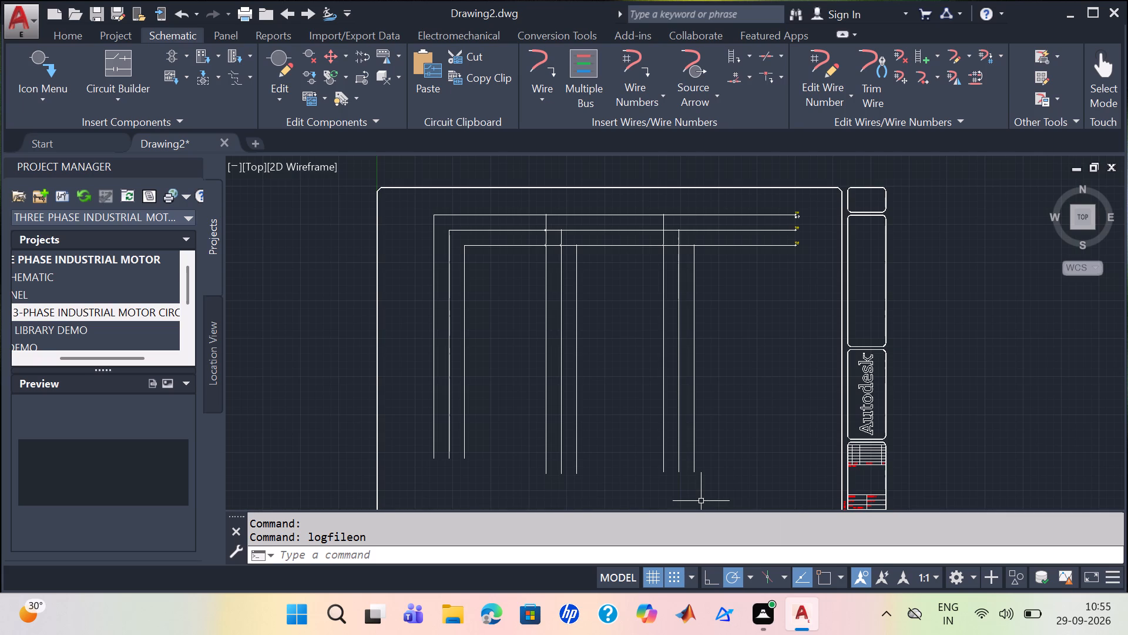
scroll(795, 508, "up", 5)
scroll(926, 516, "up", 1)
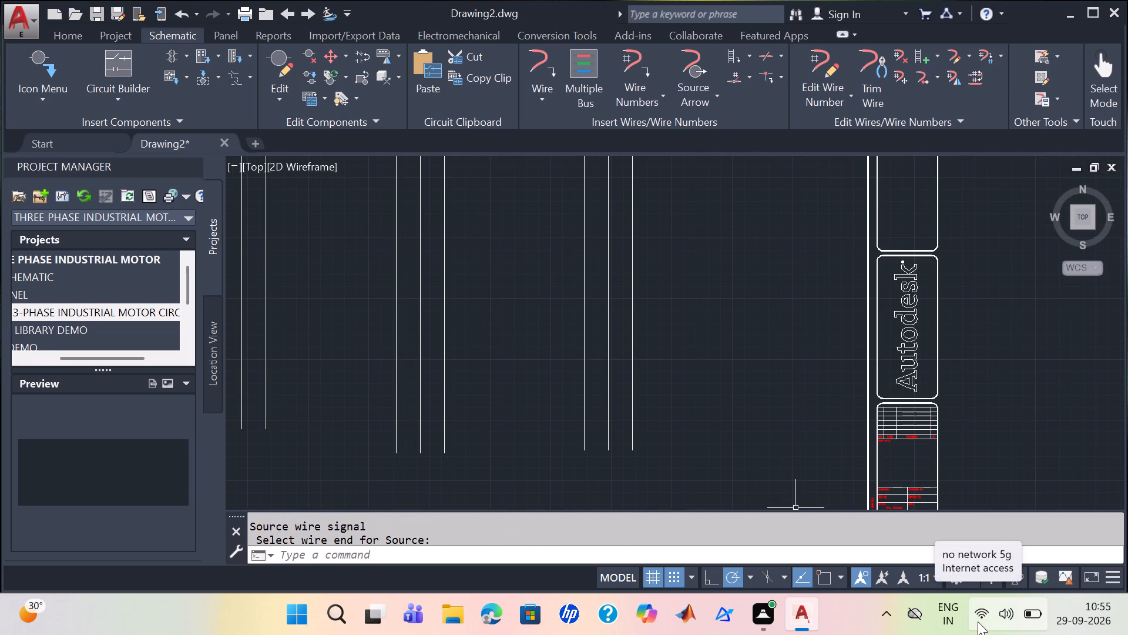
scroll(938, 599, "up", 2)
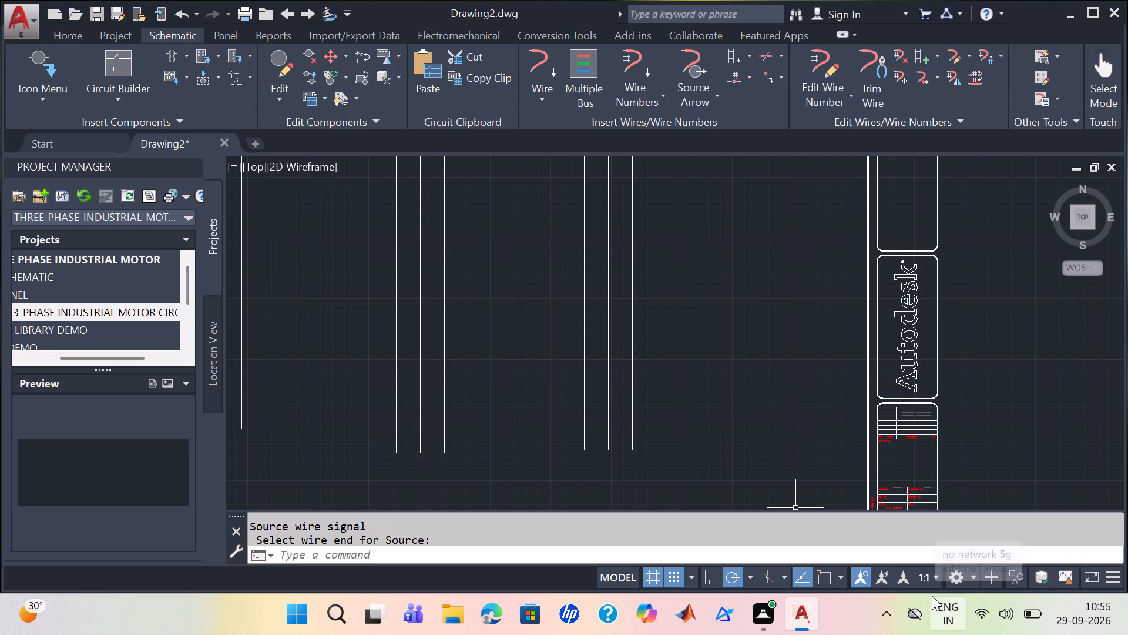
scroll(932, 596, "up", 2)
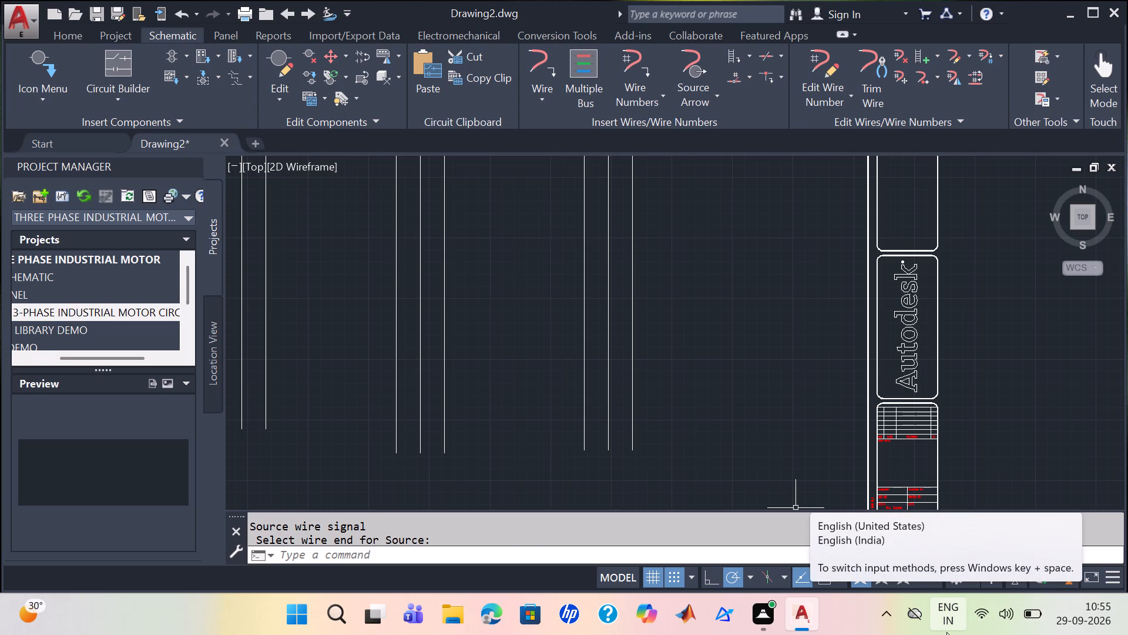
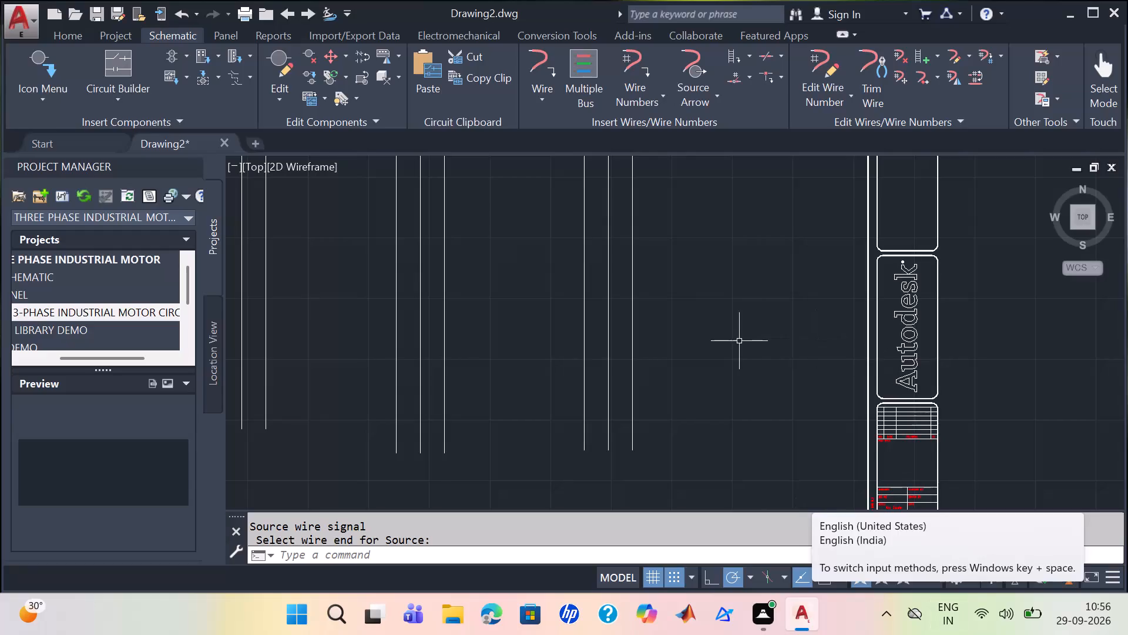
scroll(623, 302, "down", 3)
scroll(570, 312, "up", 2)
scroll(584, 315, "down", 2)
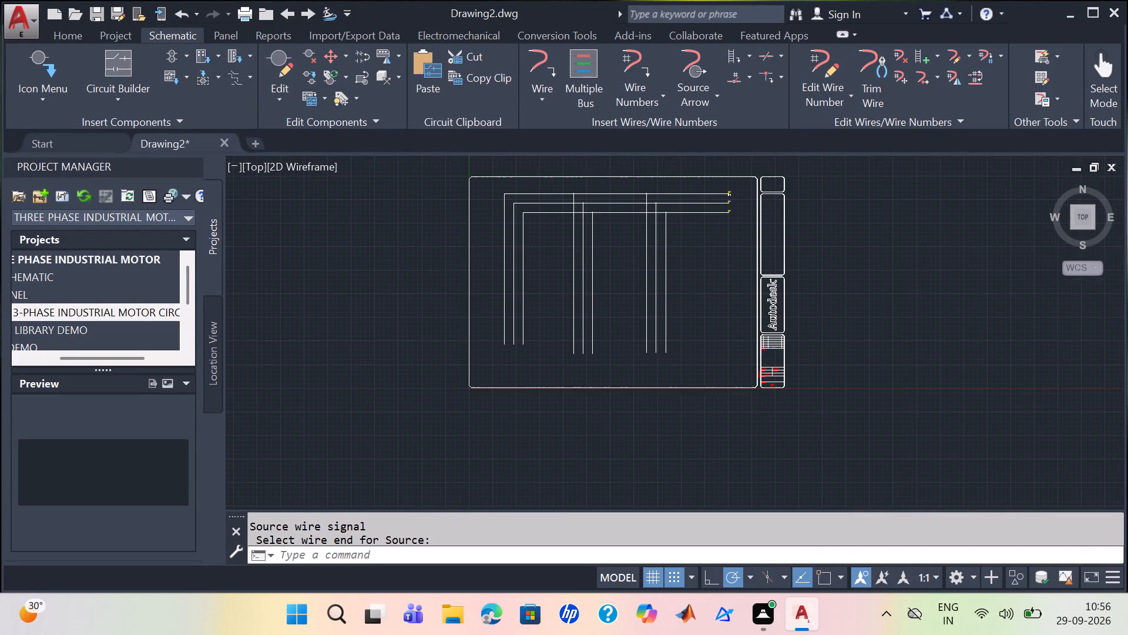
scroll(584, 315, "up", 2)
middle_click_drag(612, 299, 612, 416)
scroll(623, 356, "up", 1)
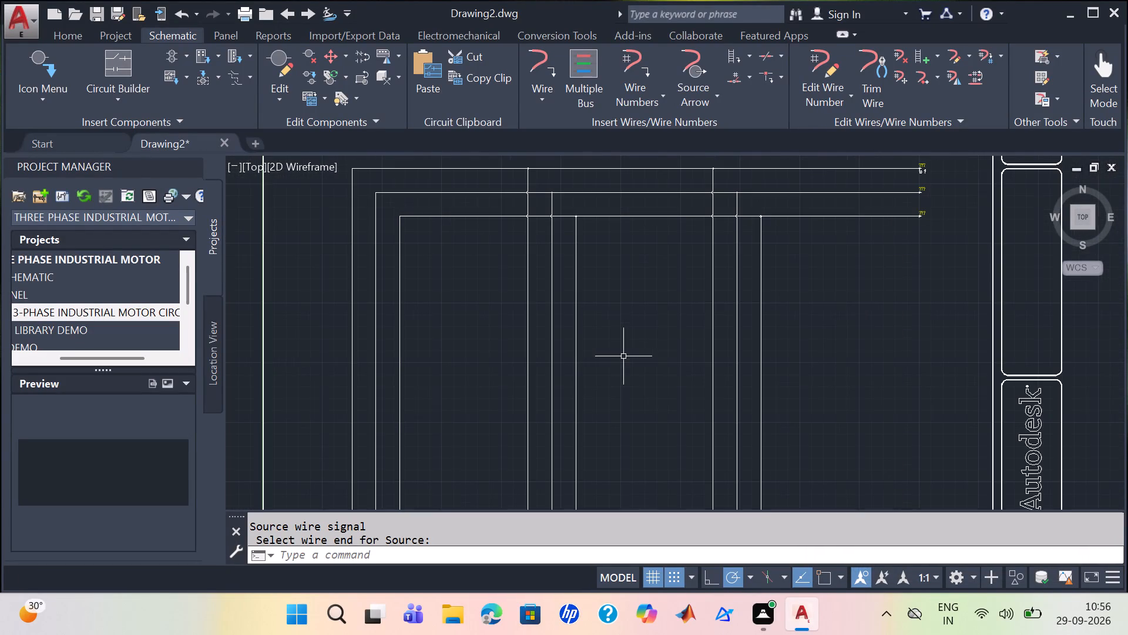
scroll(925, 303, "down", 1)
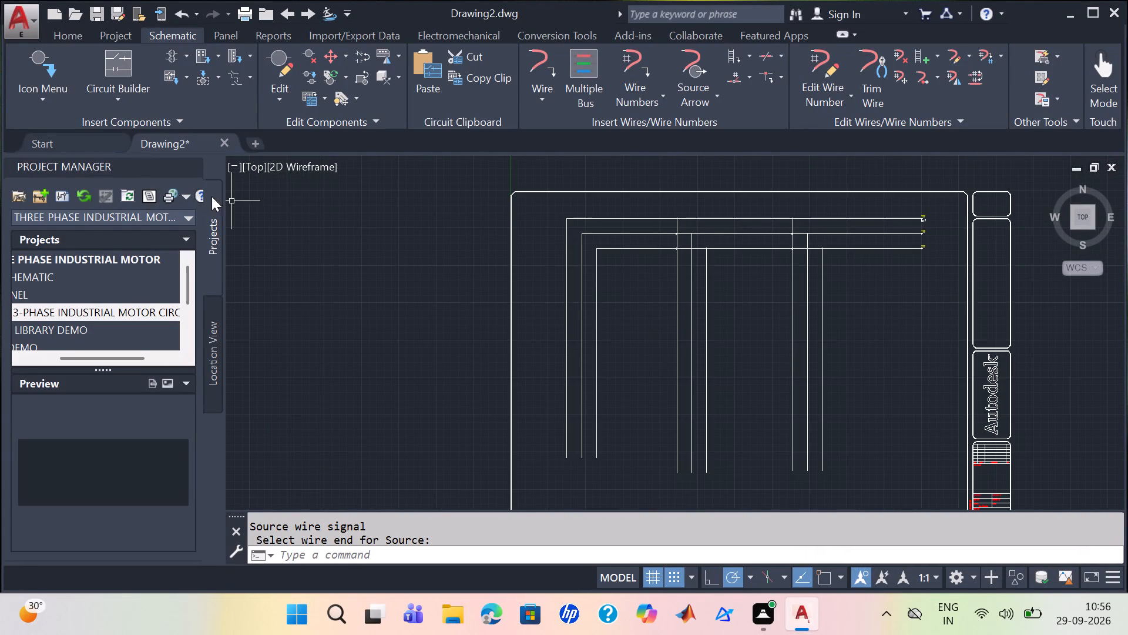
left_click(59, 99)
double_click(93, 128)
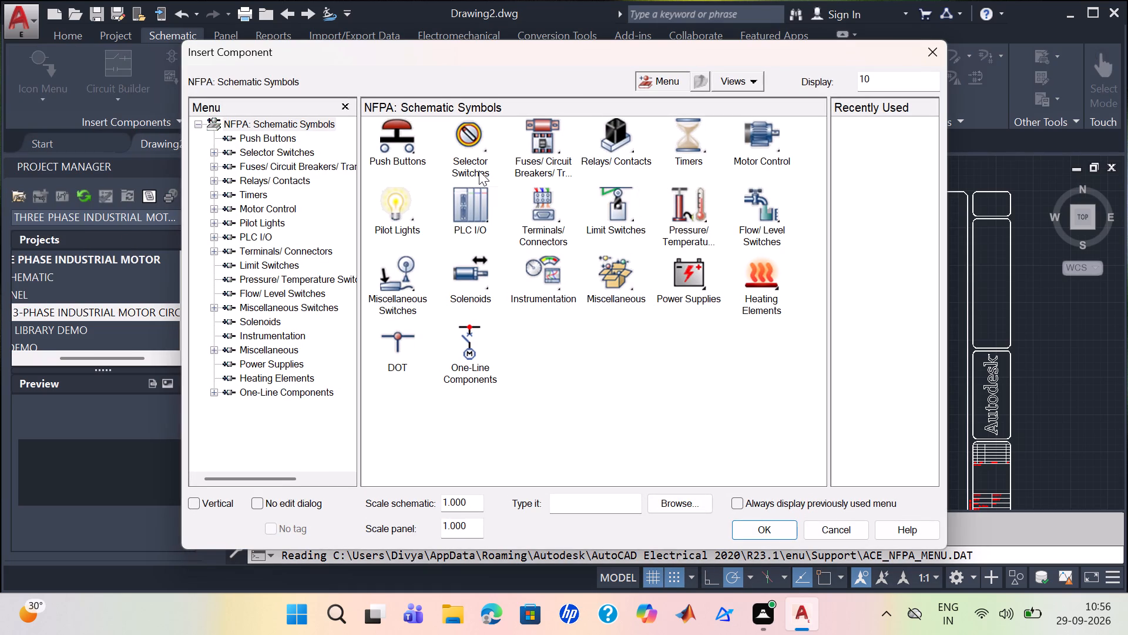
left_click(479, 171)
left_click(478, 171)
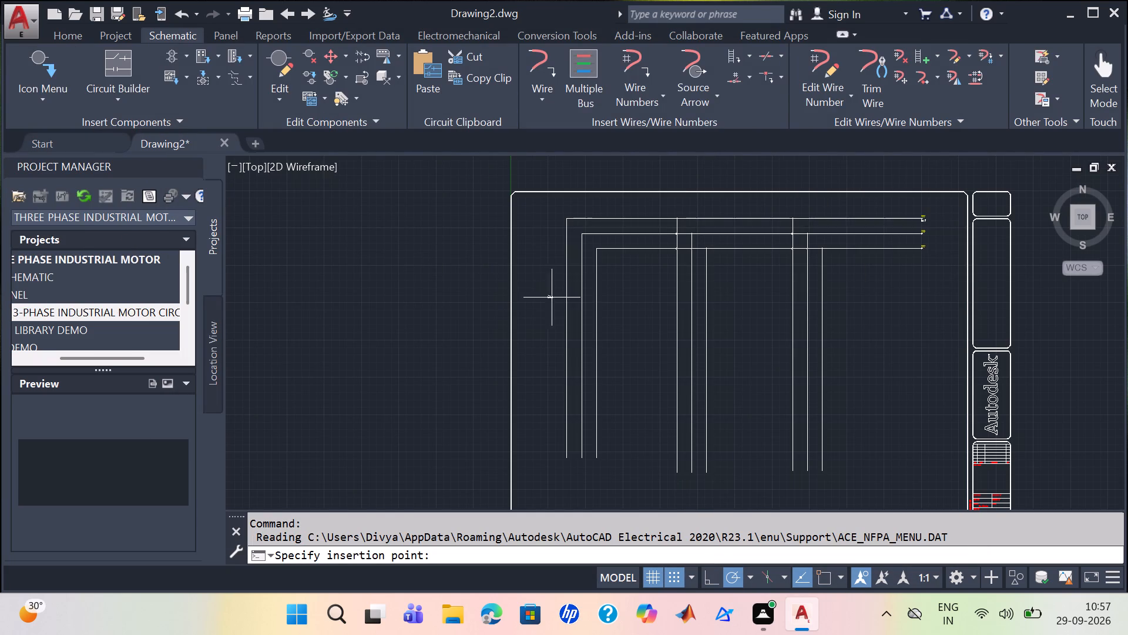
Insert a 3 Pole Disconnect at schematic and panel scale 2.000 on the leftmost three vertical wires, building to the right.
left_click(62, 93)
left_click(76, 126)
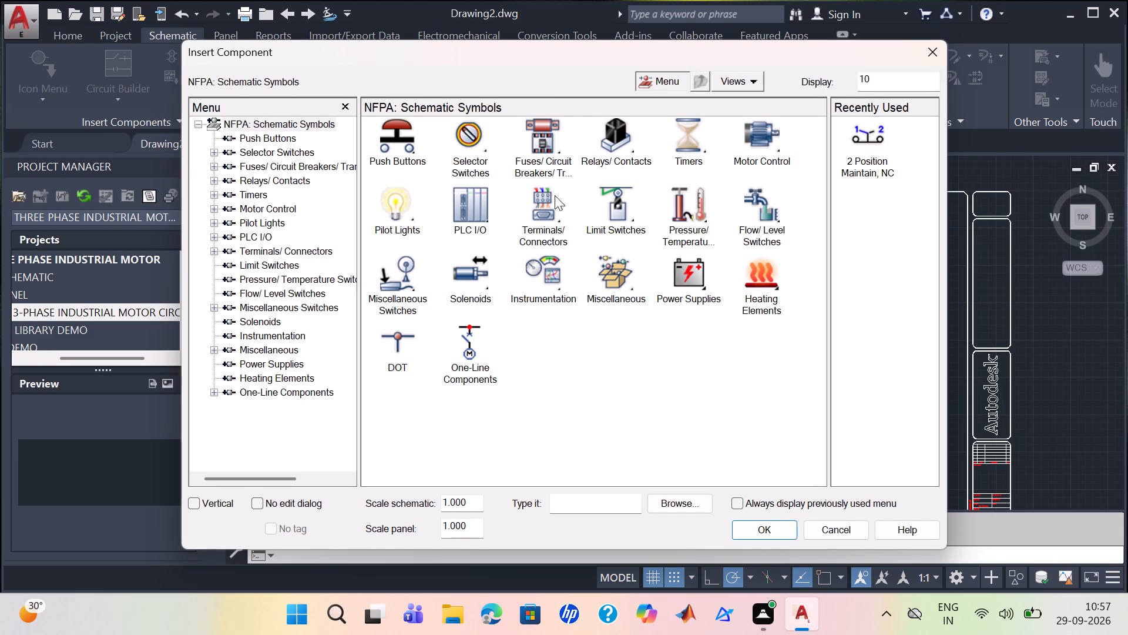
double_click(539, 173)
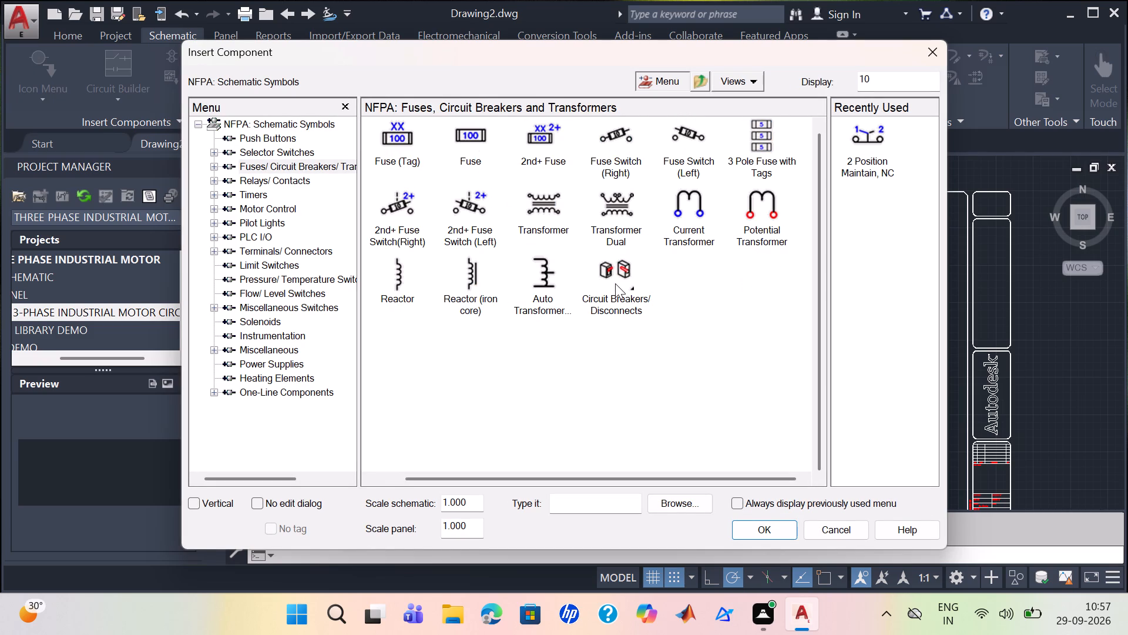
double_click(635, 295)
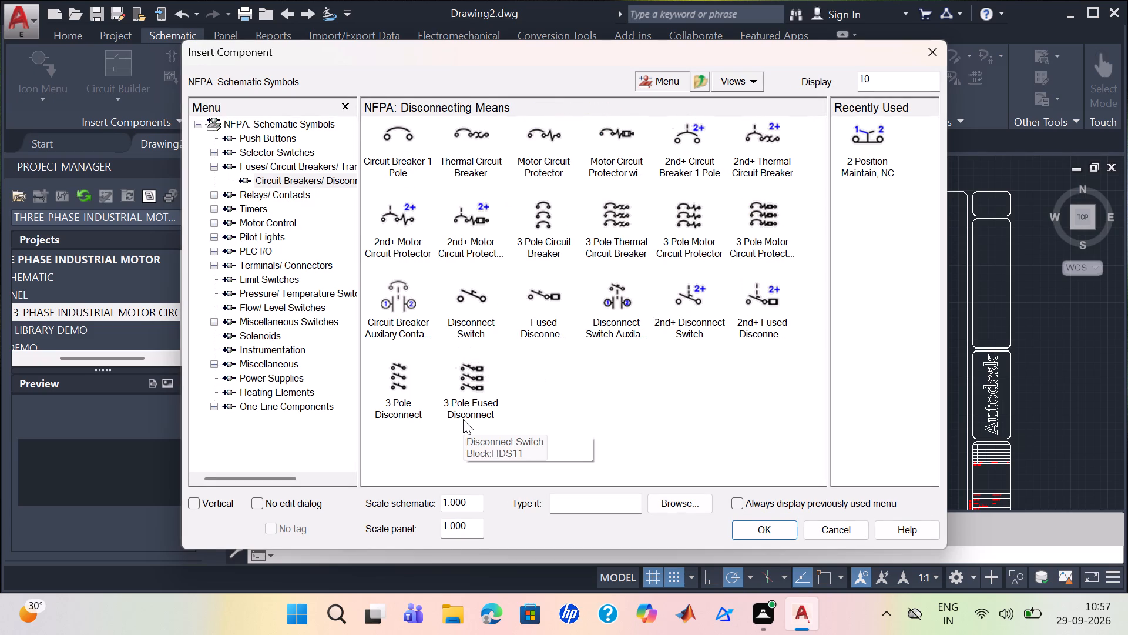
left_click_drag(472, 503, 465, 500)
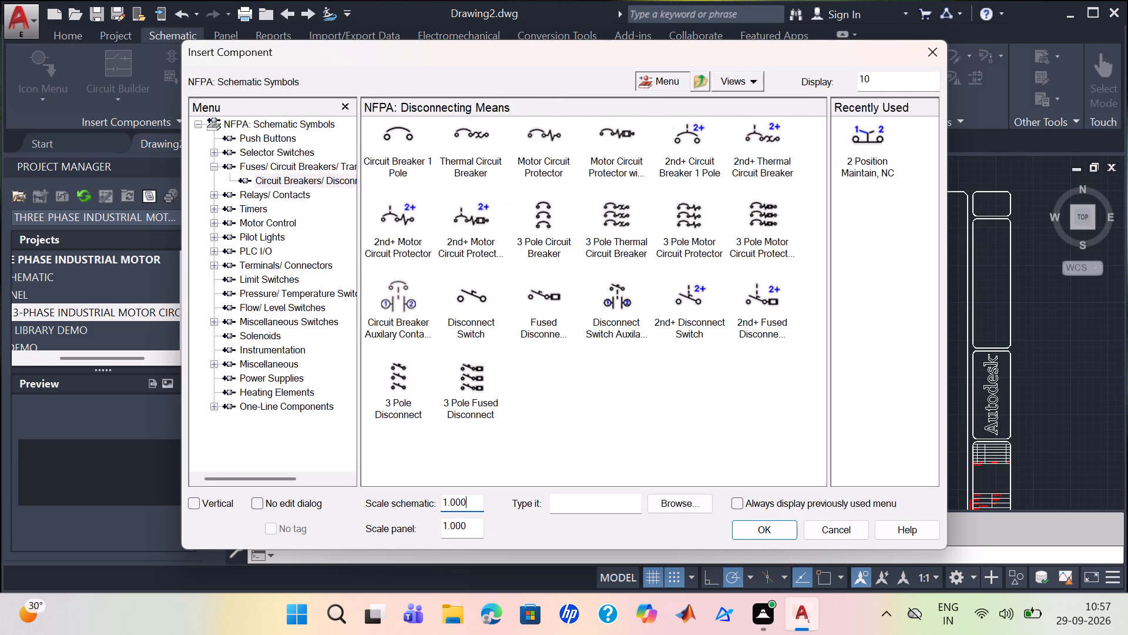
left_click_drag(465, 500, 397, 507)
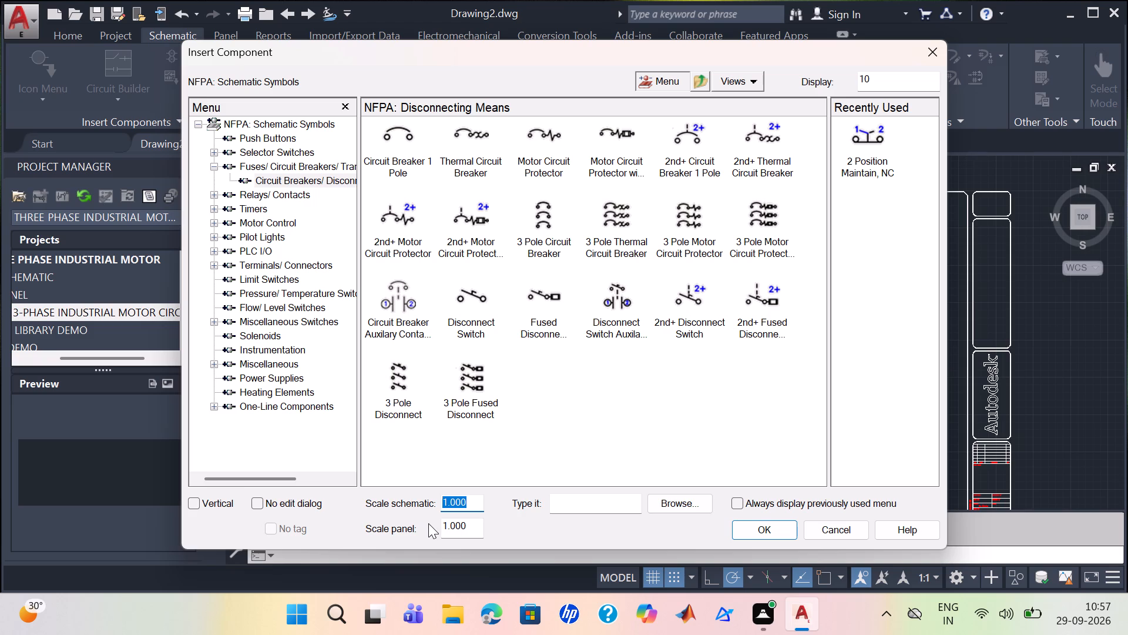
key("2")
left_click_drag(480, 522, 401, 523)
key("2")
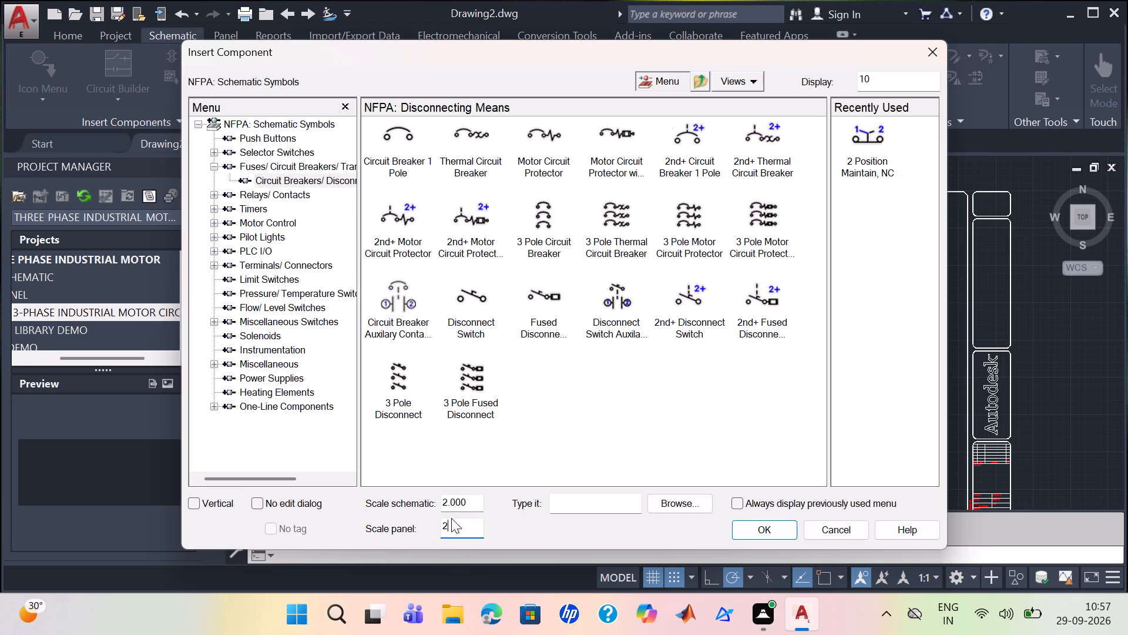
left_click(462, 525)
left_click(551, 504)
left_click(403, 392)
scroll(581, 277, "up", 2)
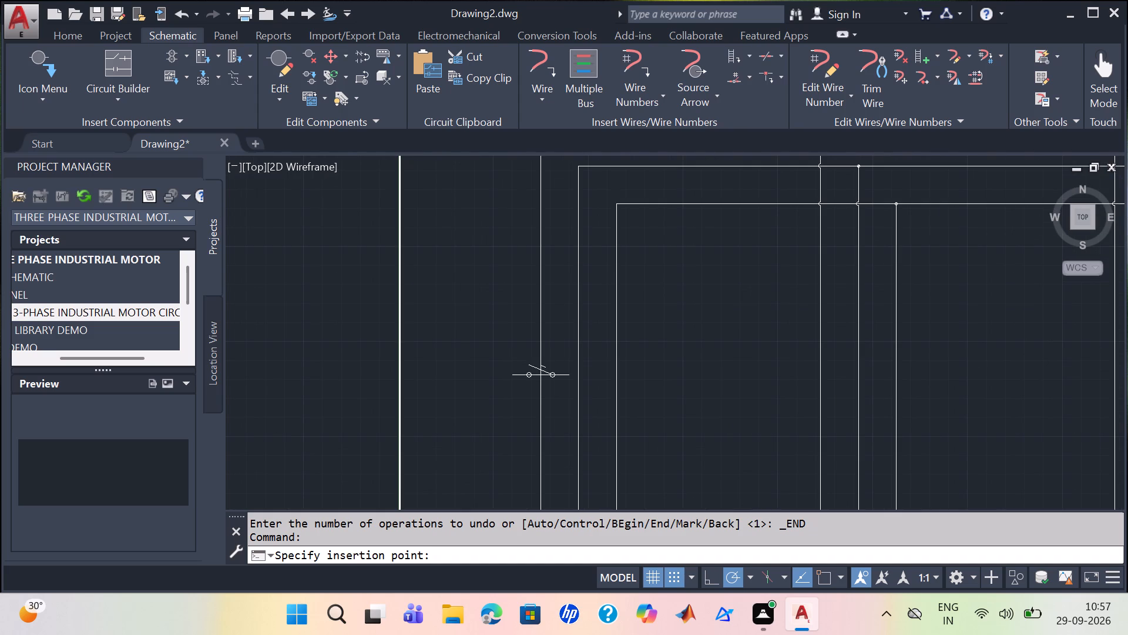
left_click(542, 370)
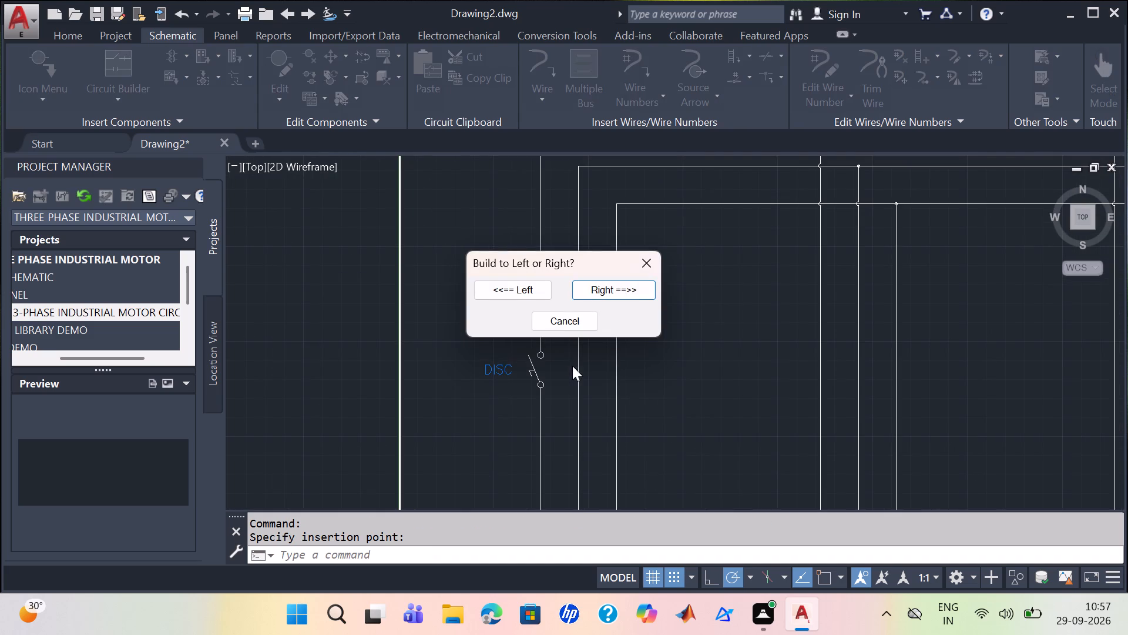
left_click(599, 295)
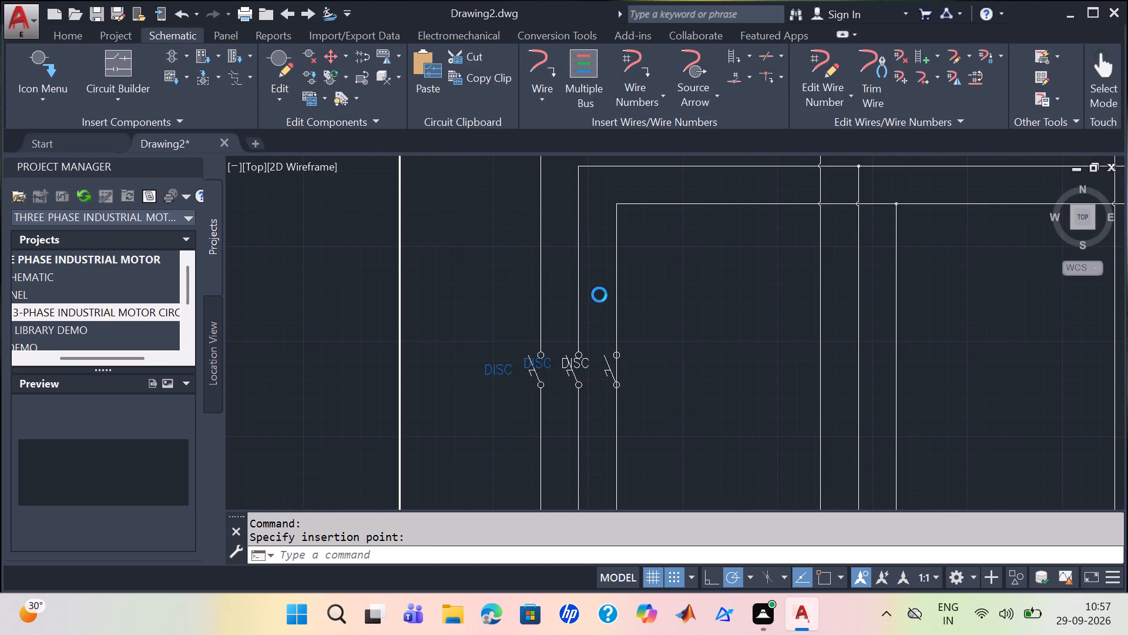
Set the disconnect's component tag to CB-1 and its rating to 50A.
left_click_drag(346, 89, 192, 75)
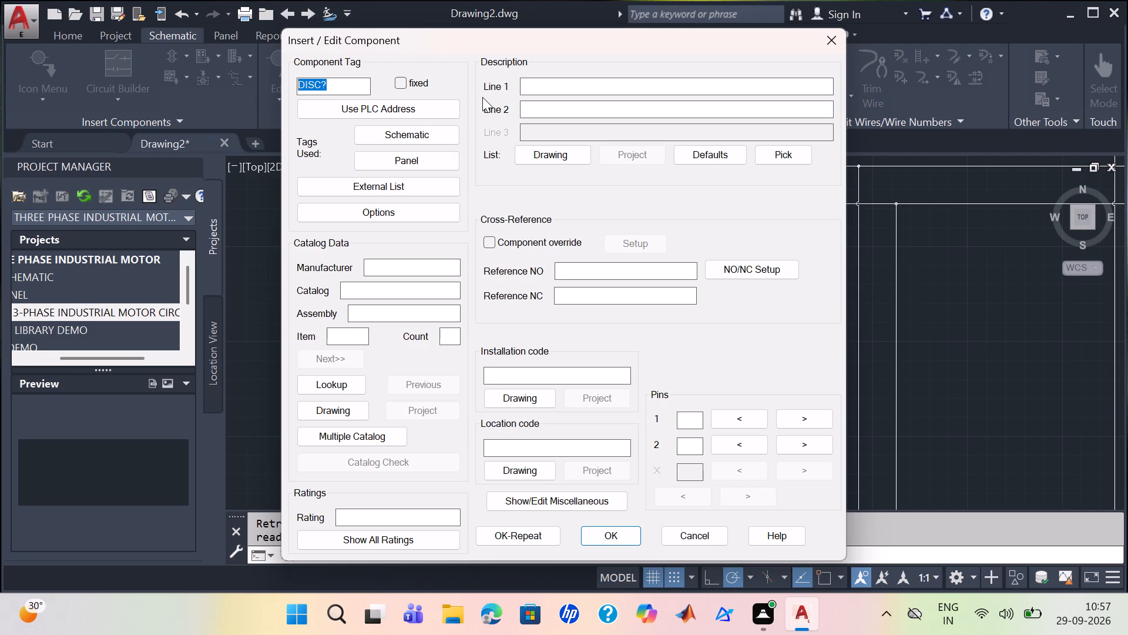
key("BackSpace")
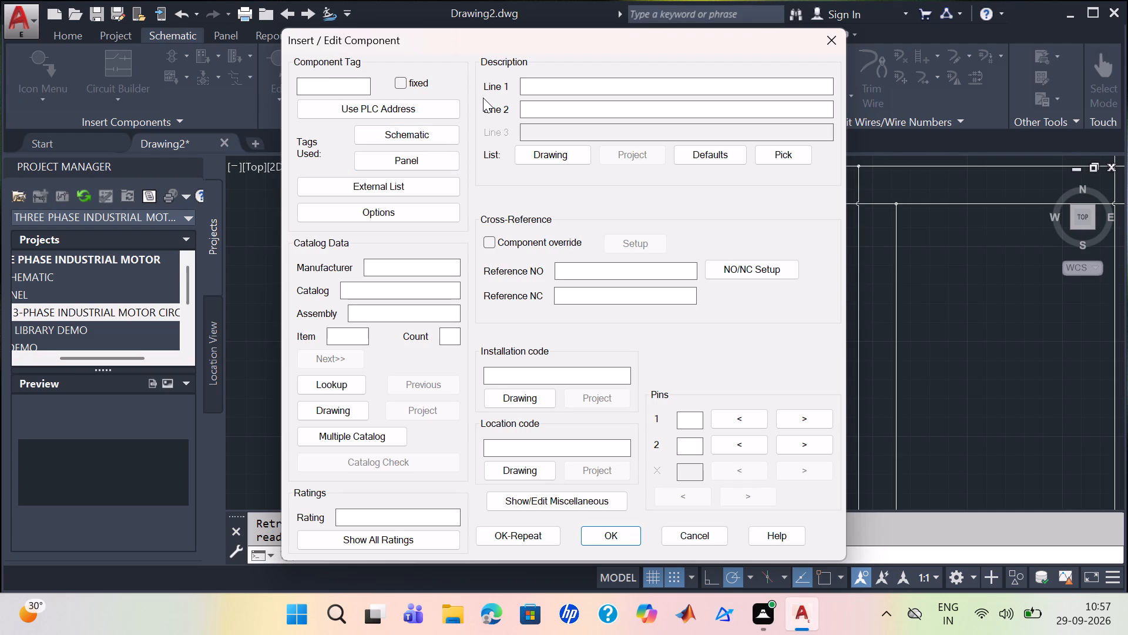
left_click(565, 450)
left_click(400, 514)
type("51")
key("BackSpace")
type("0a")
key("a")
left_click(347, 92)
type("CB")
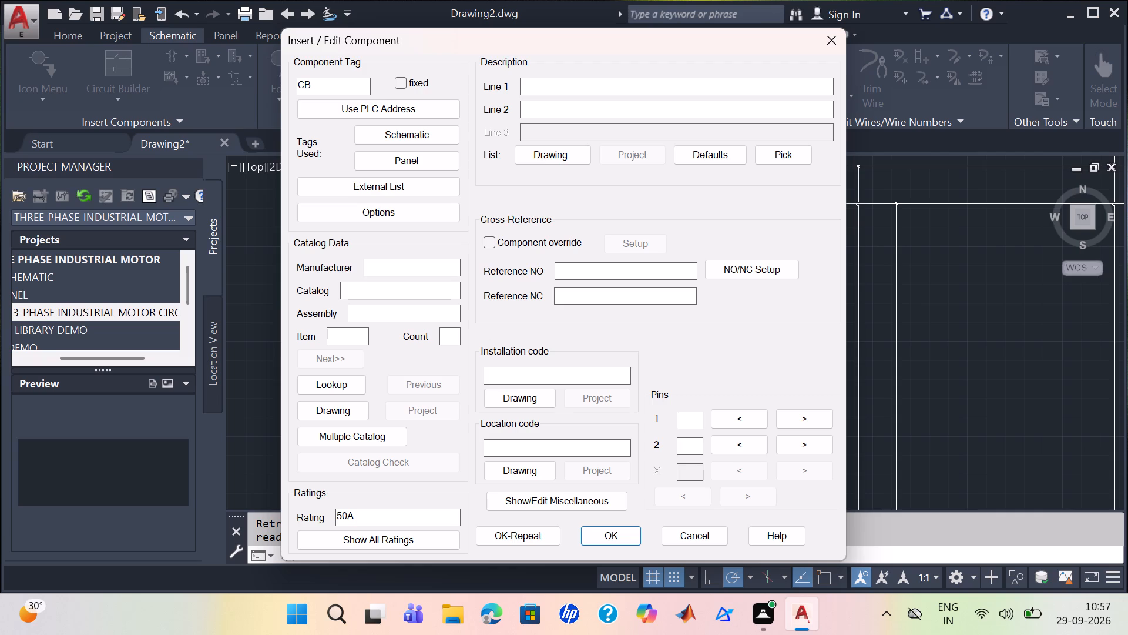
type("-1")
Enter MCCB as the disconnect's location code.
left_click(521, 442)
key("m")
type("CCB")
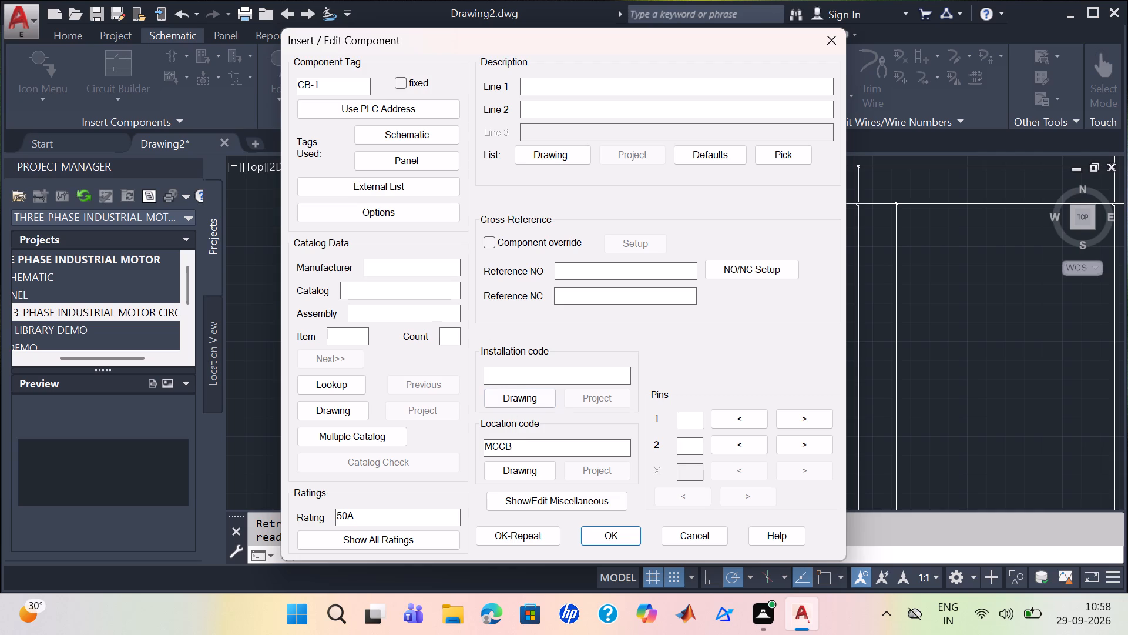
Enter SIEMENS 3VT1705-2DC36-0AA0 as the CB-1 disconnect's installation code and accept the component data.
left_click(525, 377)
type("SEU")
key("BackSpace")
type("IMENS")
key("BackSpace")
key("BackSpace")
key("BackSpace")
key("BackSpace")
key("BackSpace")
key("BackSpace")
type("IEMESN")
key("BackSpace")
key("BackSpace")
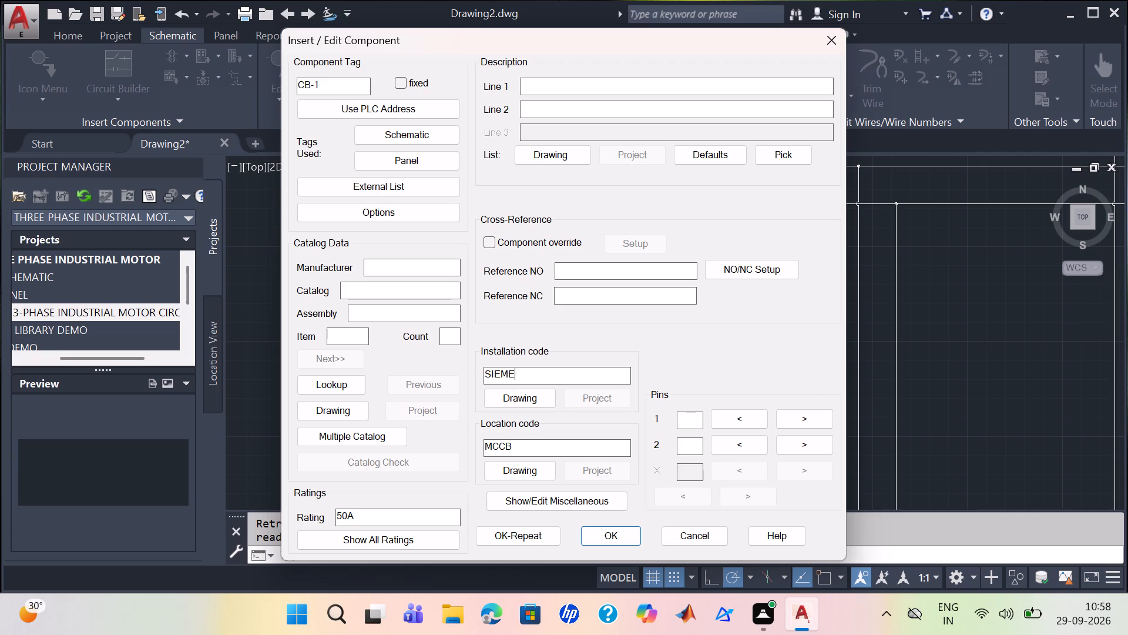
type("NS")
key("space")
key("3")
type("VT")
type("17")
type("05")
key("minus")
key("2")
type("DC")
type("3T6")
key("BackSpace")
key("BackSpace")
type("6-")
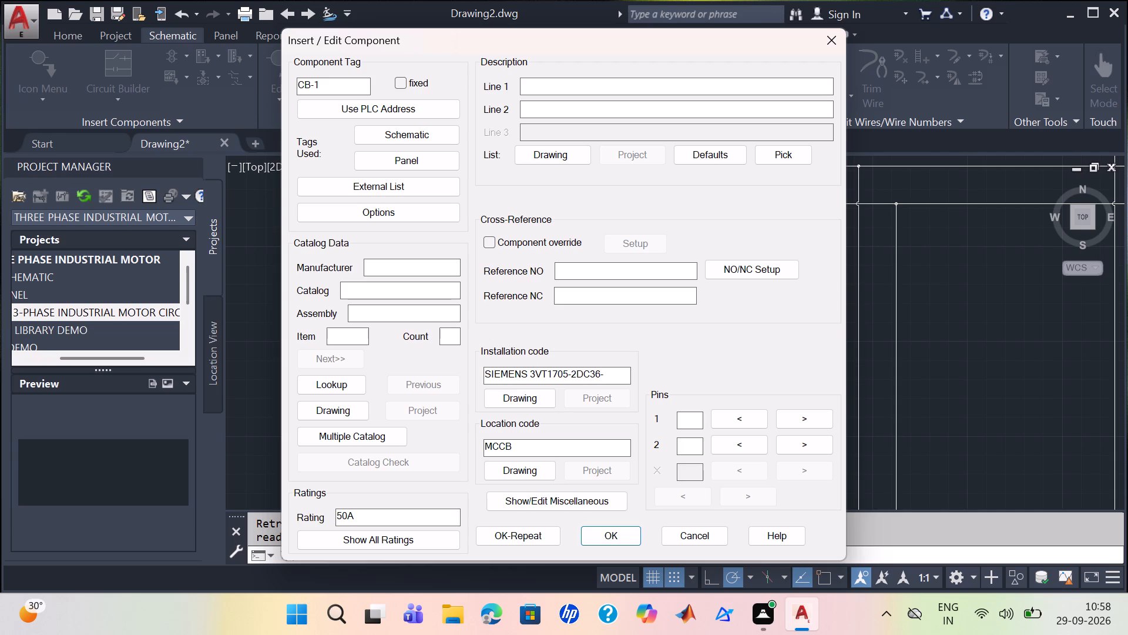
type("0A")
key("a")
key("0")
left_click(595, 537)
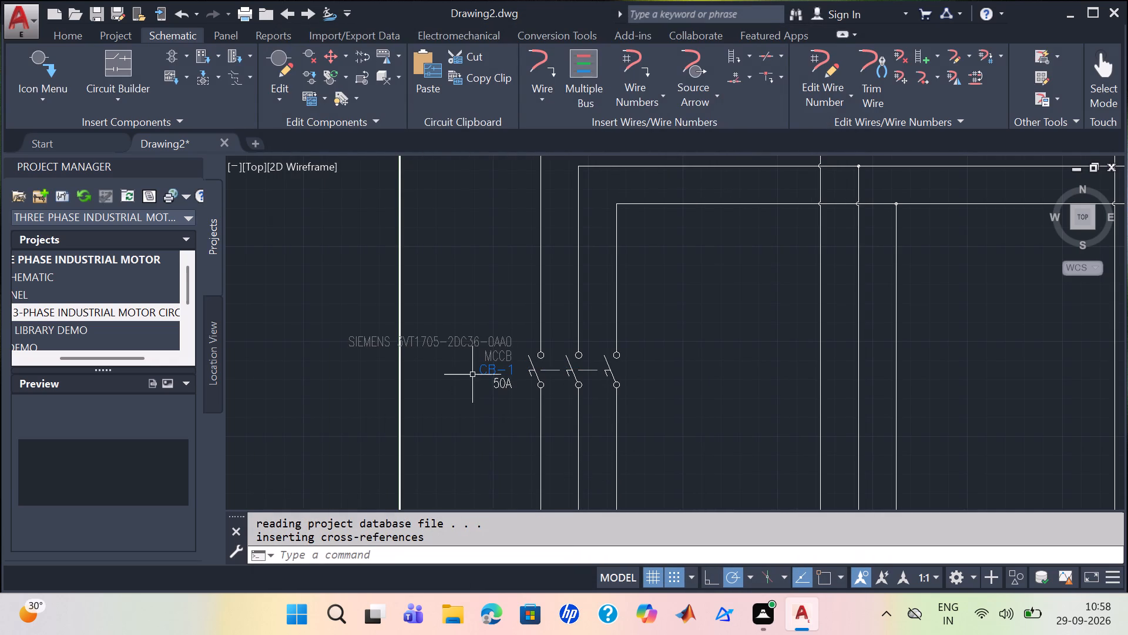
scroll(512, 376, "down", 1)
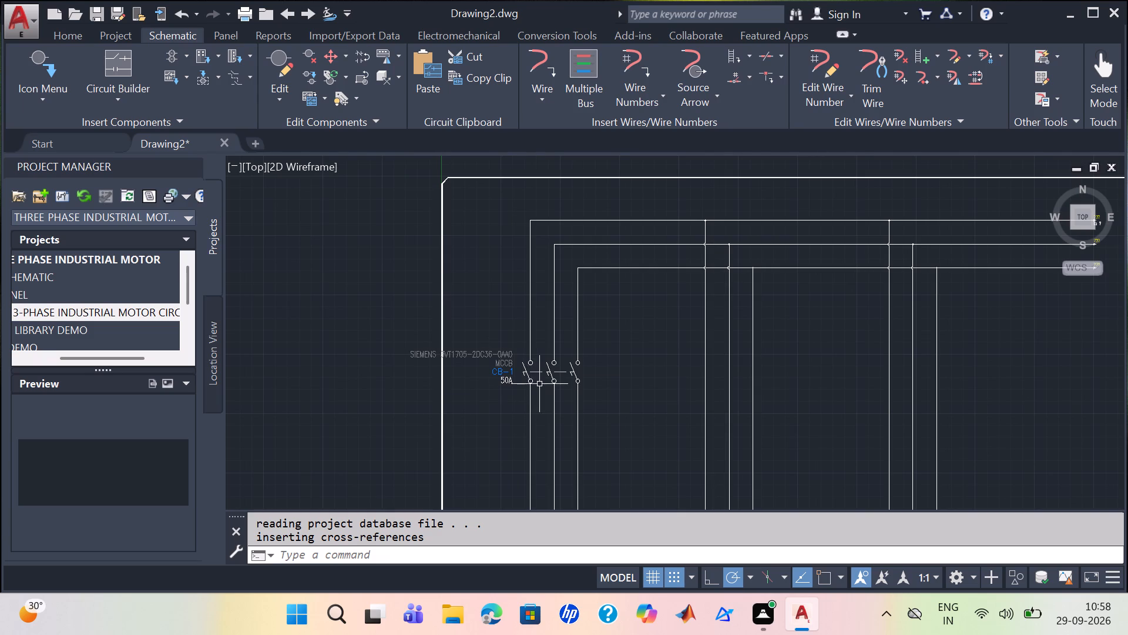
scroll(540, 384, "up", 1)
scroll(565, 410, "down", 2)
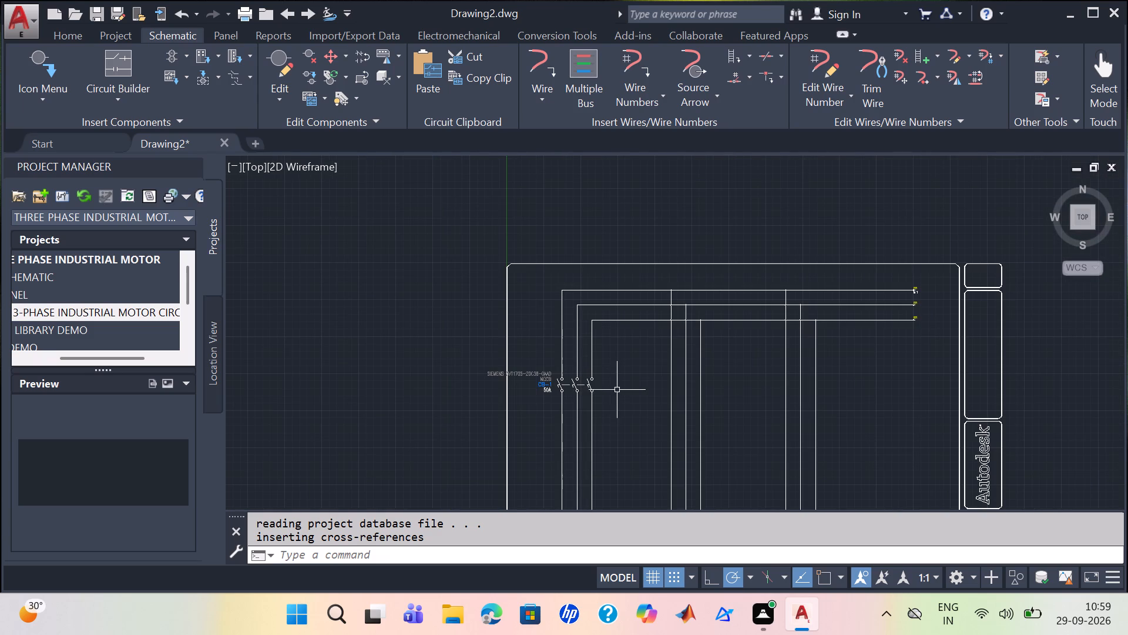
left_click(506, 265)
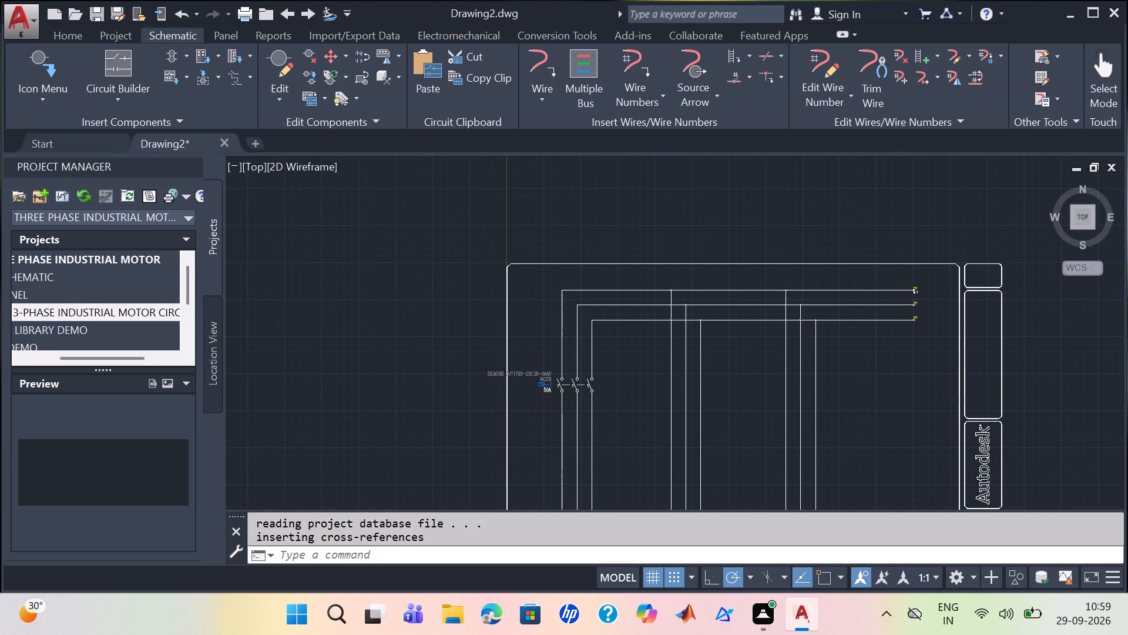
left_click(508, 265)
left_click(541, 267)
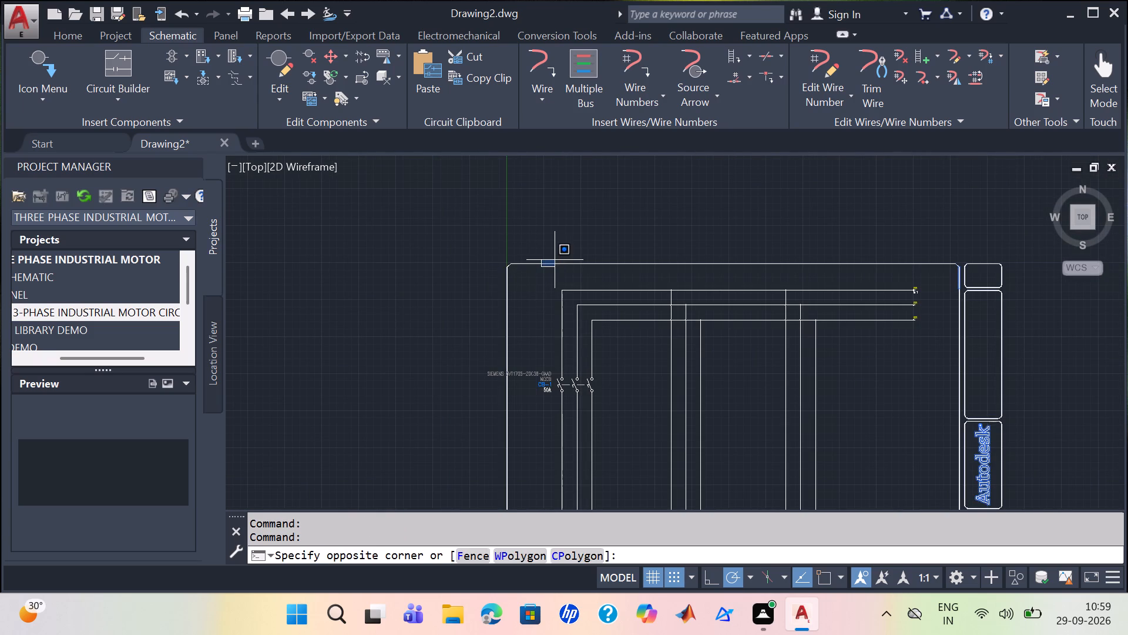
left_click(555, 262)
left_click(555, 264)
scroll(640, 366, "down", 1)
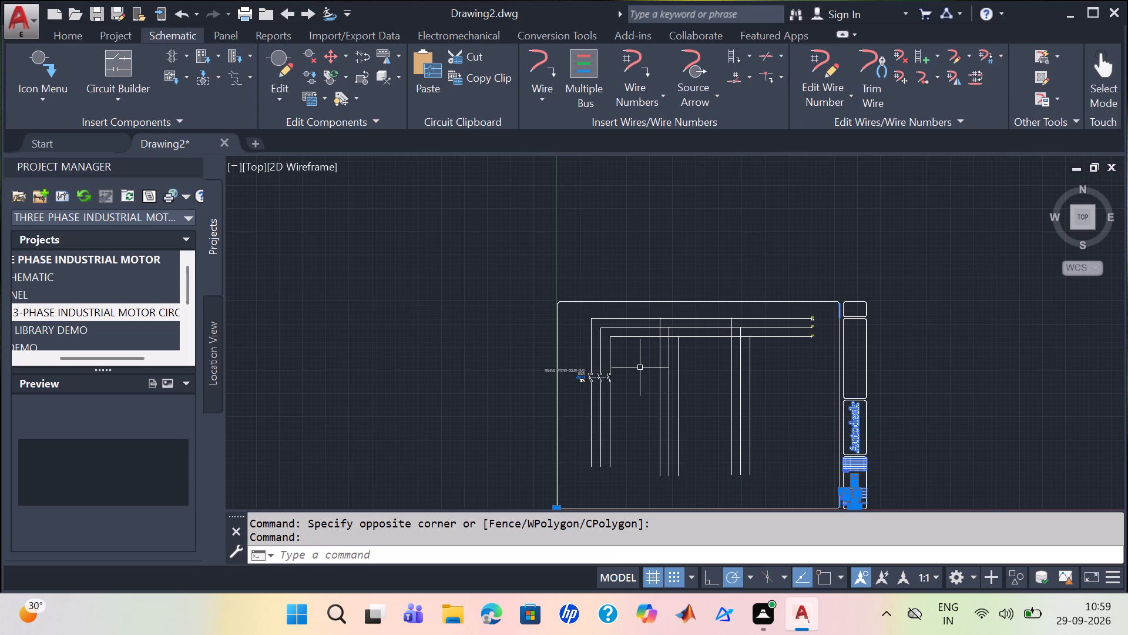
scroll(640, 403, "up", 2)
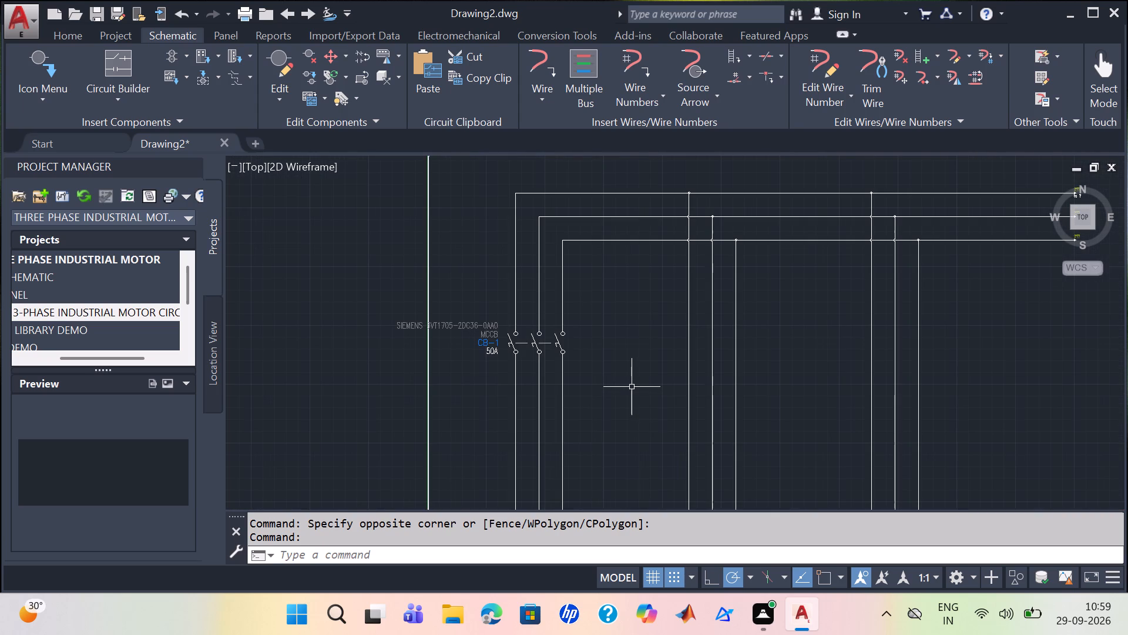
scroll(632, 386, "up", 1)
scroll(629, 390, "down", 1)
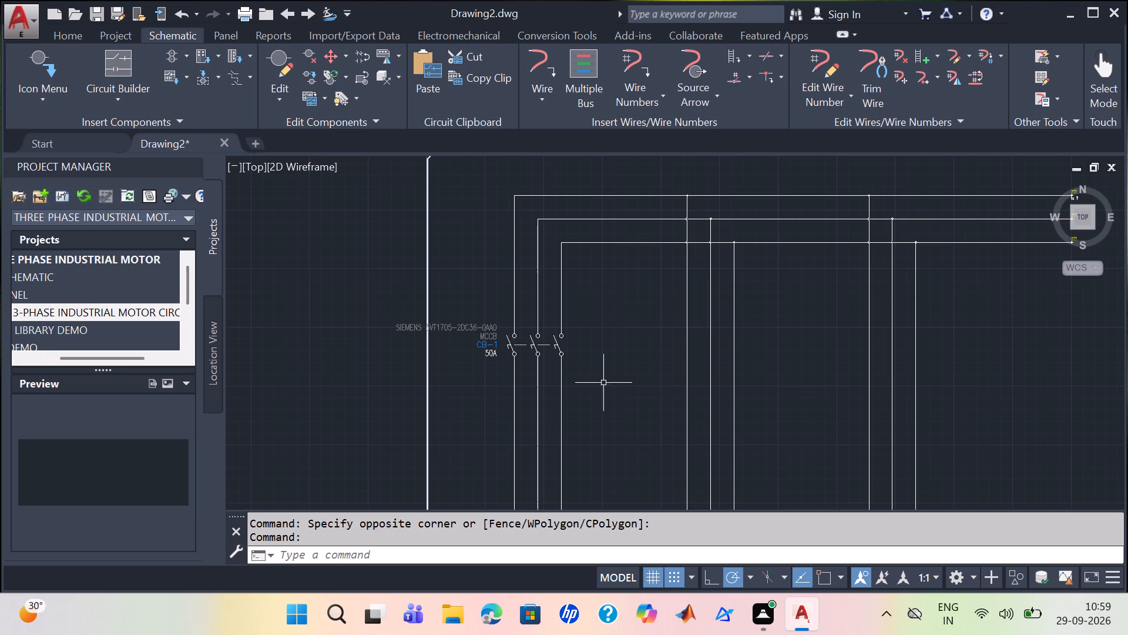
Browse the NFPA schematic symbol categories, from Miscellaneous through Motor Control to Circuit Breakers/Disconnects, for the next component.
left_click(51, 101)
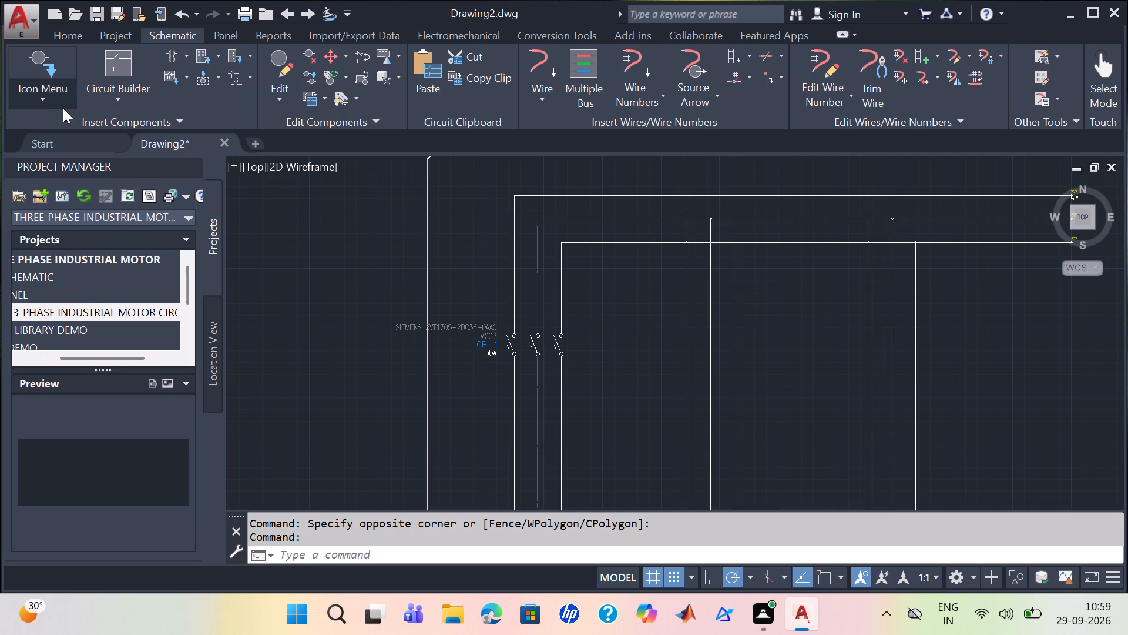
left_click(71, 136)
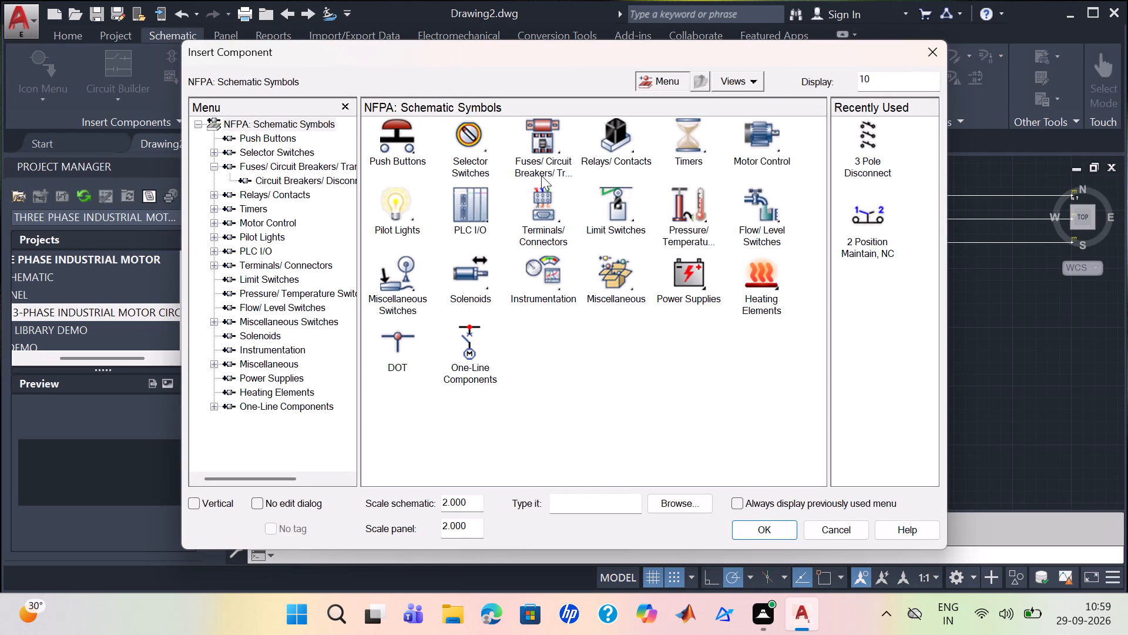
left_click(616, 296)
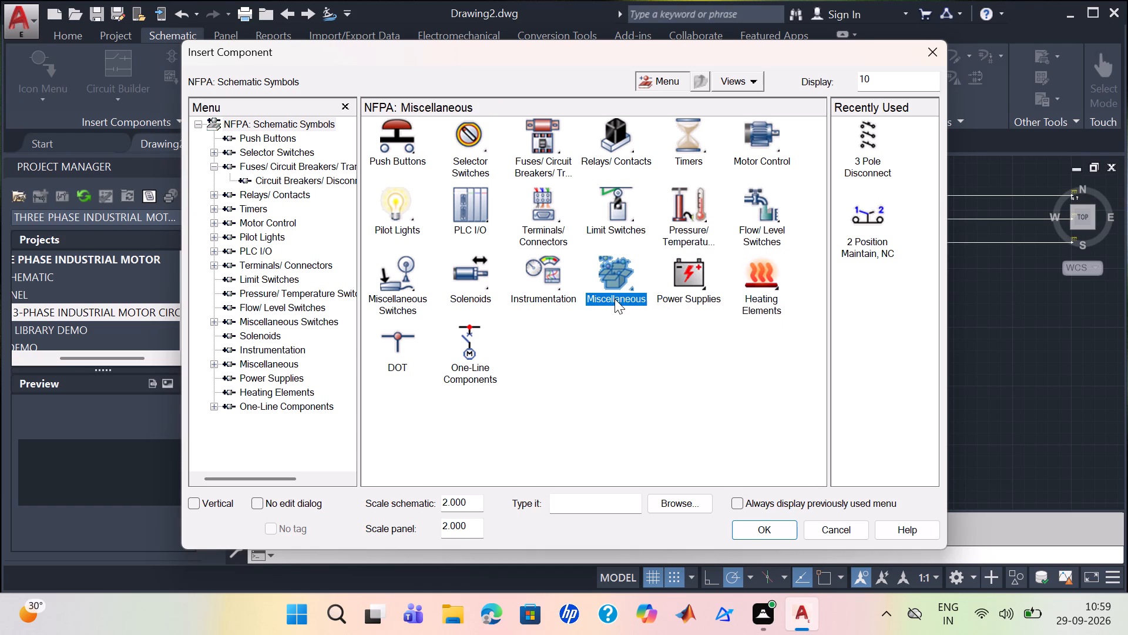
left_click_drag(615, 299, 614, 307)
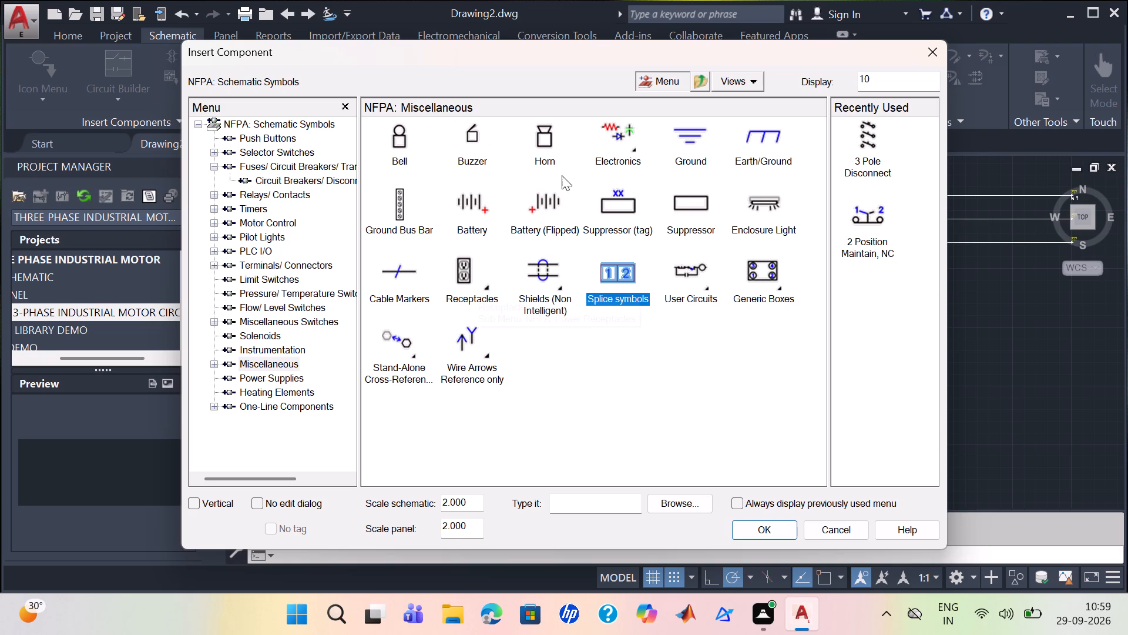
left_click(629, 153)
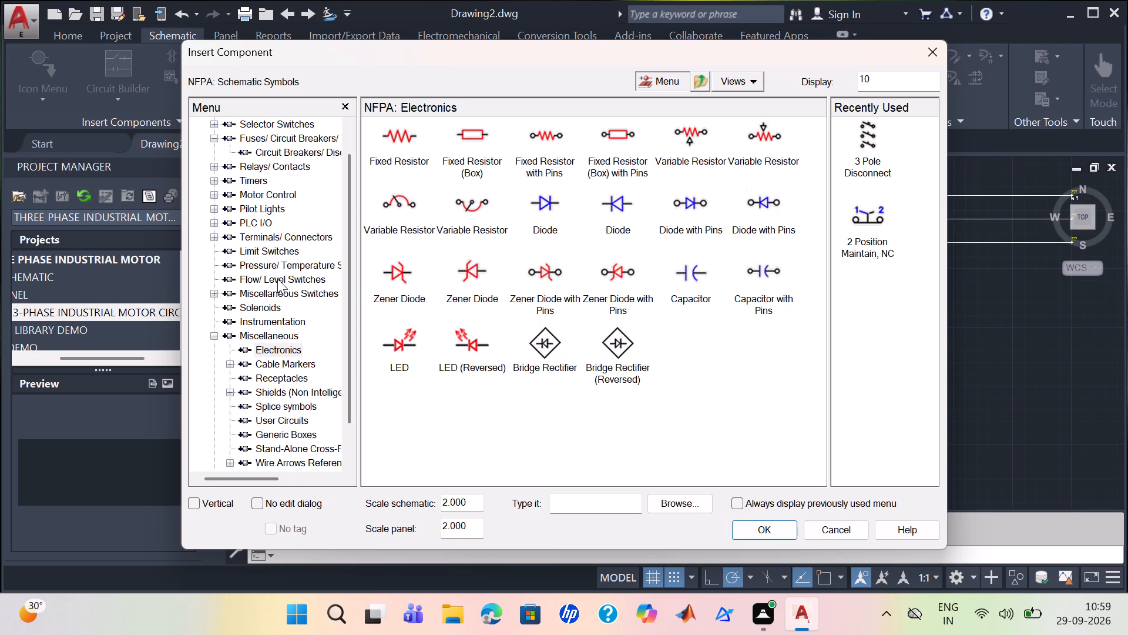
left_click(288, 298)
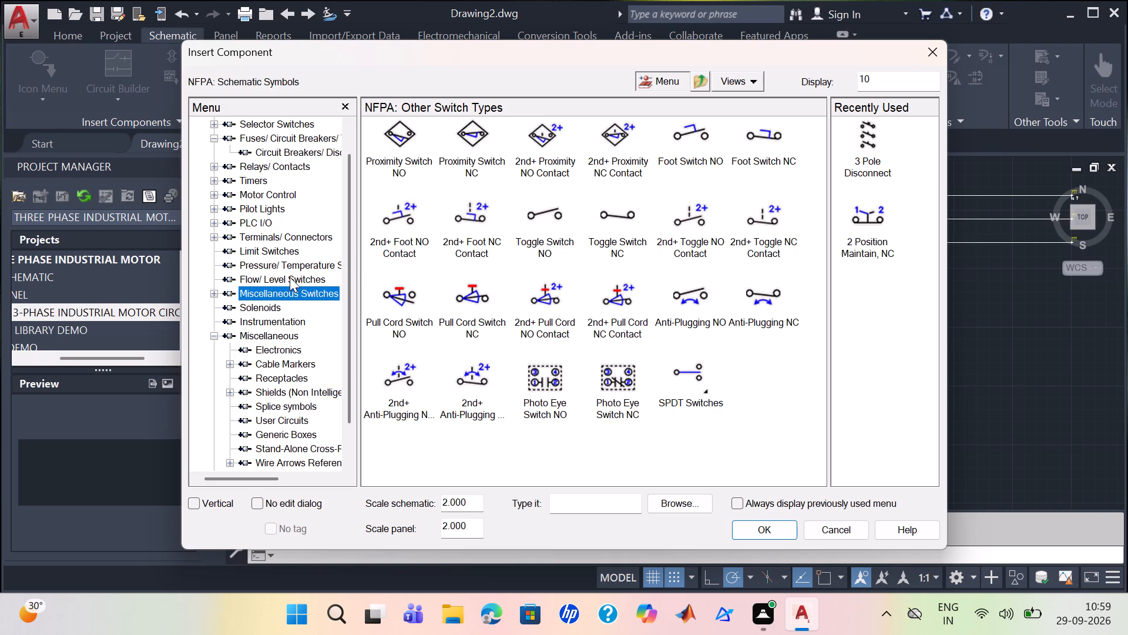
left_click(290, 277)
left_click(290, 259)
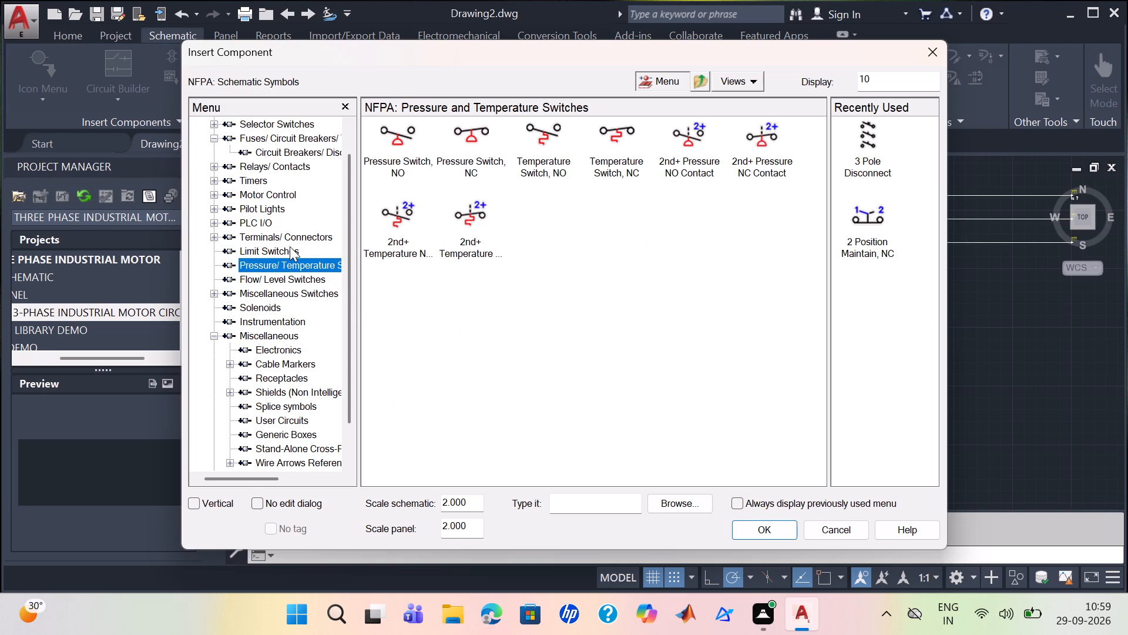
left_click(290, 246)
left_click(290, 233)
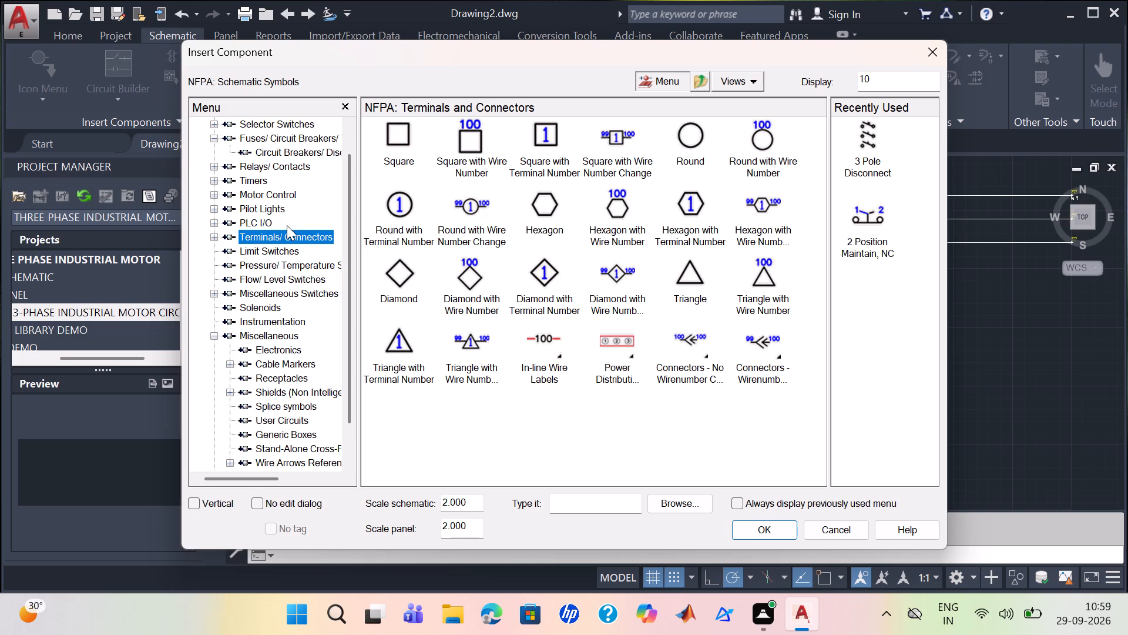
left_click(287, 225)
left_click(283, 222)
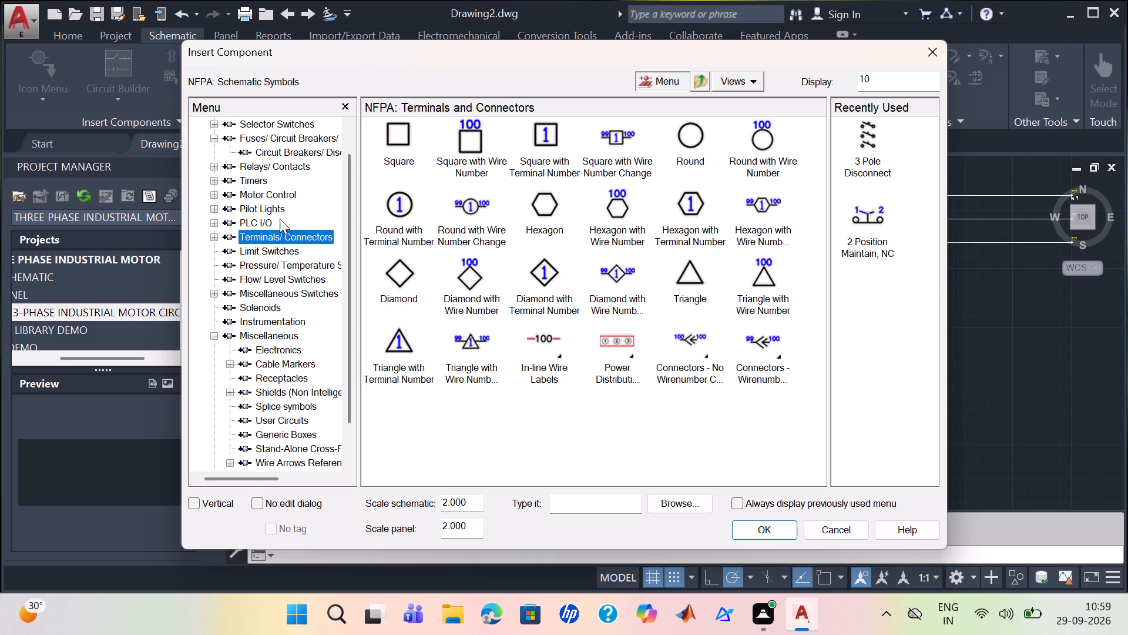
left_click(266, 218)
left_click(265, 208)
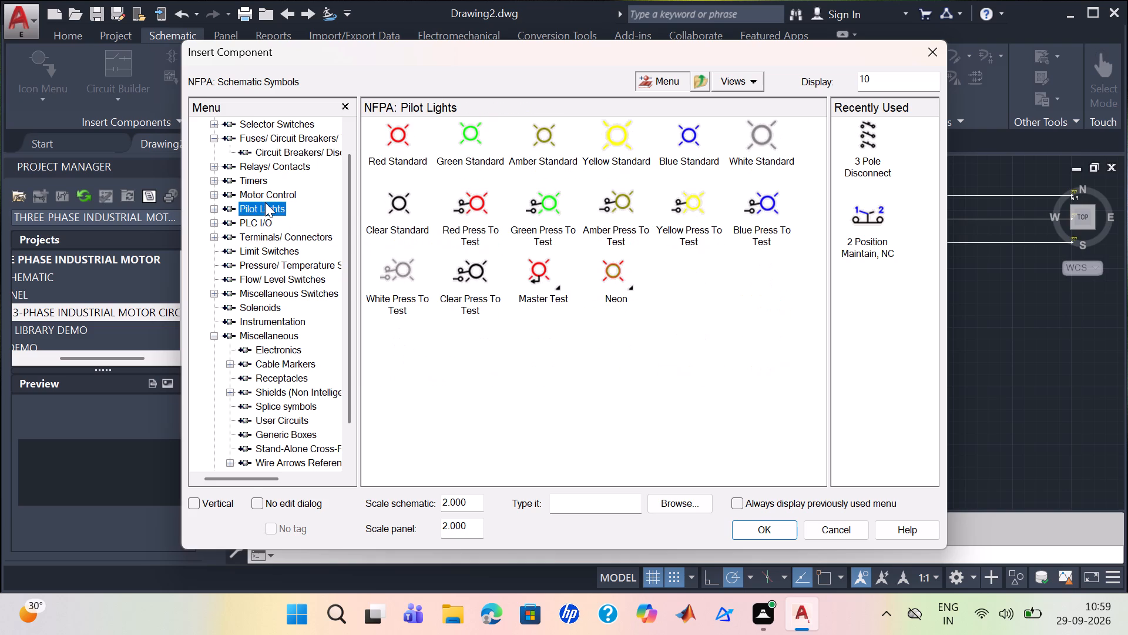
left_click(265, 202)
left_click(267, 194)
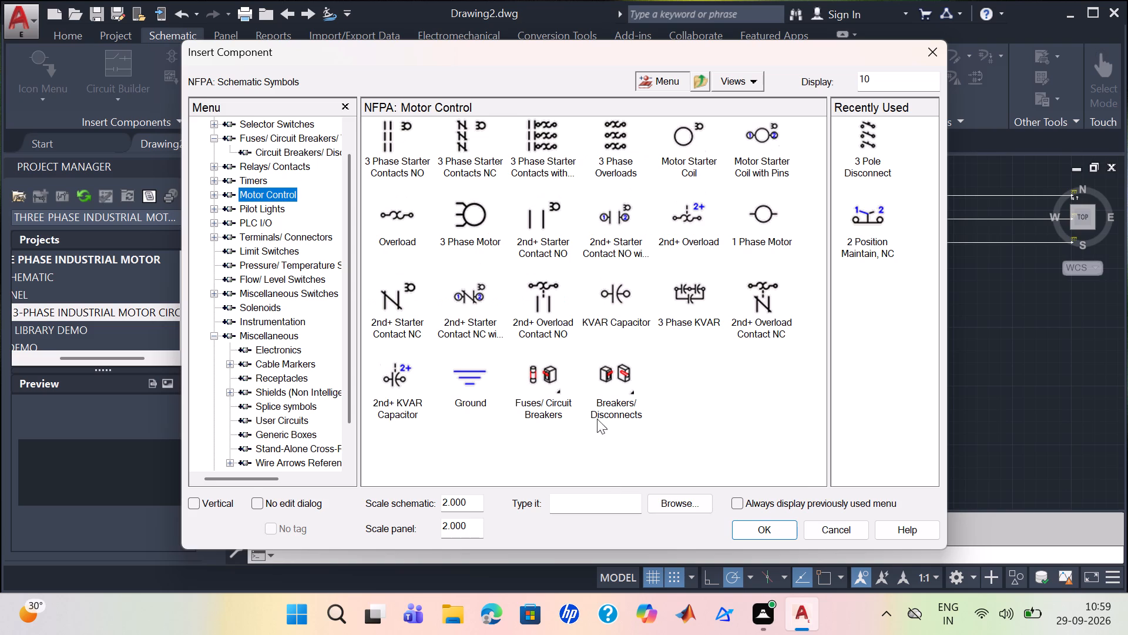
left_click(556, 396)
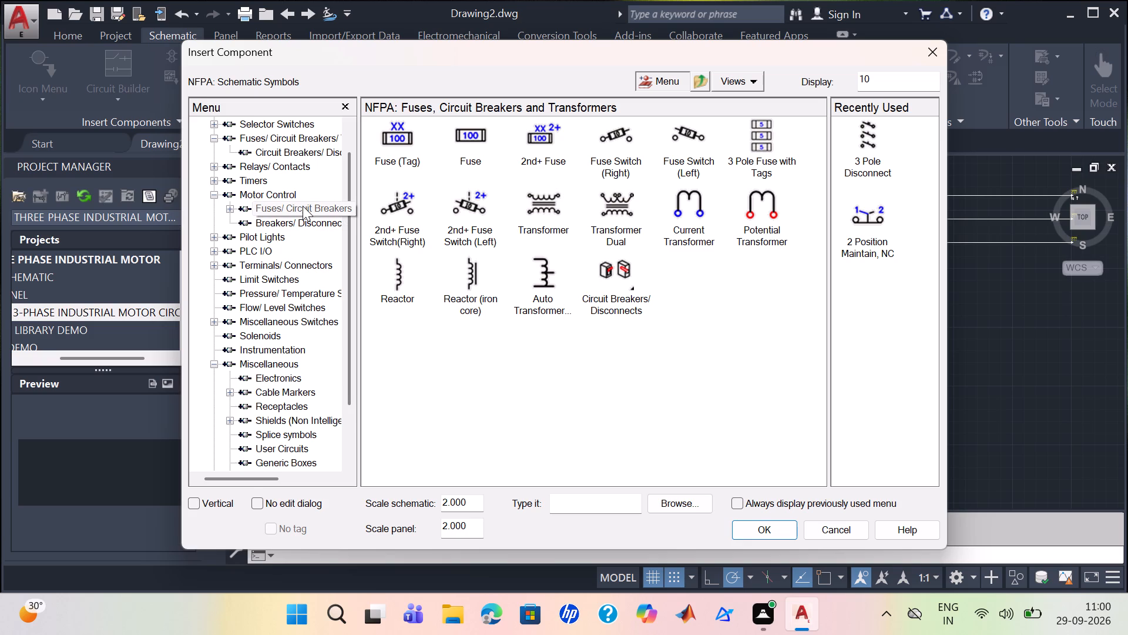
left_click(282, 220)
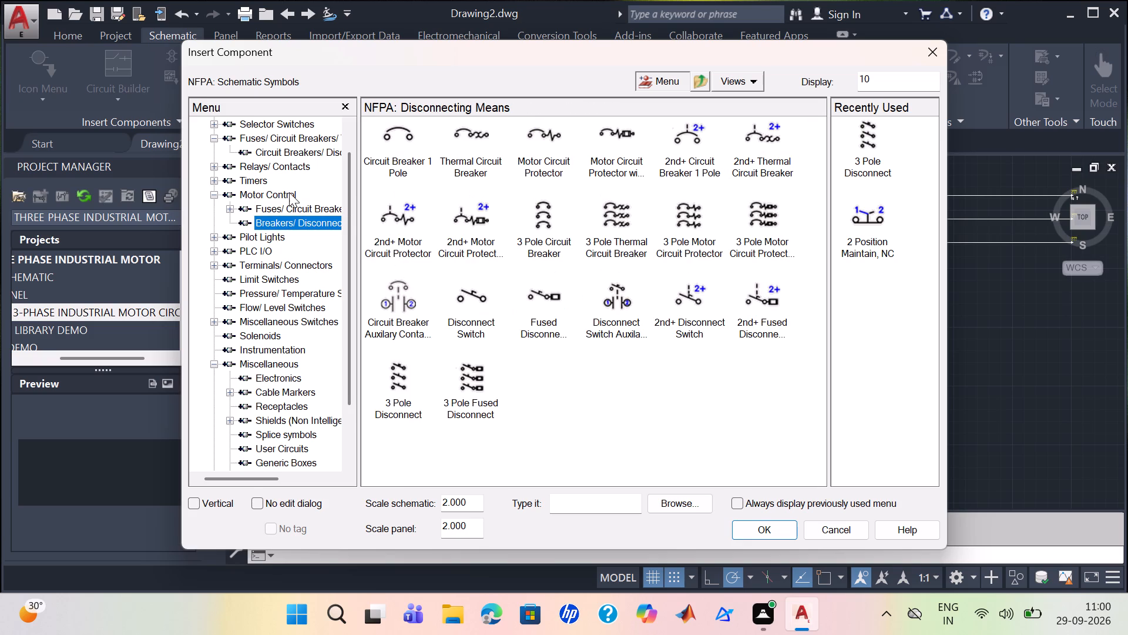
left_click(289, 192)
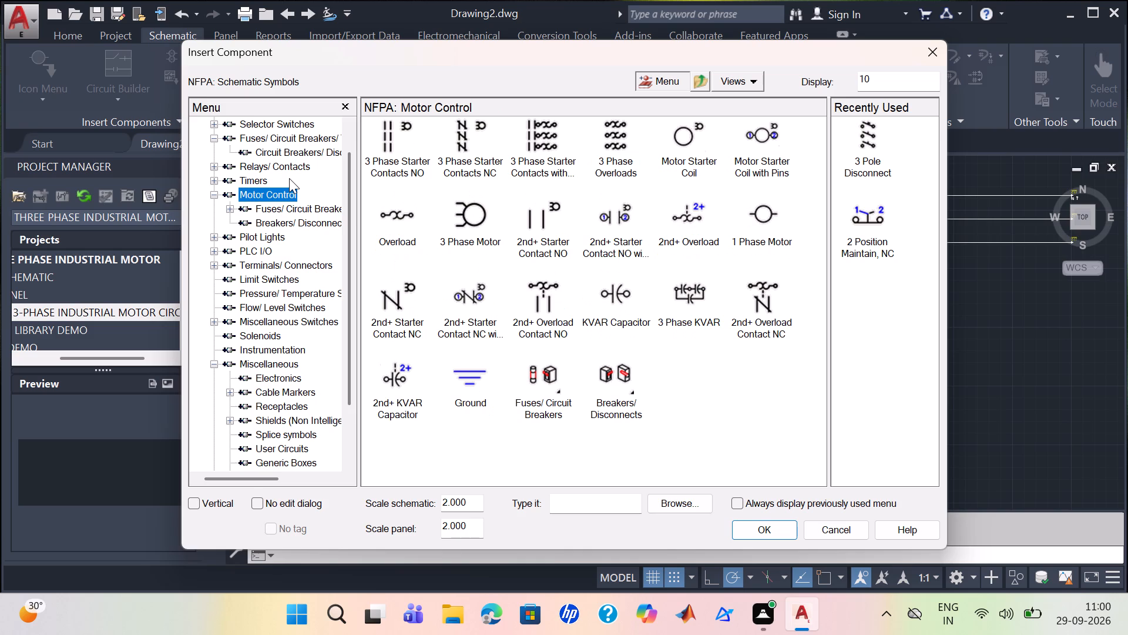
left_click(289, 178)
left_click(266, 185)
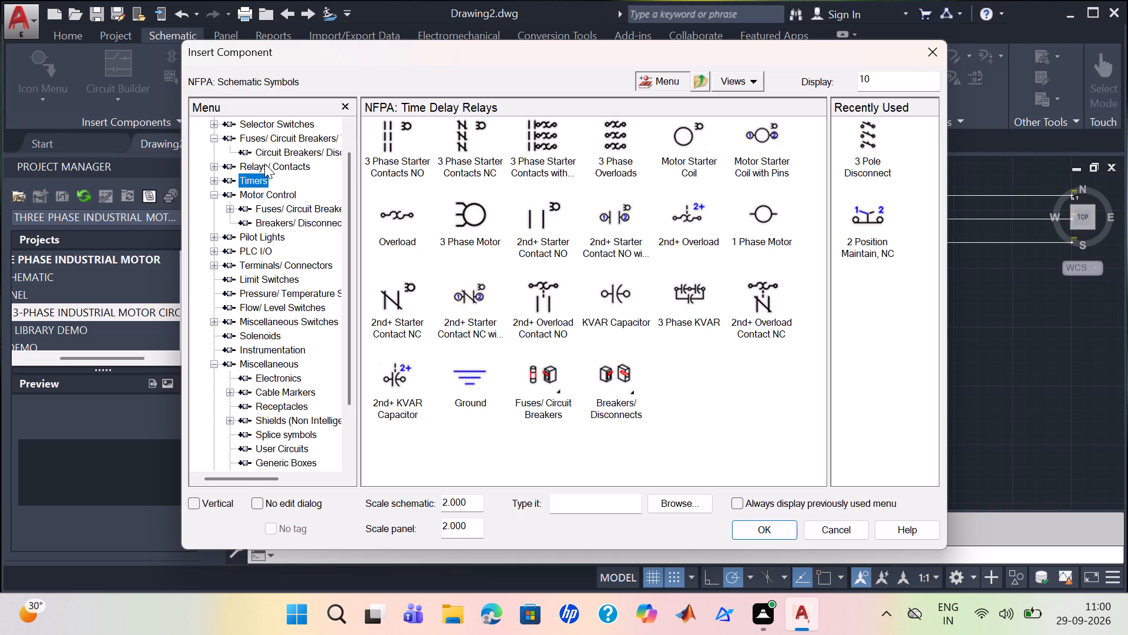
left_click(264, 166)
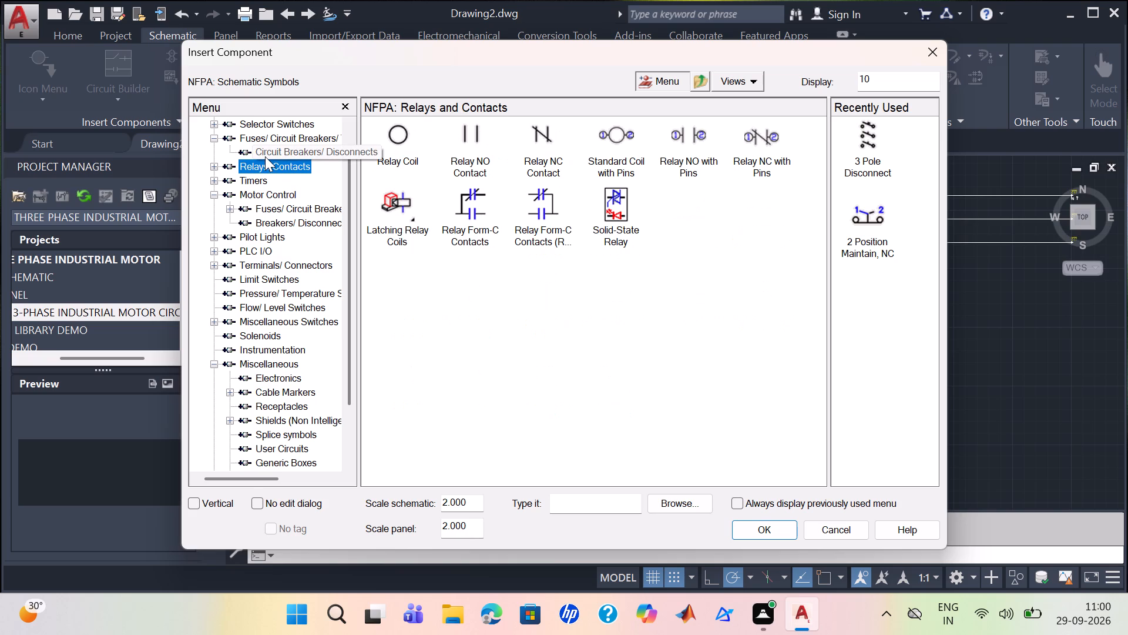
left_click(265, 156)
left_click_drag(266, 146, 267, 151)
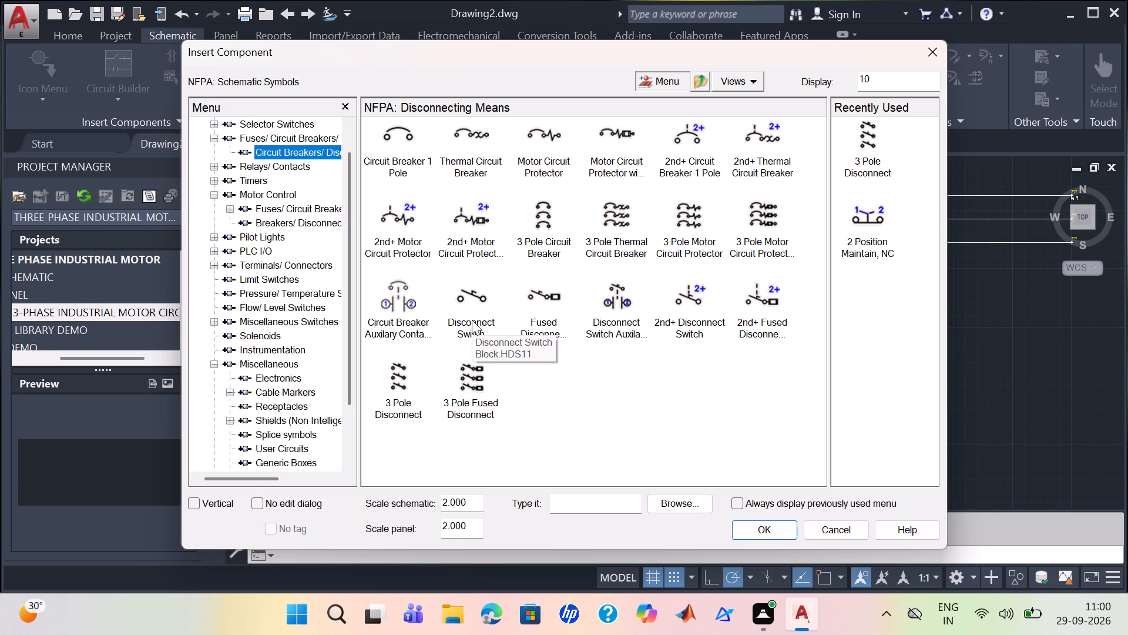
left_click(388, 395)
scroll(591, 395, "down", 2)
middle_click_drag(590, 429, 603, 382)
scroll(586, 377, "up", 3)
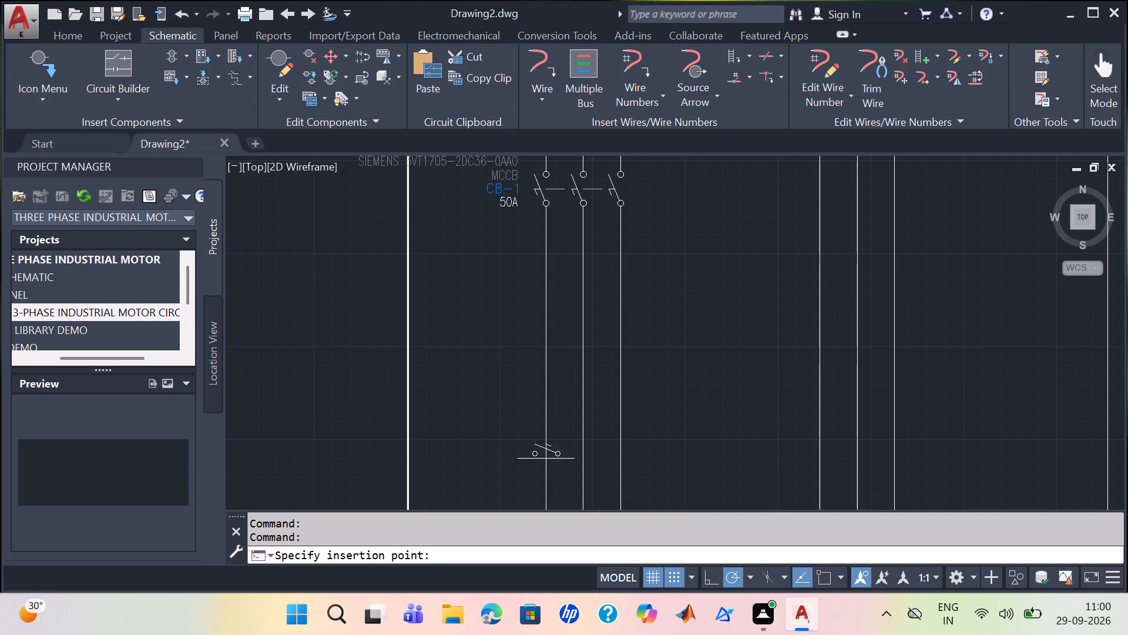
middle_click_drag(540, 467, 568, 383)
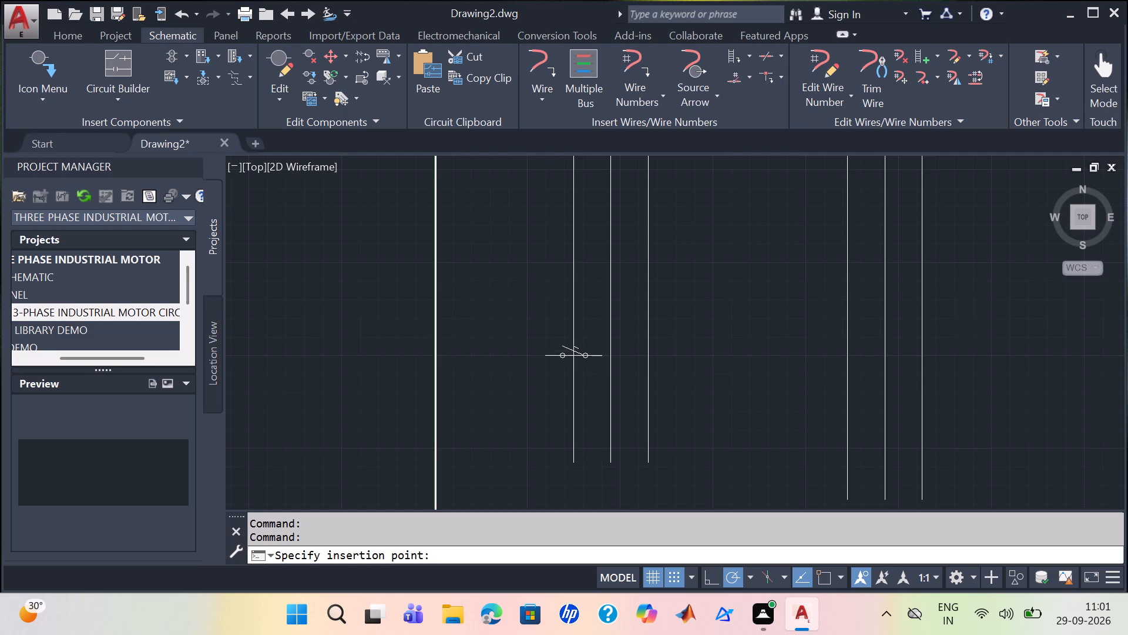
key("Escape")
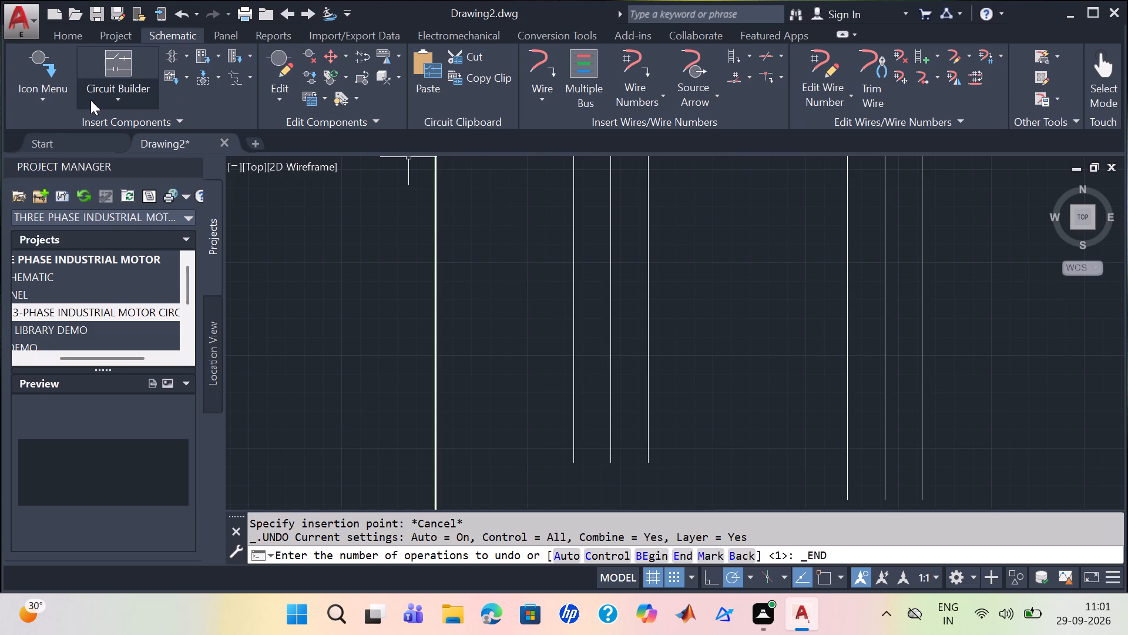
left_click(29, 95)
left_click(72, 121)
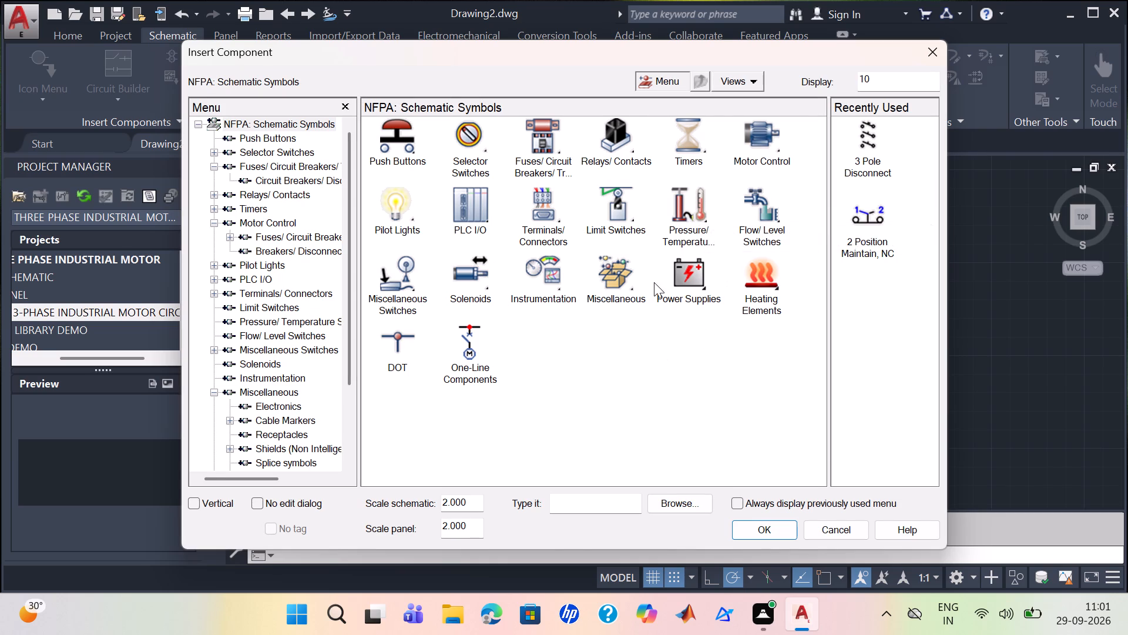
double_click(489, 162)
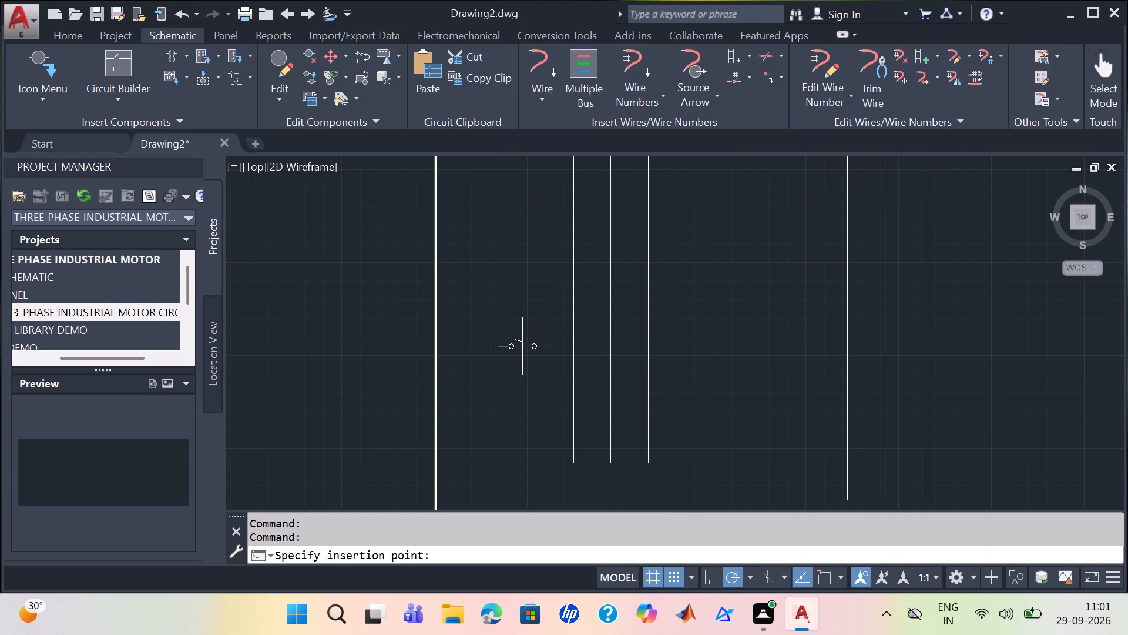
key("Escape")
Insert a single Disconnect Switch on the leftmost vertical wire, below CB-1 and near the wire's lower end.
left_click(56, 99)
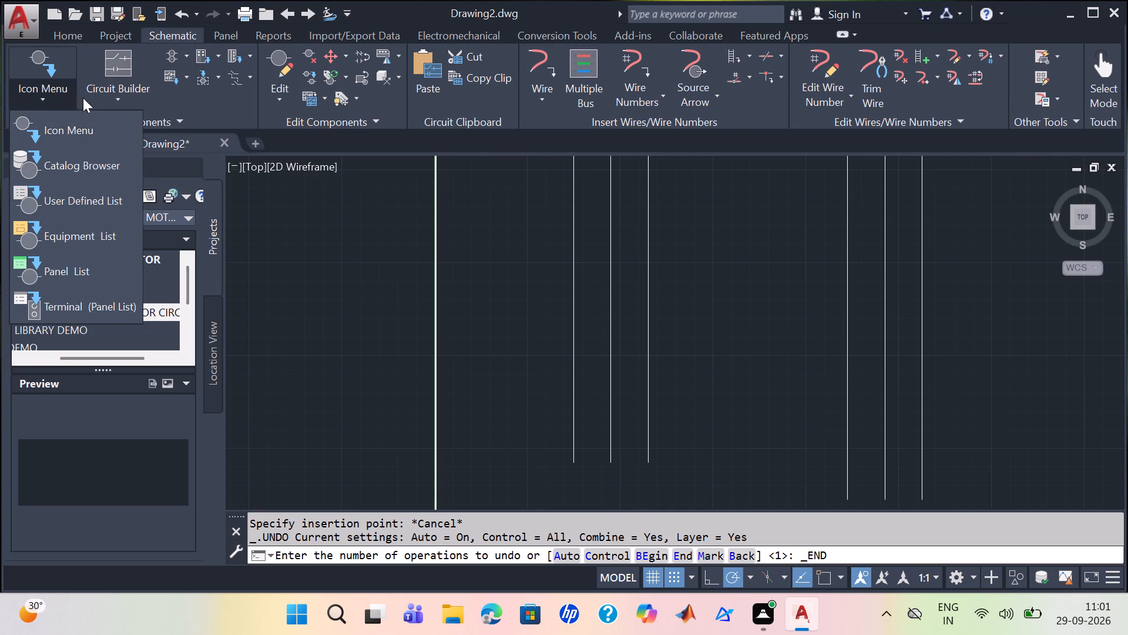
left_click(76, 125)
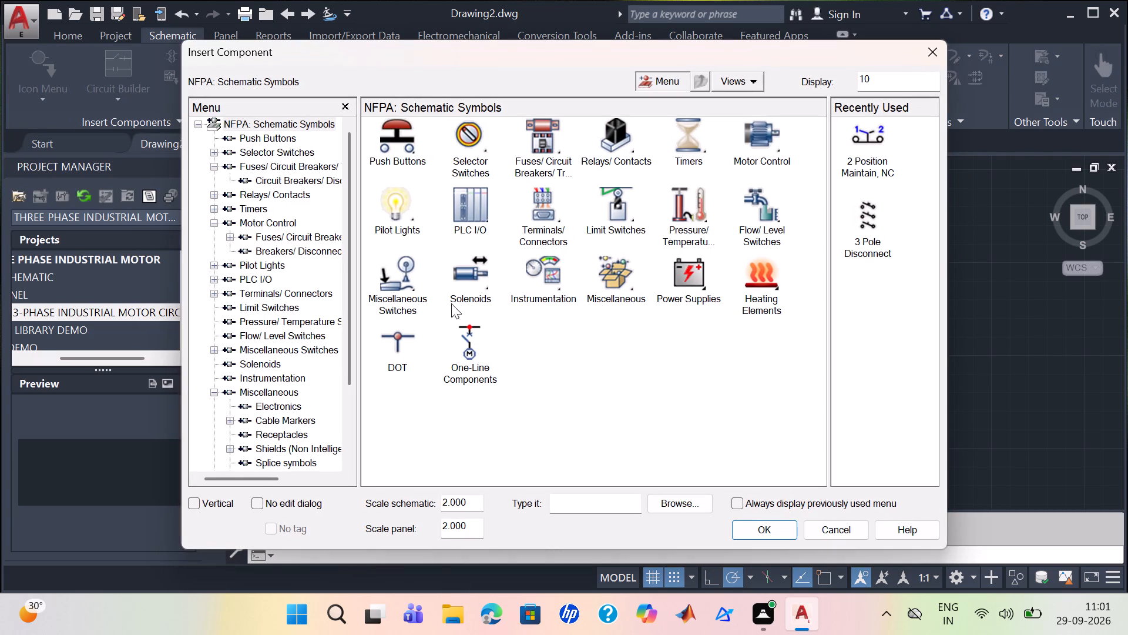
left_click(544, 170)
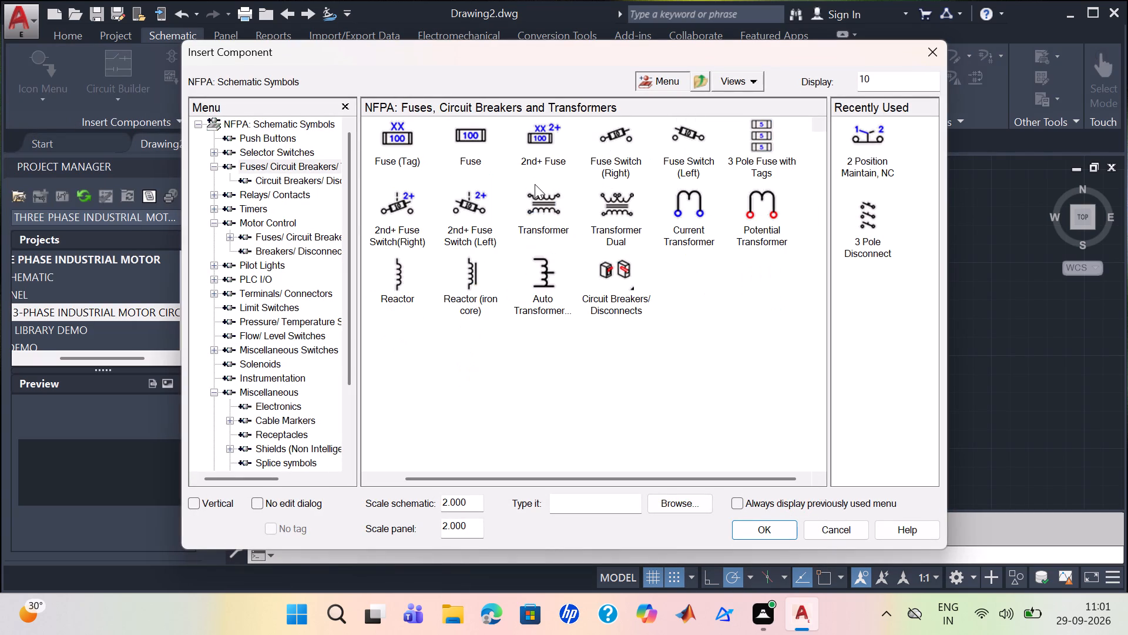
left_click(592, 279)
left_click(632, 302)
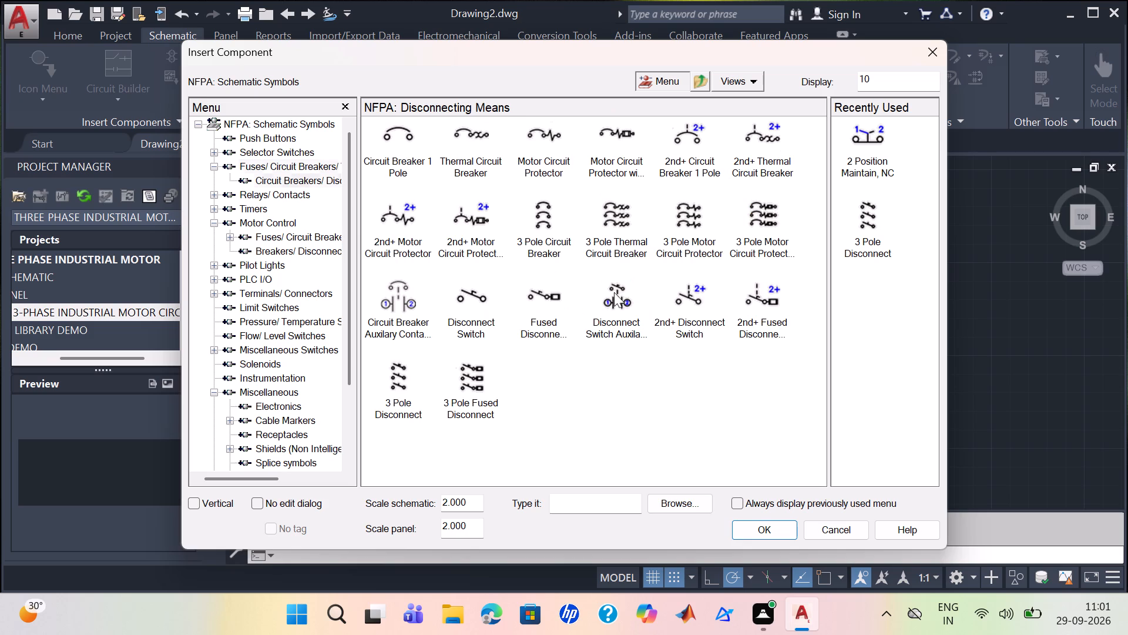
left_click(472, 317)
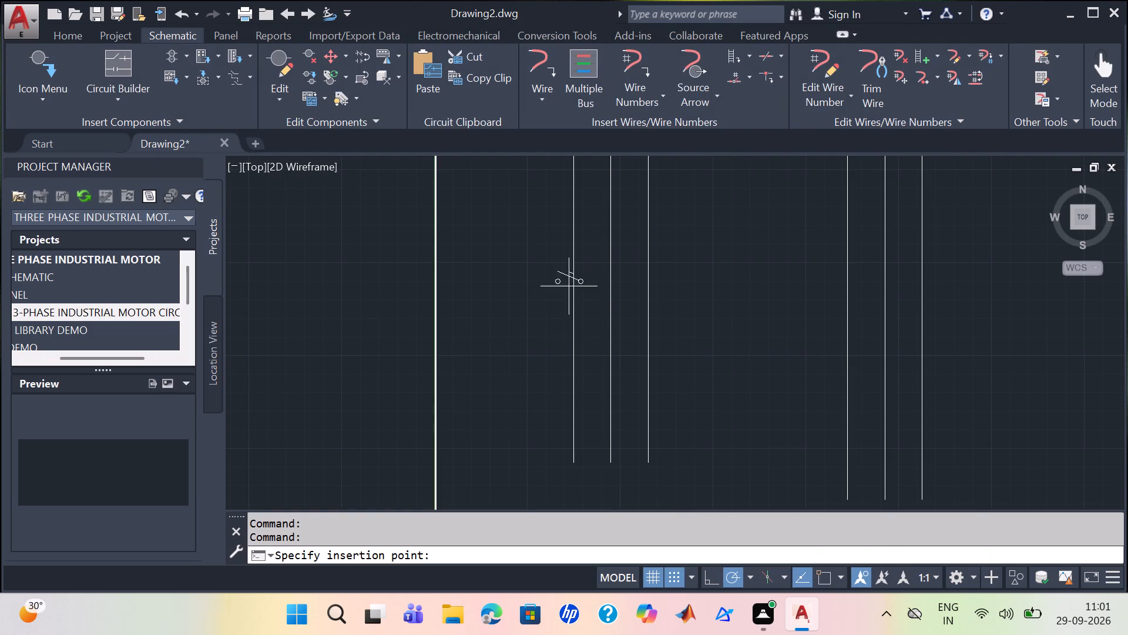
left_click(572, 313)
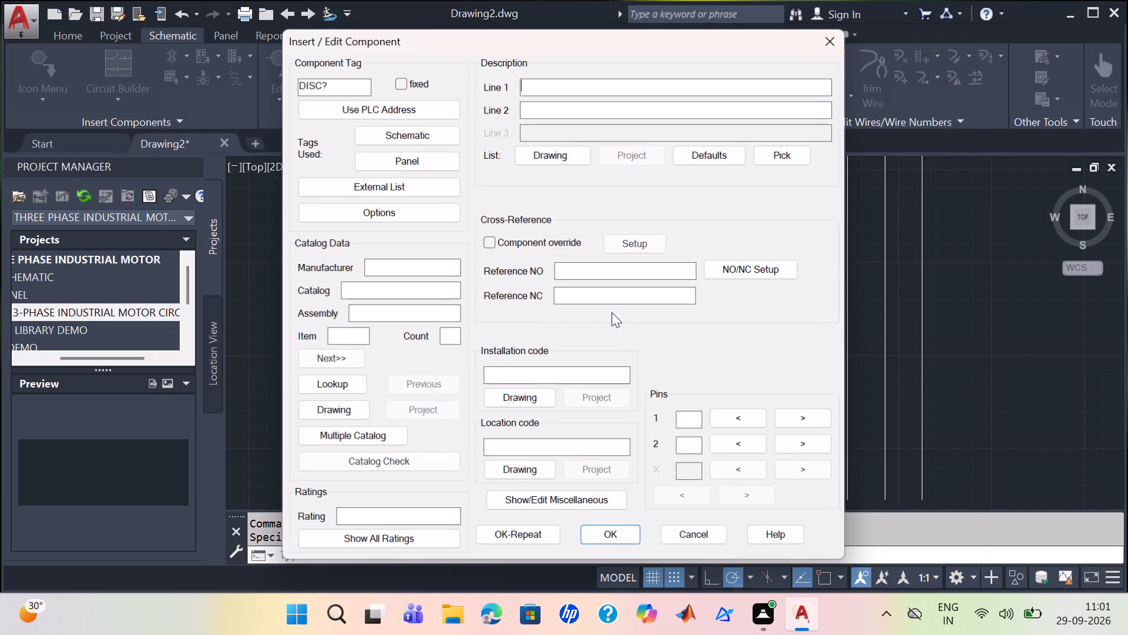
Set the new disconnect switch's component tag to ISOLATOR and accept the component data.
left_click_drag(339, 88, 102, 98)
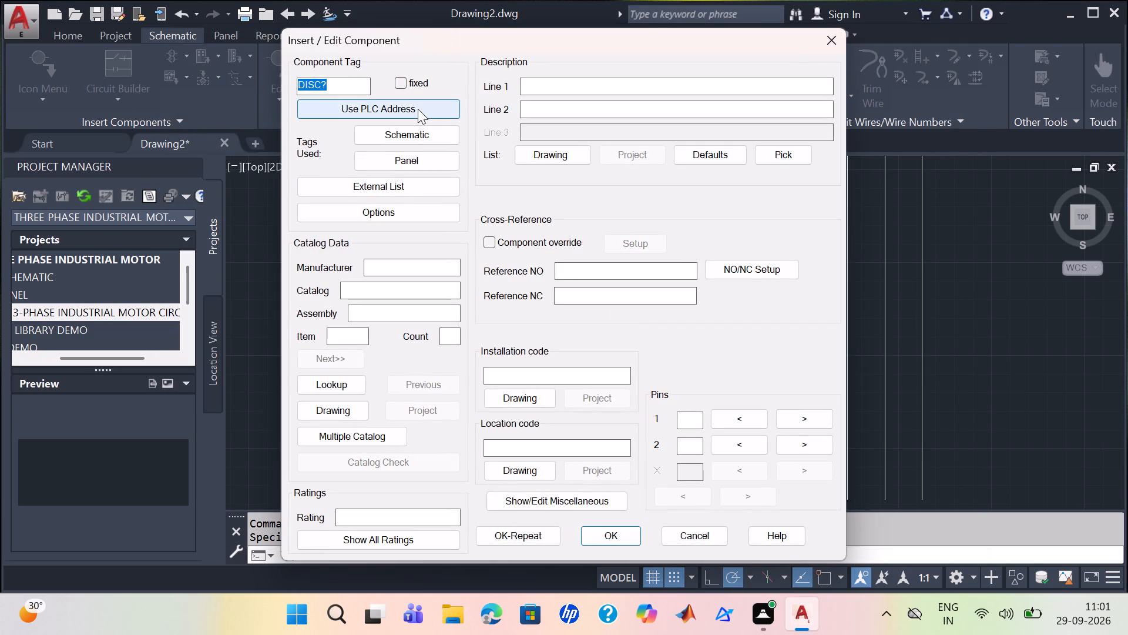
key("BackSpace")
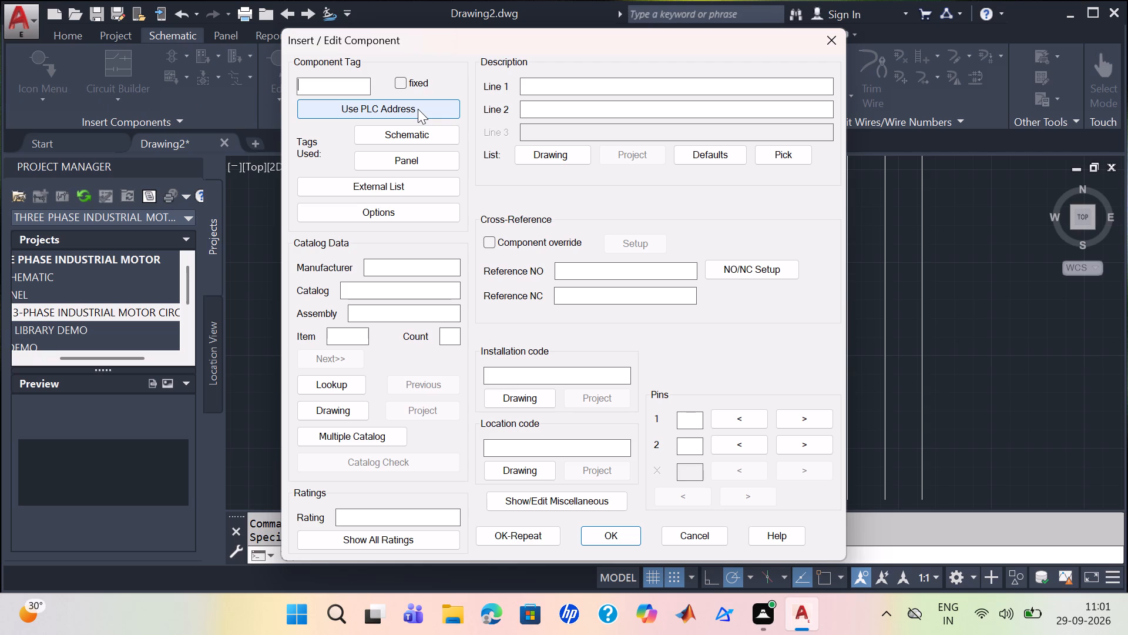
type("ISO")
type("LATOR")
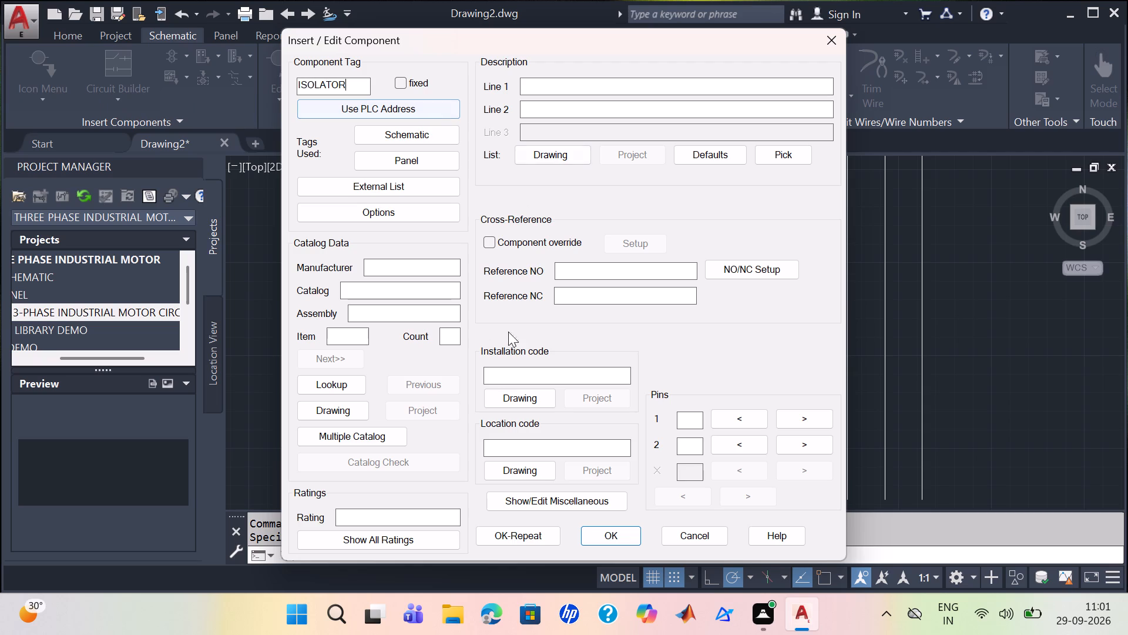
left_click(605, 533)
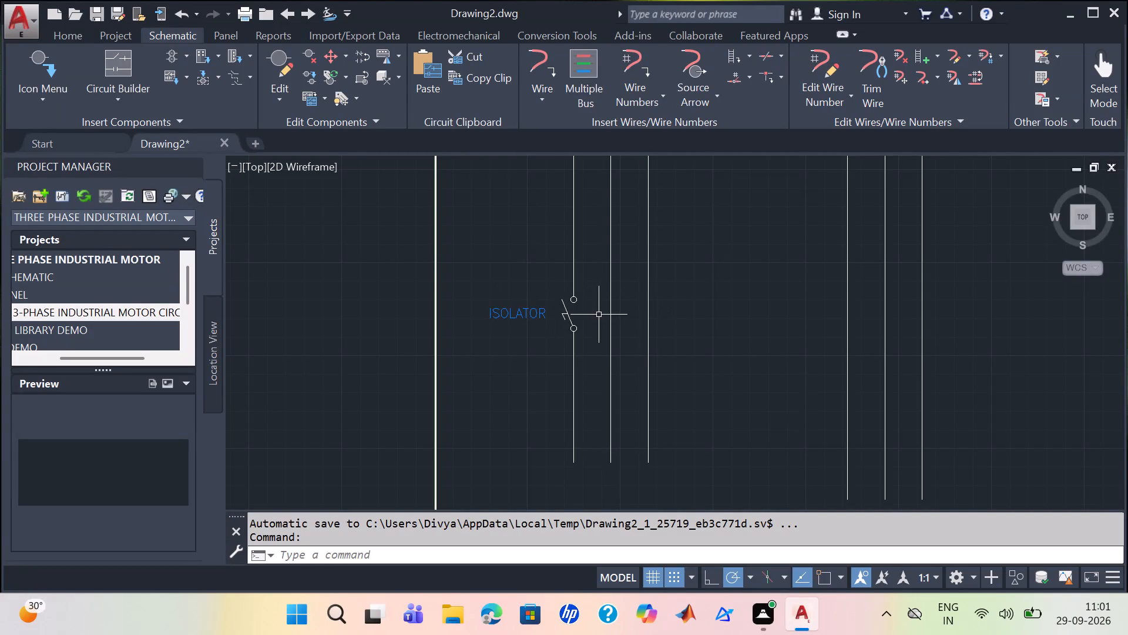
Insert a Disconnect Switch with a blank component tag on the middle vertical wire, level with the ISOLATOR switch.
key("Return")
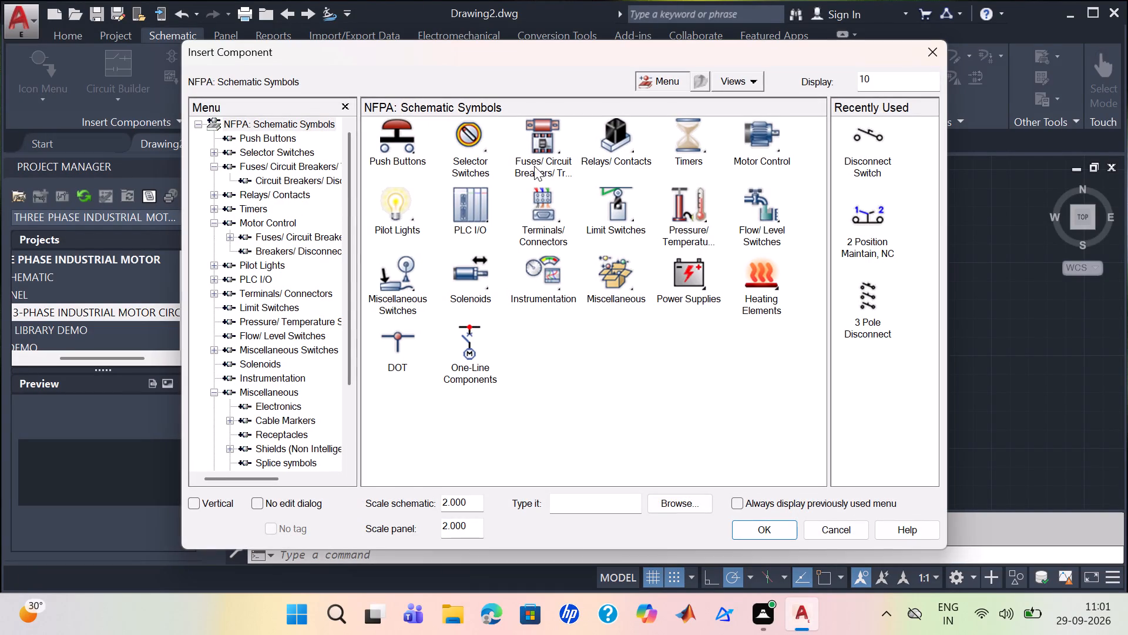
left_click(868, 148)
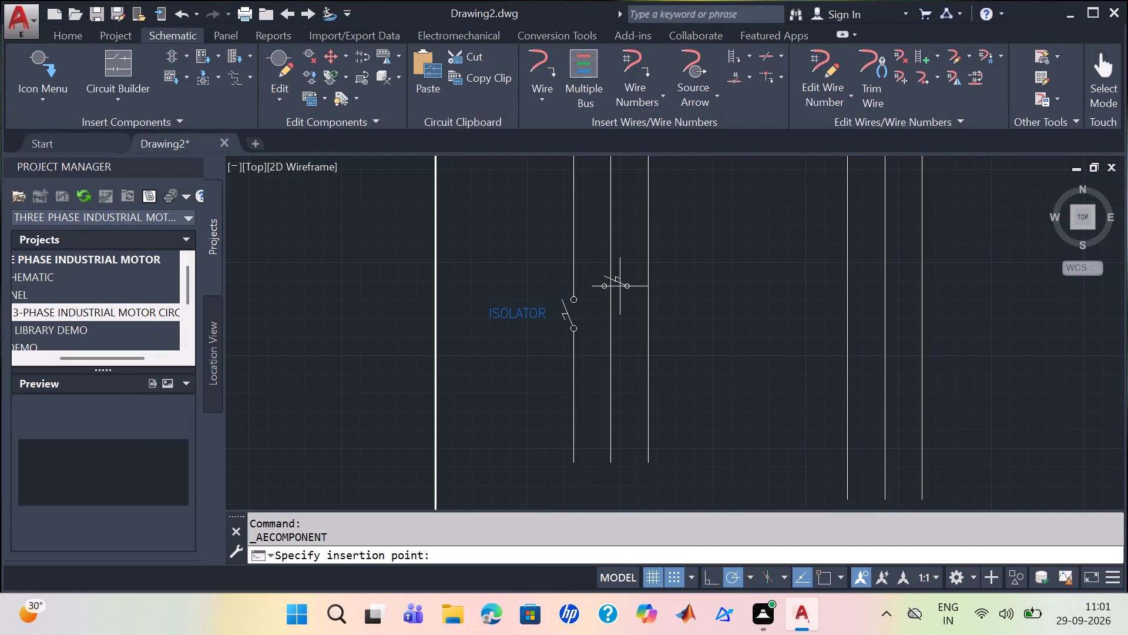
left_click(612, 312)
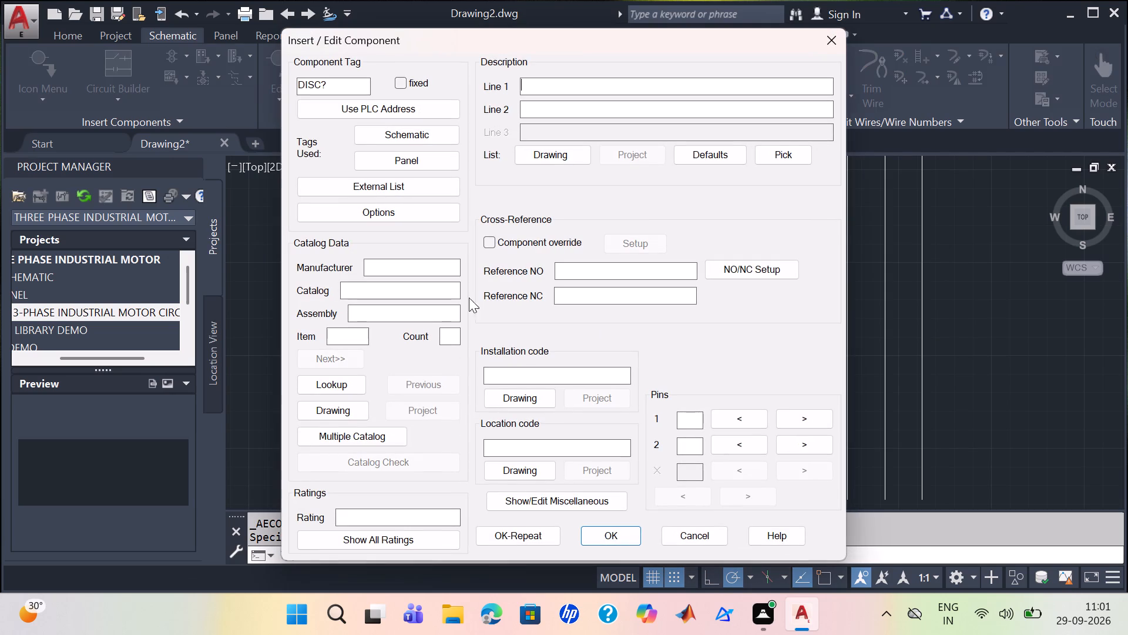
left_click_drag(344, 91, 202, 79)
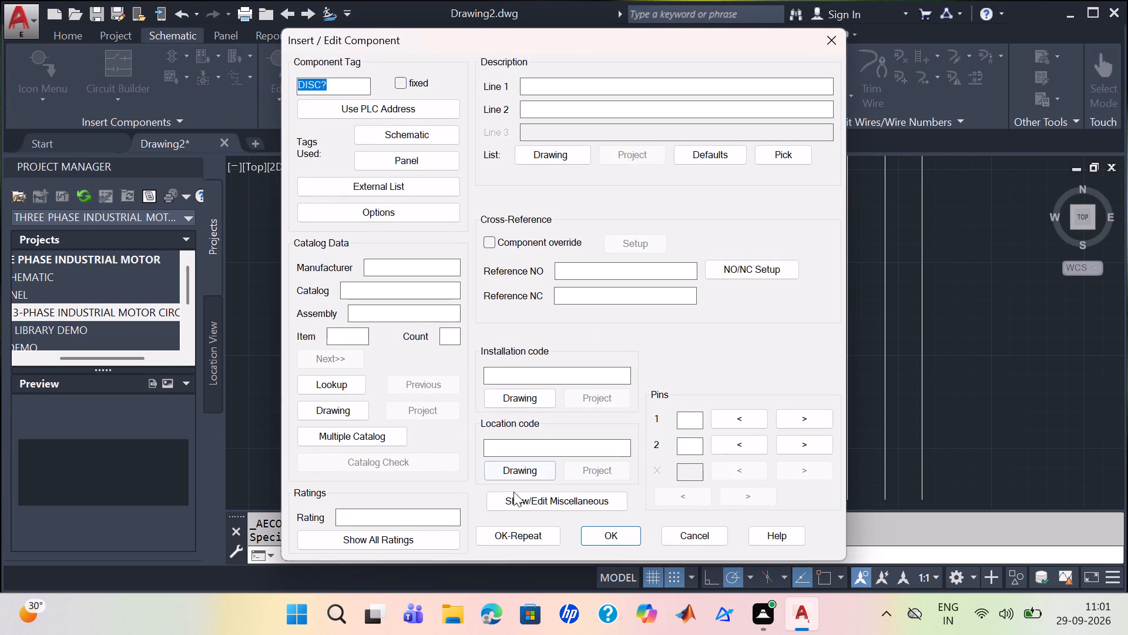
key("BackSpace")
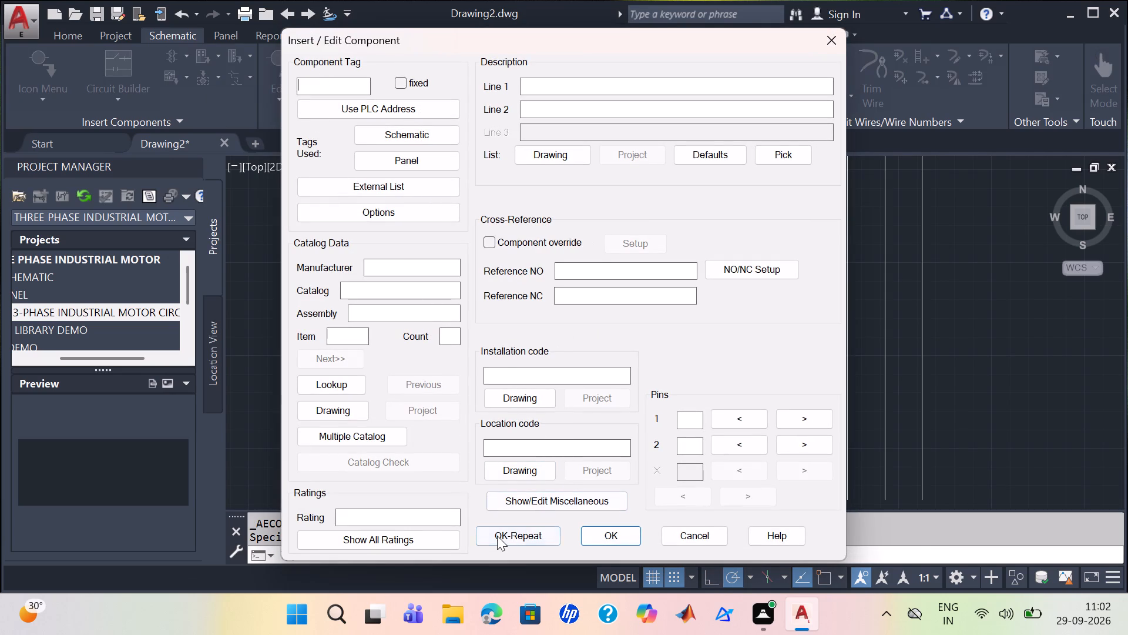
left_click_drag(497, 536, 502, 546)
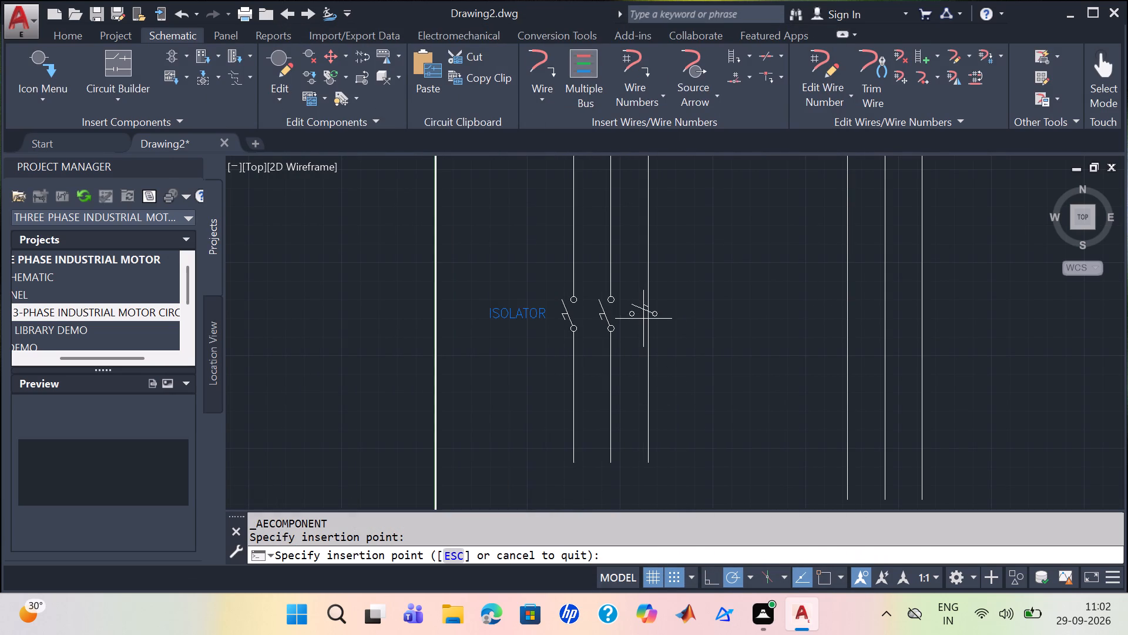
Insert a matching Disconnect Switch with a blank component tag on the third wire of the ISOLATOR group.
left_click(647, 312)
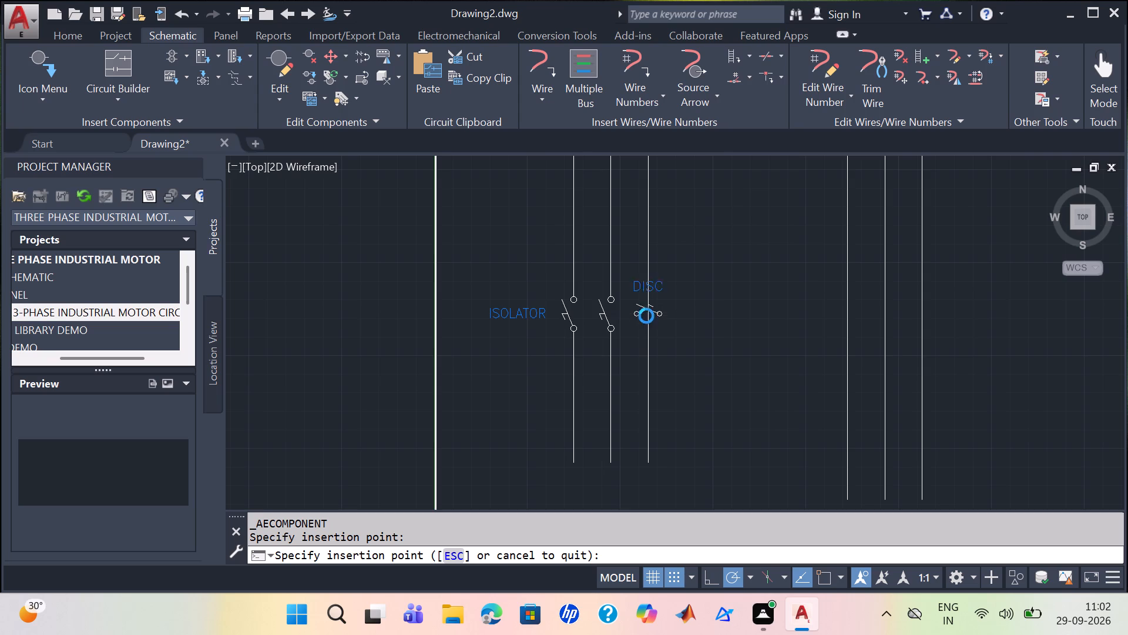
left_click_drag(336, 89, 280, 87)
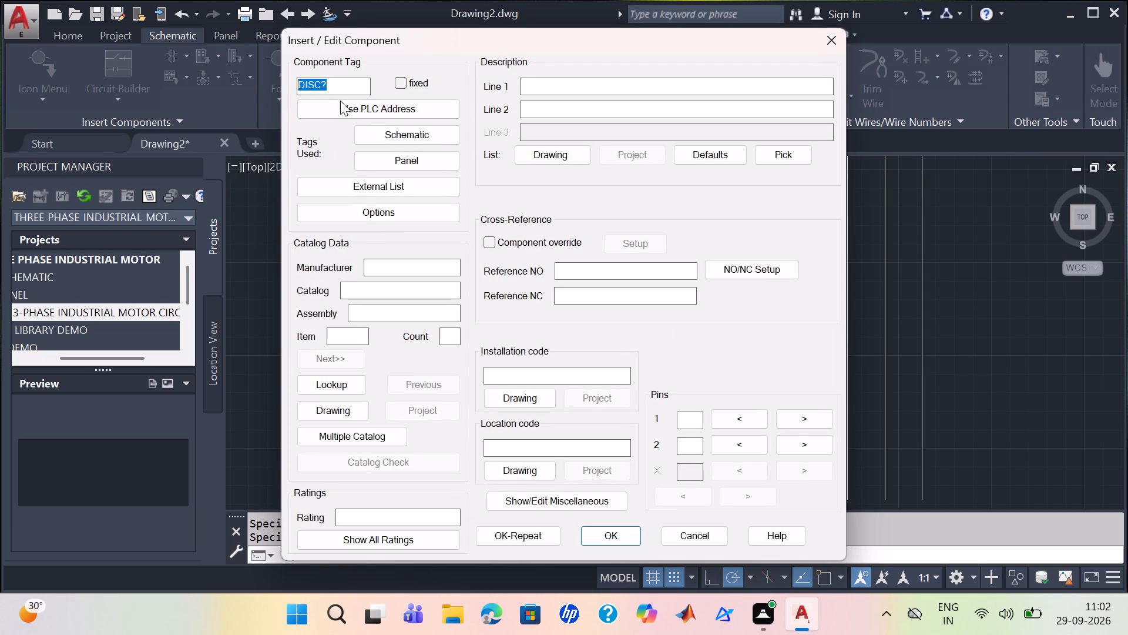
key("BackSpace")
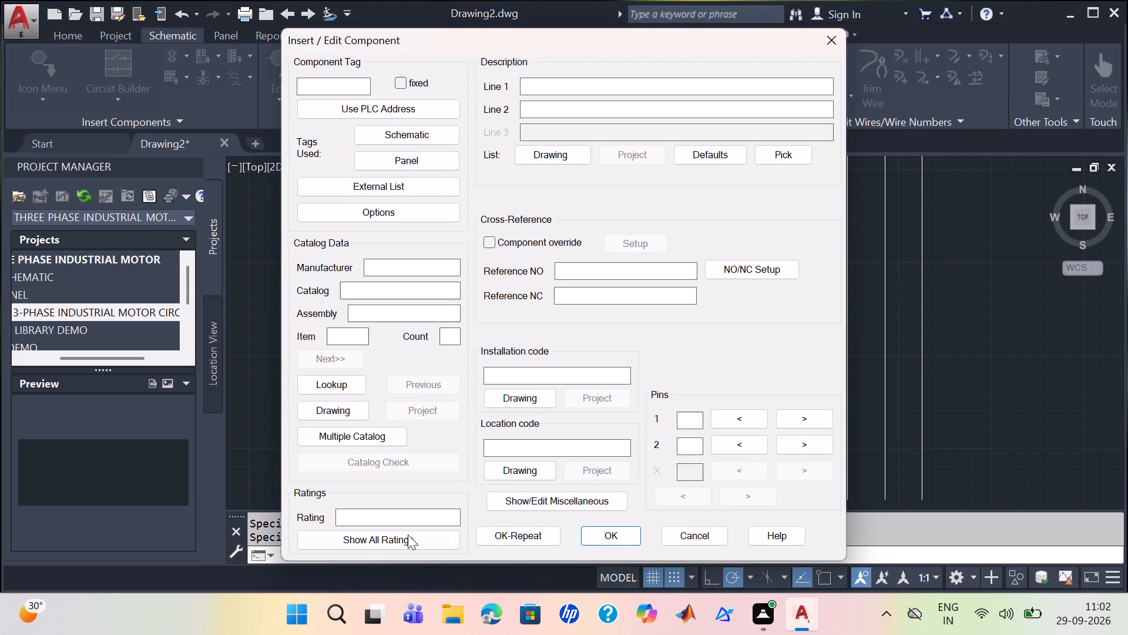
left_click(622, 530)
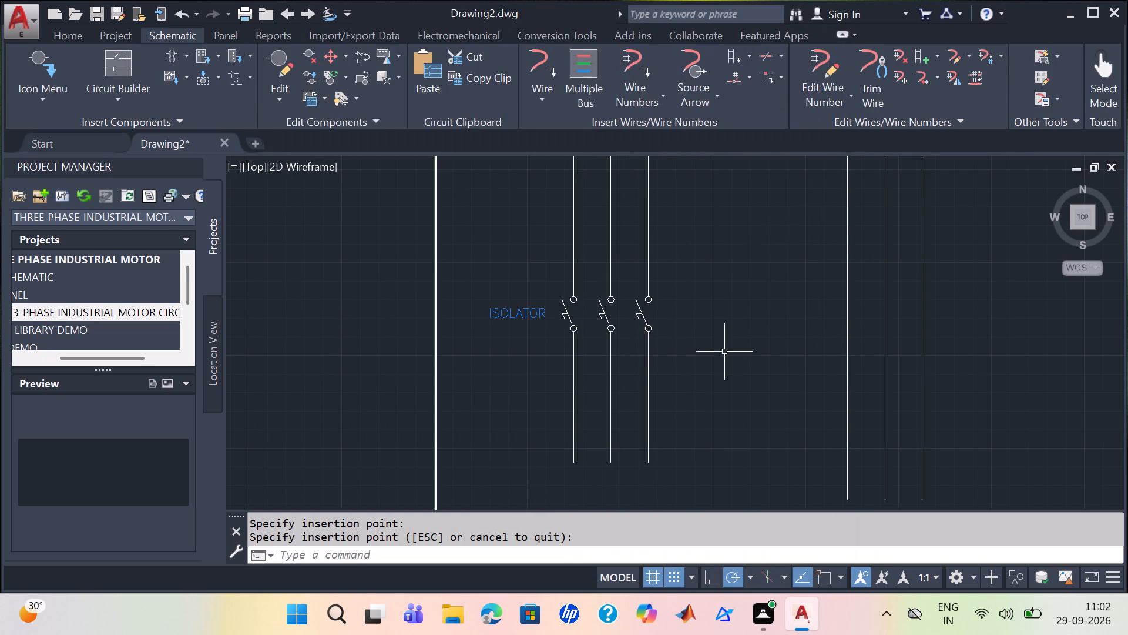
Examine the three isolator switches, CB-1 and the remaining vertical wires across the title-block sheet.
scroll(693, 322, "down", 1)
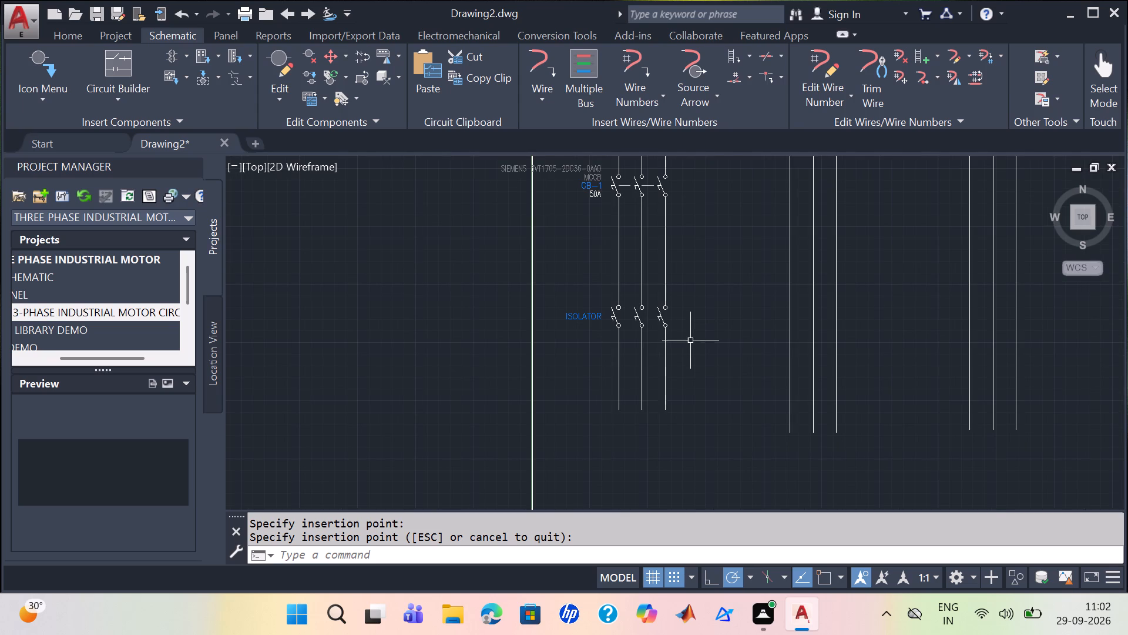
scroll(687, 345, "up", 1)
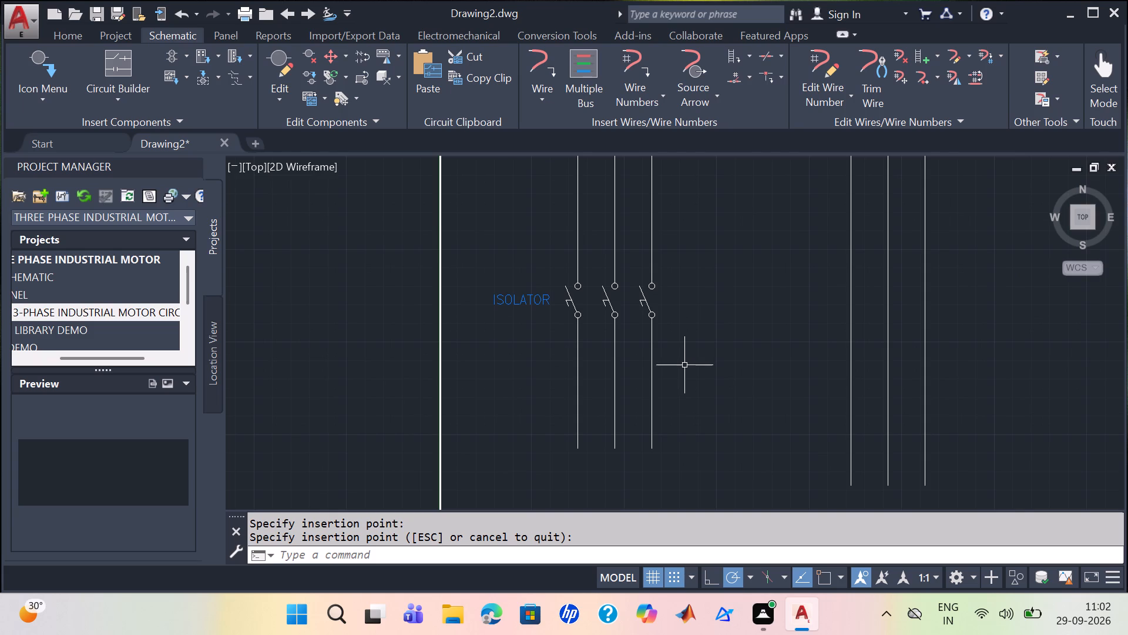
scroll(693, 303, "down", 1)
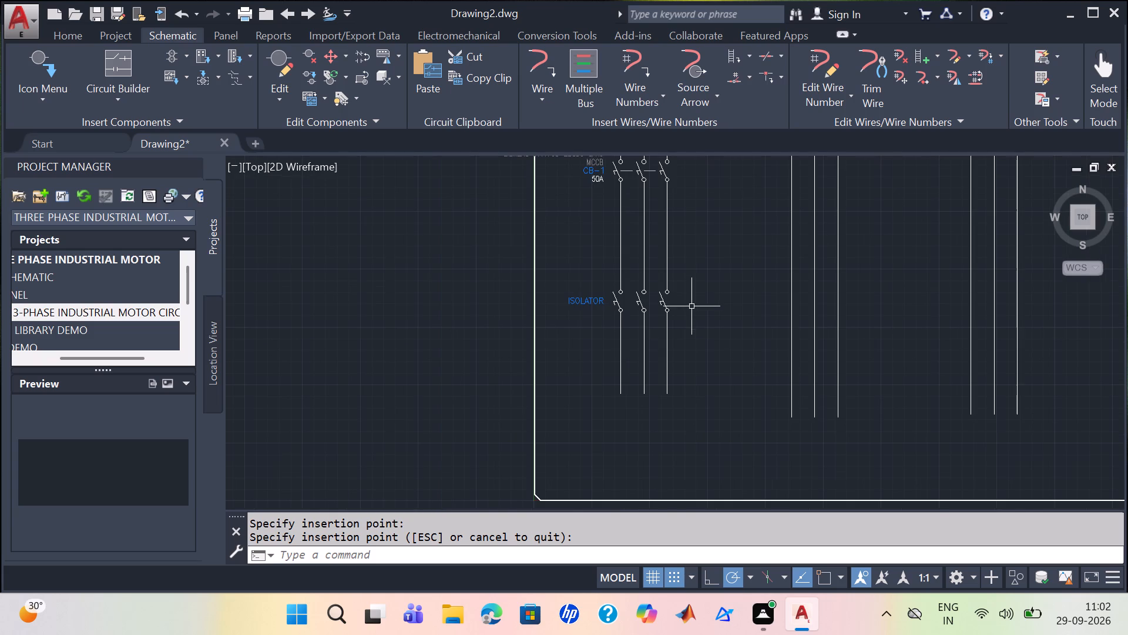
scroll(696, 335, "down", 1)
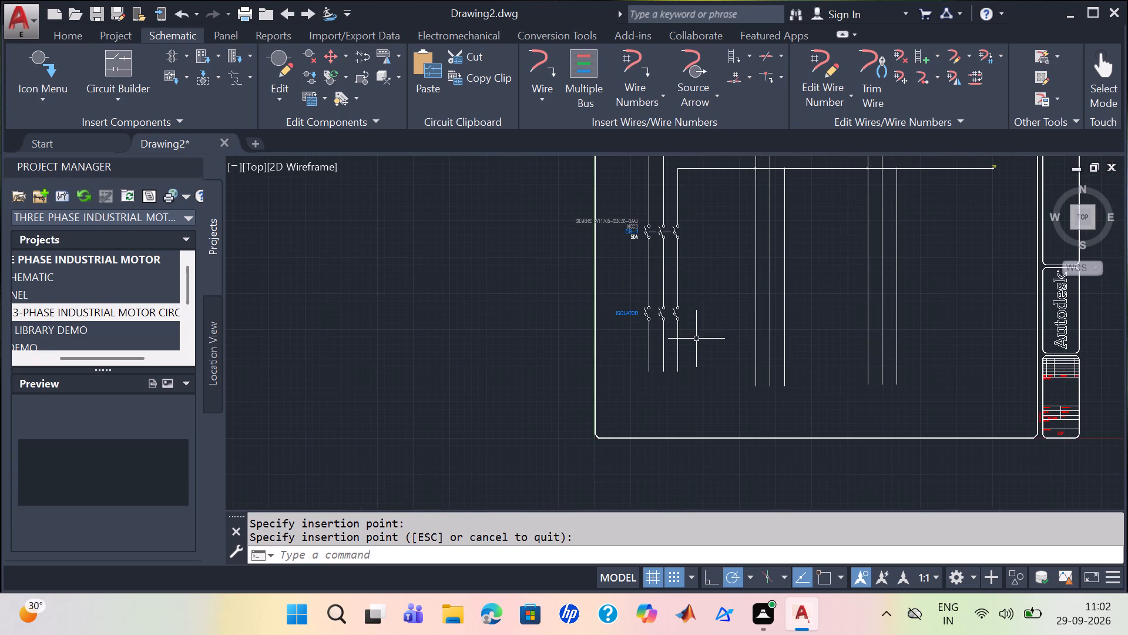
scroll(695, 333, "down", 1)
scroll(696, 293, "up", 1)
middle_click_drag(696, 293, 656, 317)
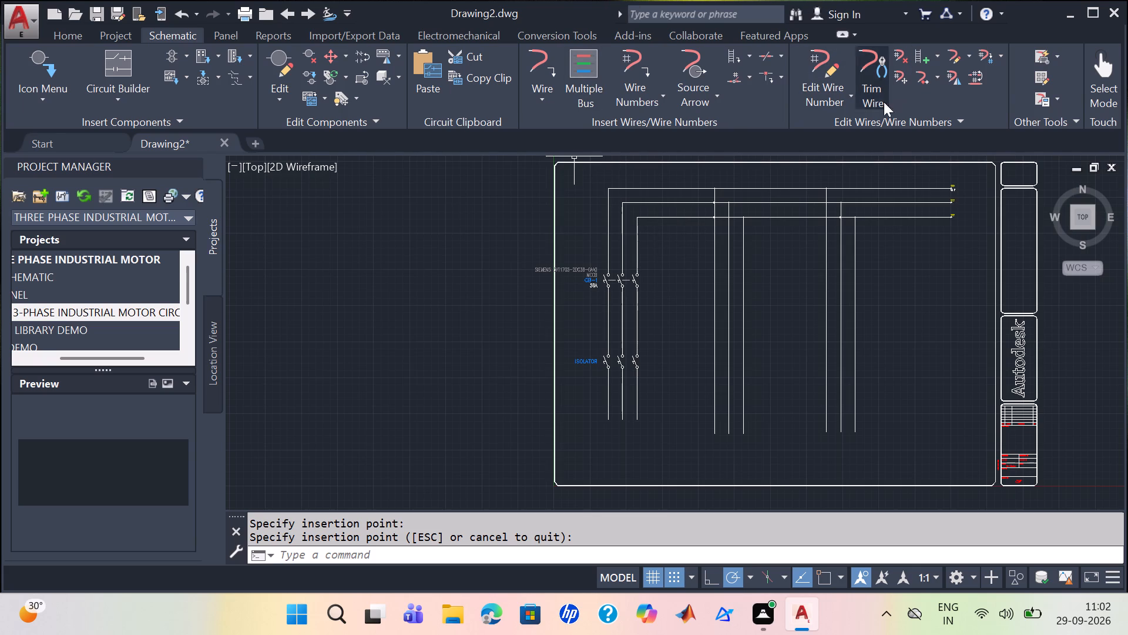
scroll(625, 370, "up", 3)
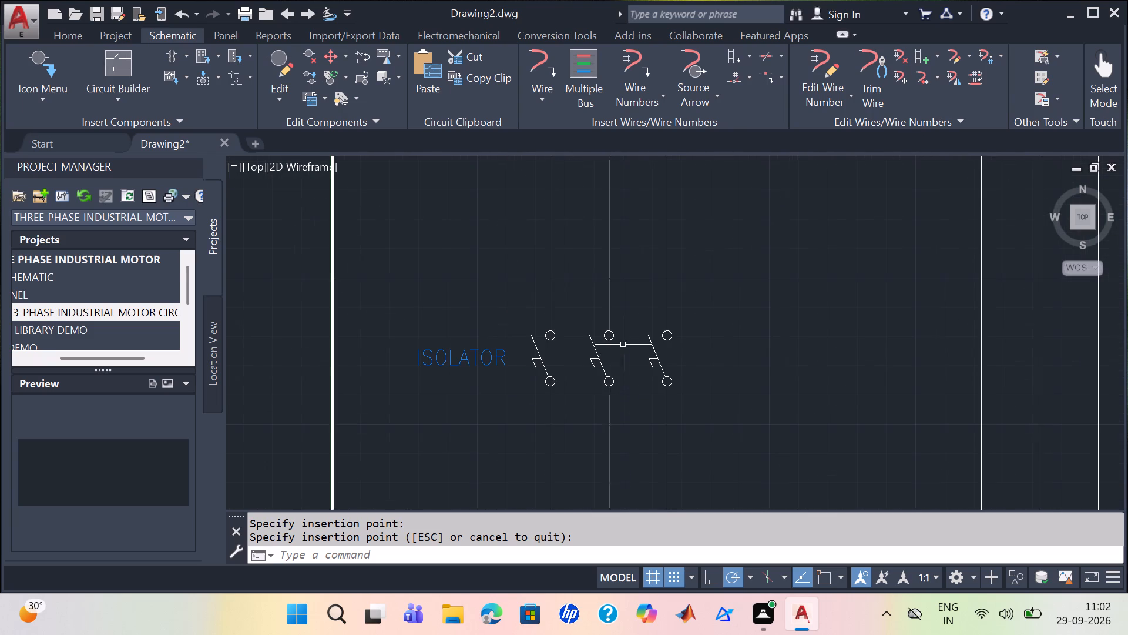
scroll(777, 299, "down", 4)
scroll(789, 269, "up", 1)
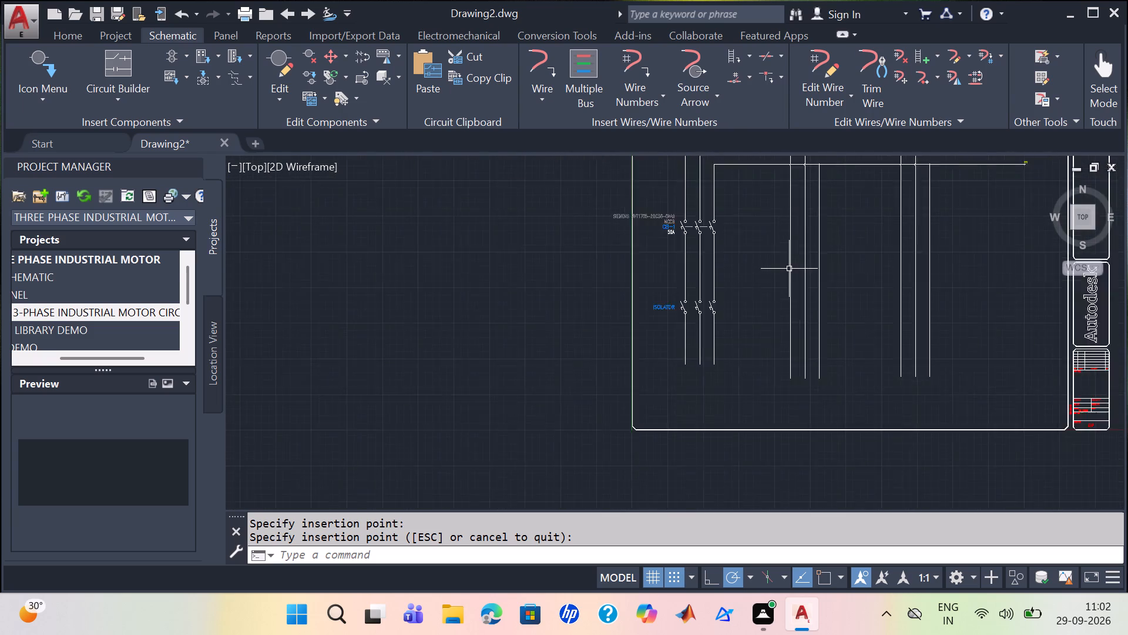
scroll(789, 269, "up", 1)
middle_click_drag(789, 269, 715, 303)
scroll(781, 275, "up", 1)
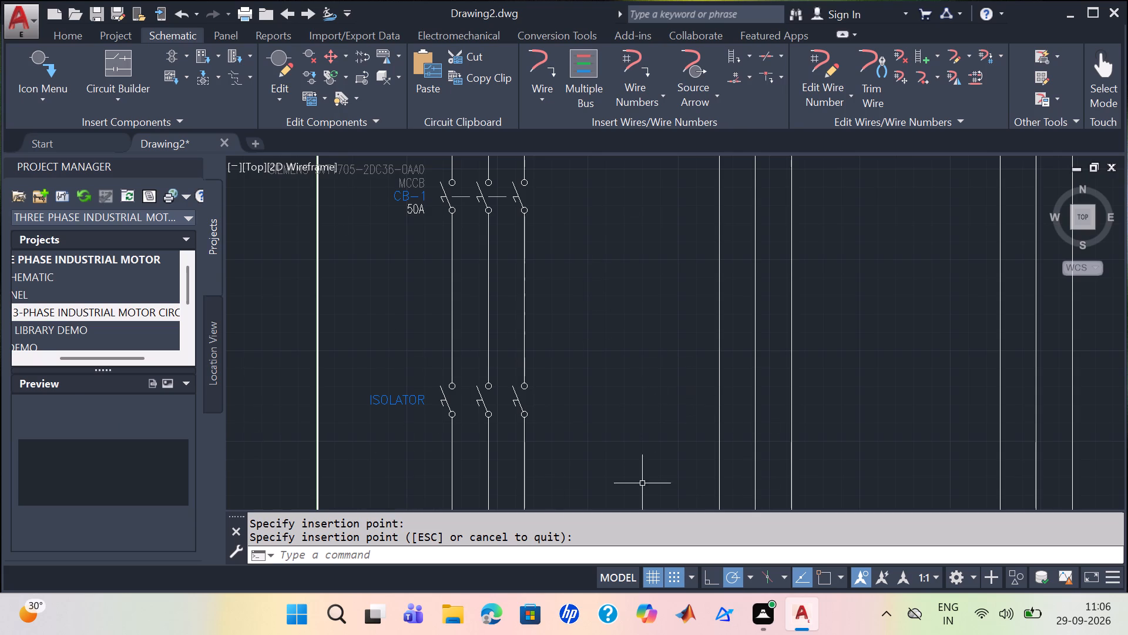
scroll(566, 400, "down", 1)
scroll(541, 413, "up", 1)
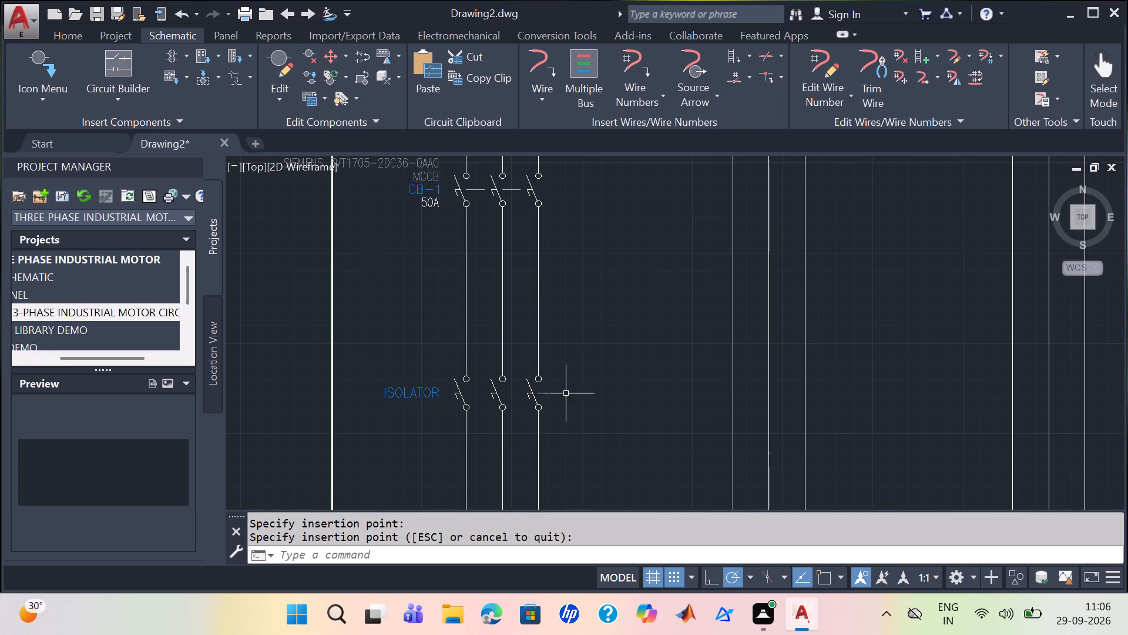
scroll(603, 377, "down", 3)
scroll(617, 362, "up", 1)
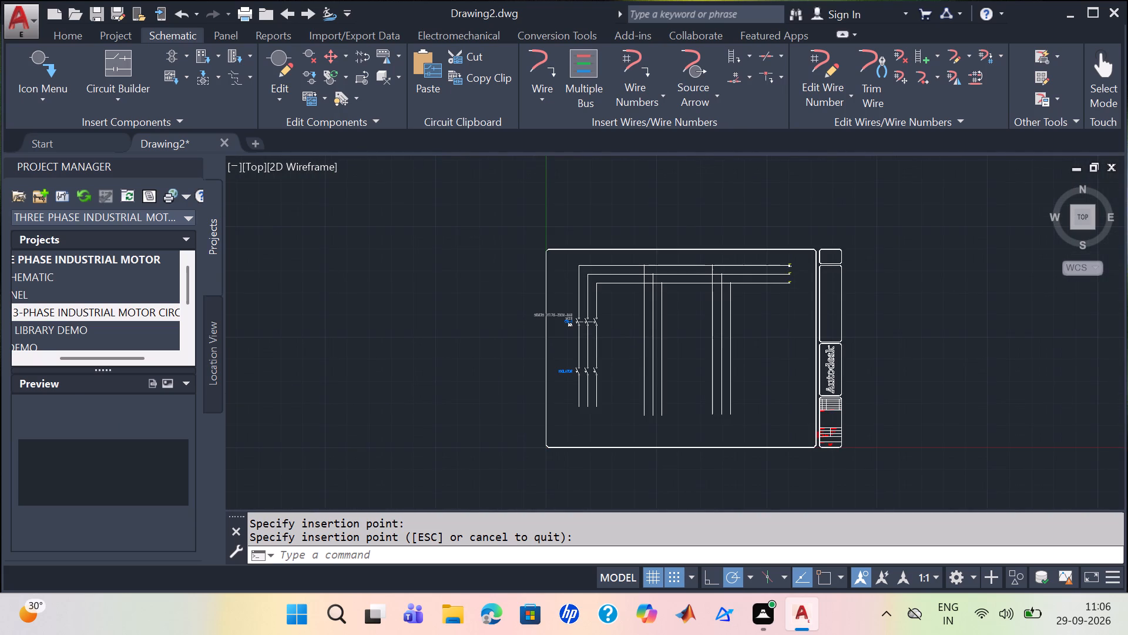
middle_click_drag(616, 364, 556, 399)
scroll(606, 325, "up", 4)
scroll(600, 305, "down", 1)
middle_click_drag(600, 313, 596, 466)
scroll(606, 450, "down", 3)
middle_click_drag(635, 443, 607, 289)
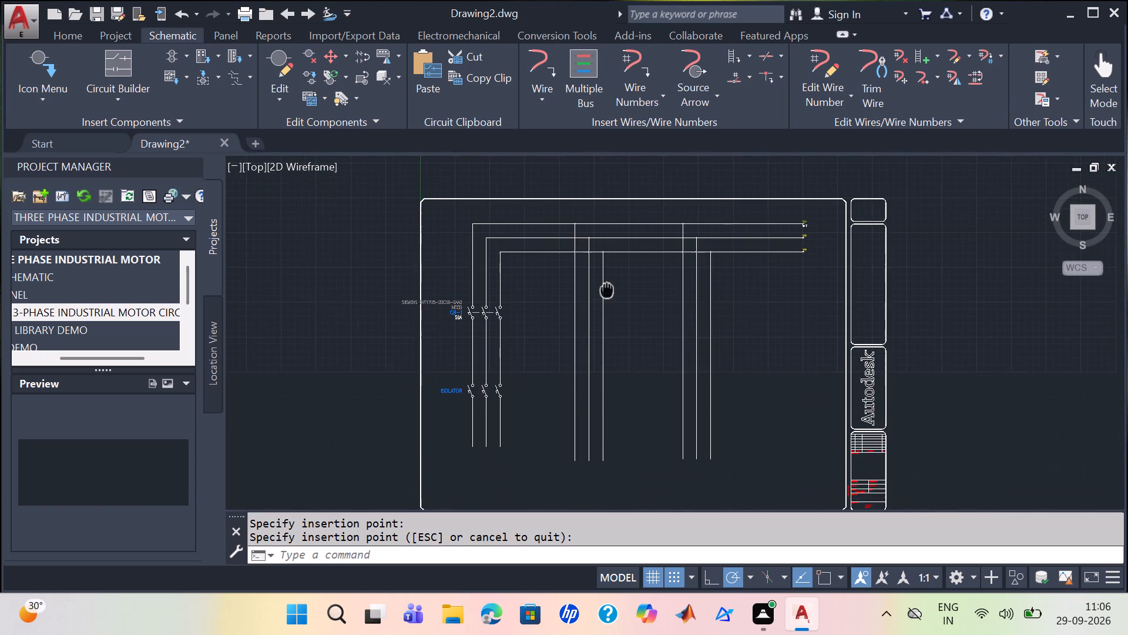
middle_click_drag(607, 289, 606, 313)
Check the details and preview of the selected 3-phase industrial motor circuit drawing in the project.
left_click(171, 378)
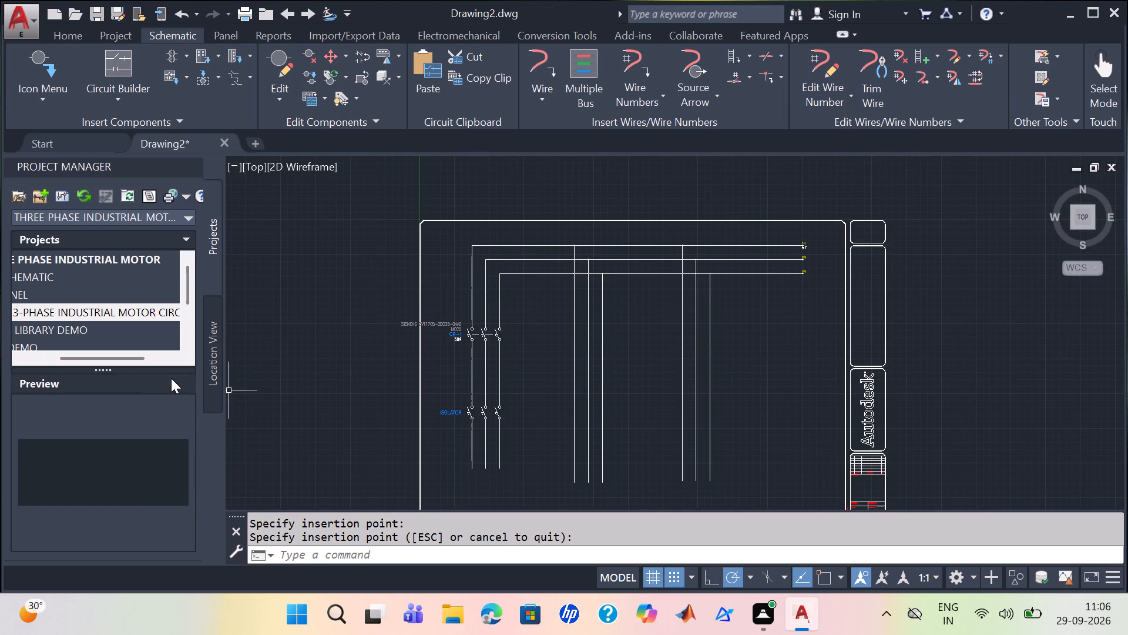
left_click(169, 378)
double_click(165, 382)
left_click(157, 383)
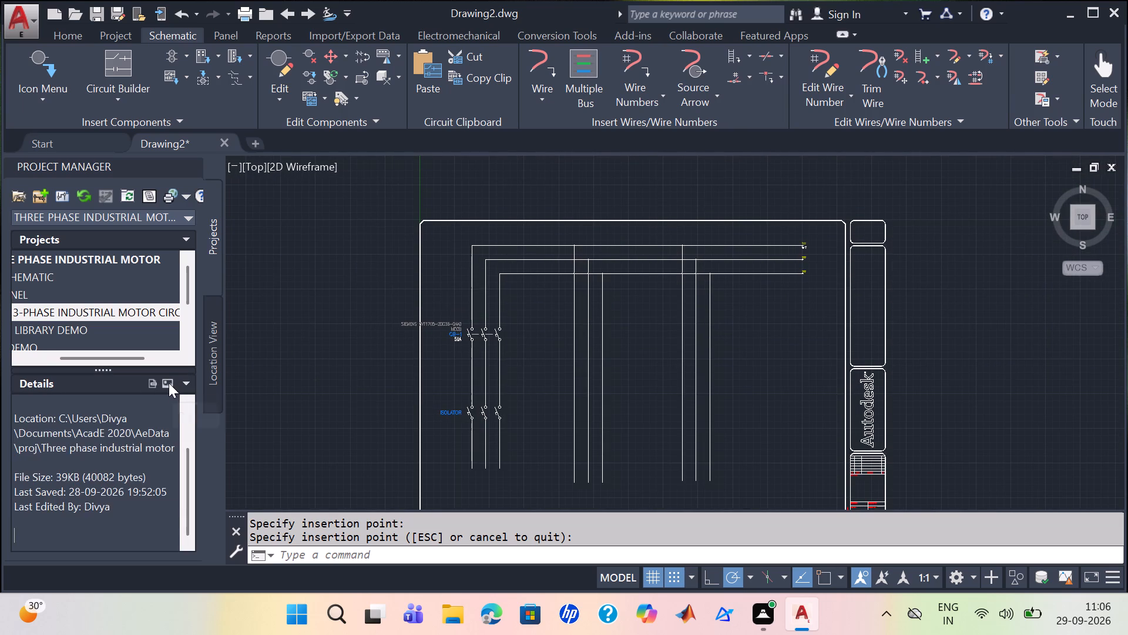
left_click(168, 383)
left_click(148, 380)
left_click(162, 380)
left_click(150, 385)
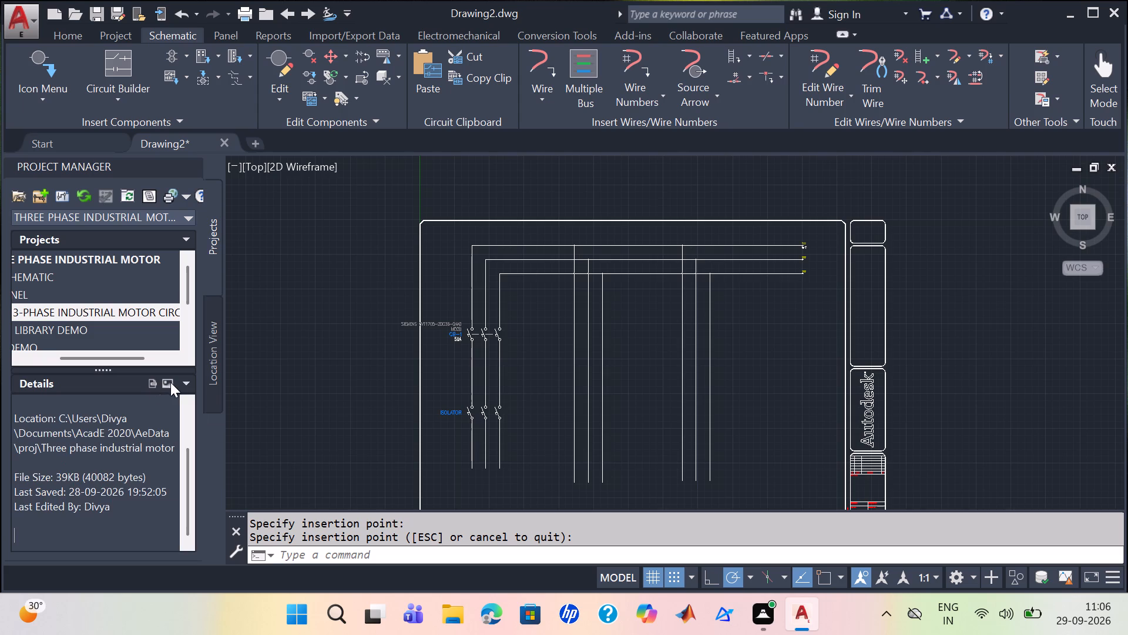
left_click(177, 382)
left_click(170, 383)
left_click(156, 382)
left_click(173, 379)
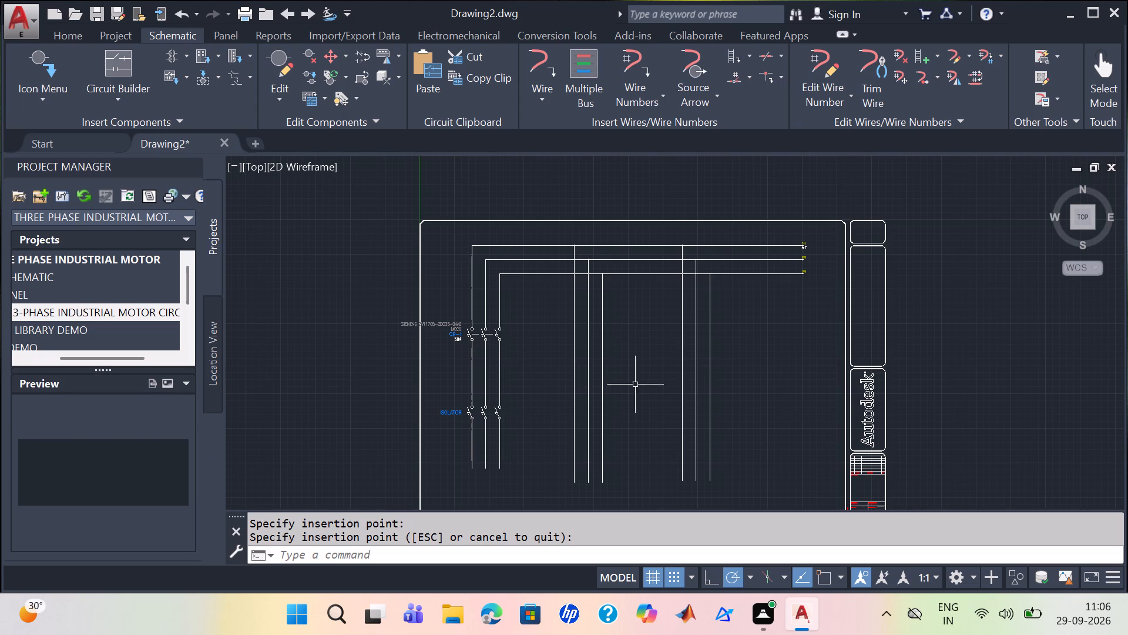
Start a quick save of the drawing and recheck the selected project drawing's details and preview.
scroll(639, 383, "up", 2)
middle_click_drag(641, 380, 646, 459)
scroll(670, 353, "down", 1)
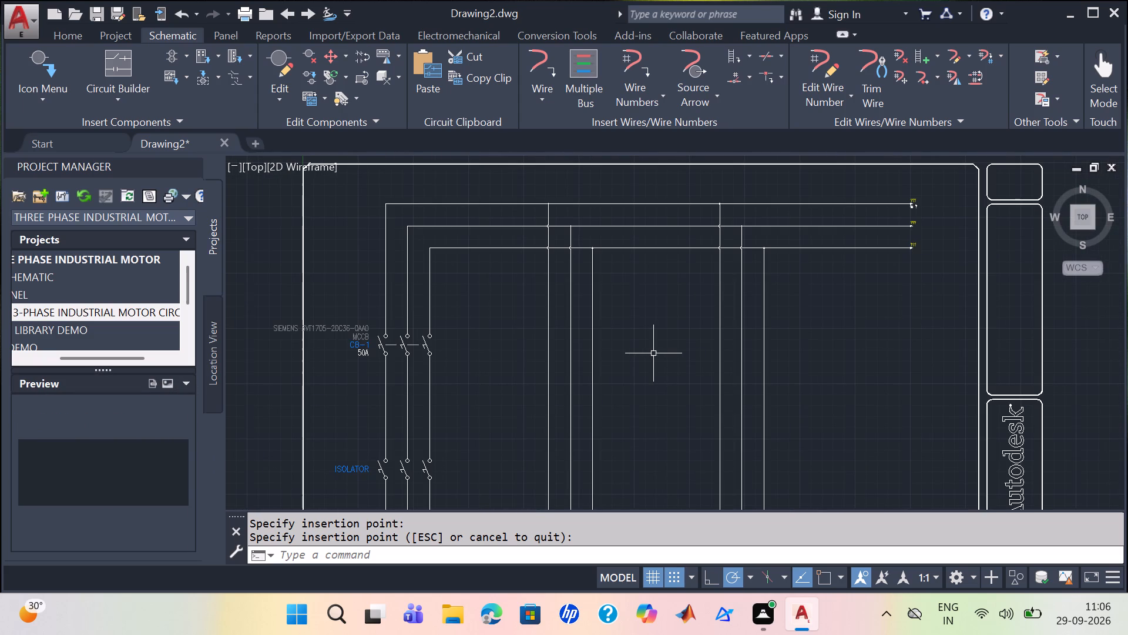
key("ctrl+s")
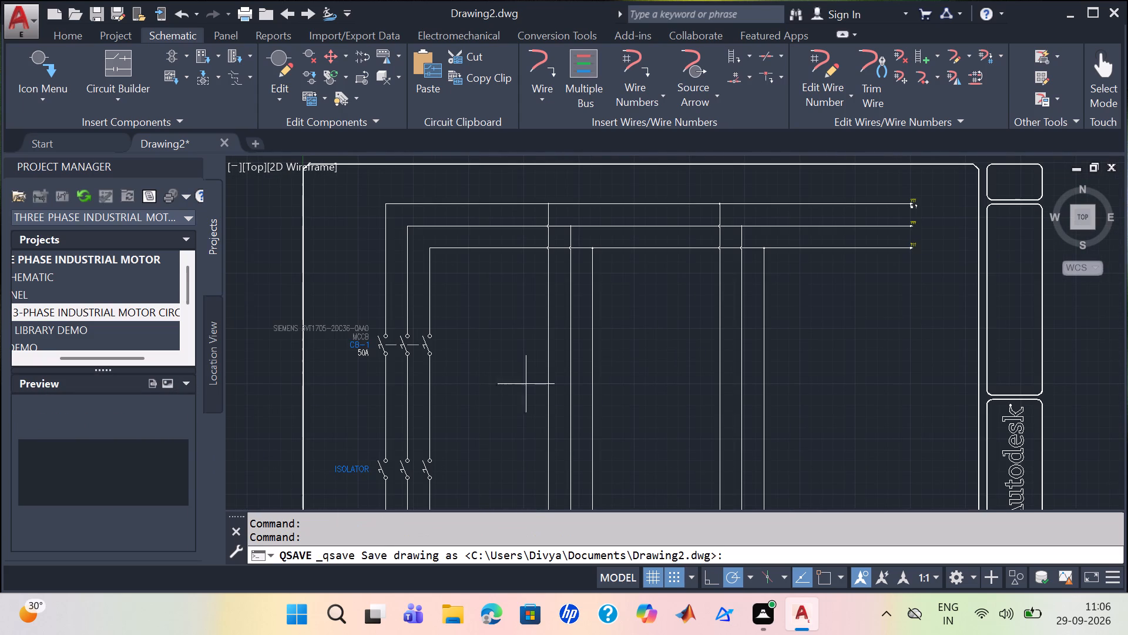
left_click(166, 382)
left_click(142, 381)
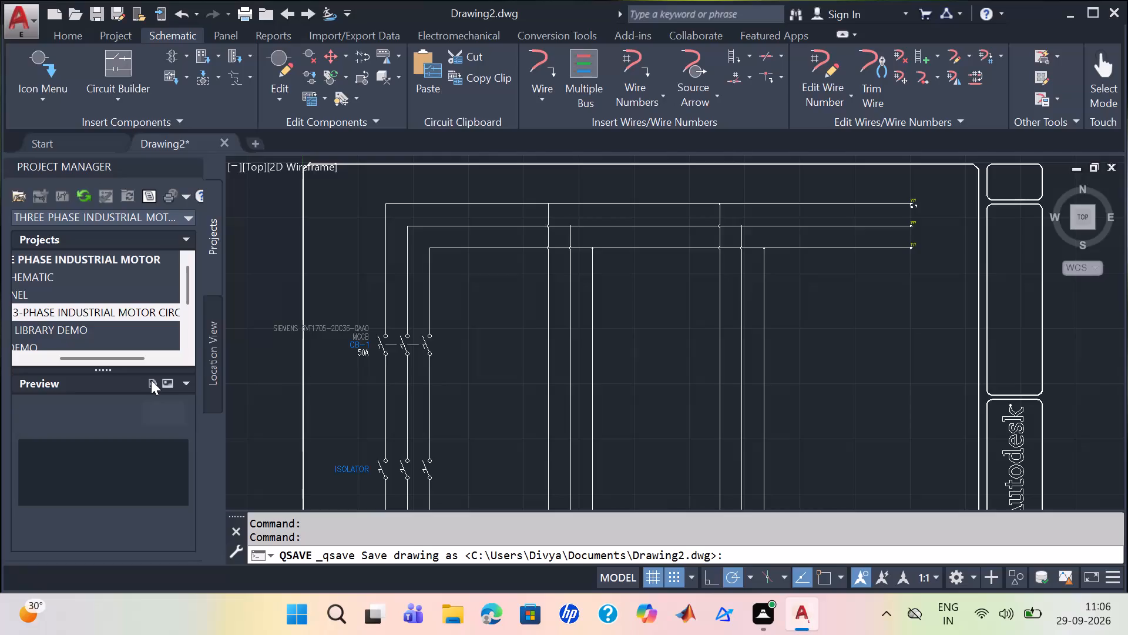
double_click(151, 380)
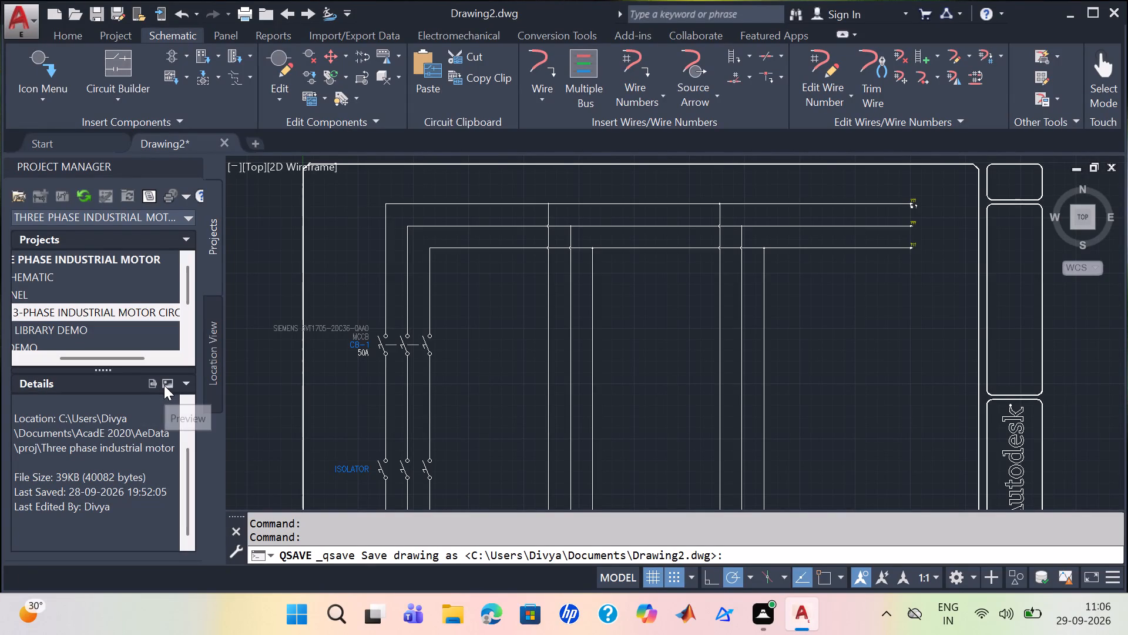
key("ctrl+s")
key("ctrl+s")
left_click(164, 380)
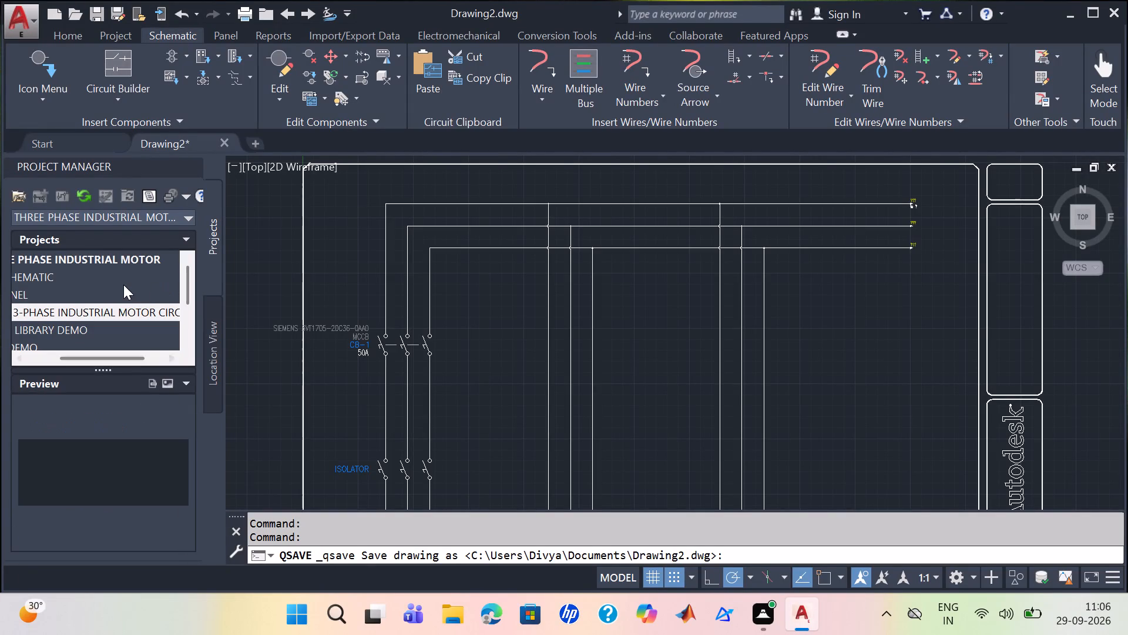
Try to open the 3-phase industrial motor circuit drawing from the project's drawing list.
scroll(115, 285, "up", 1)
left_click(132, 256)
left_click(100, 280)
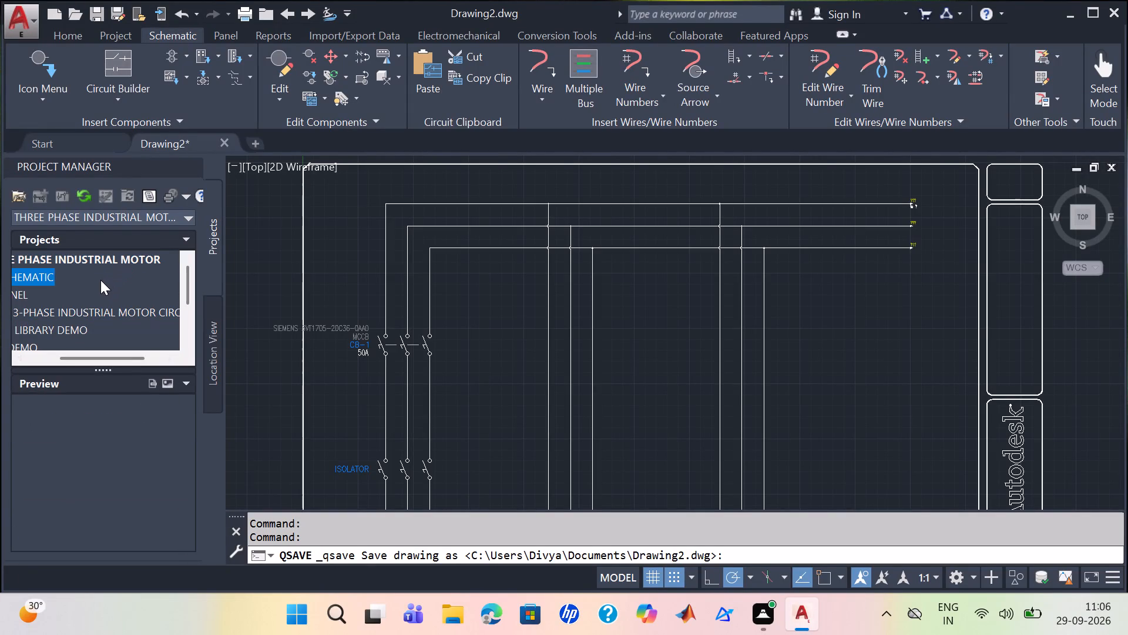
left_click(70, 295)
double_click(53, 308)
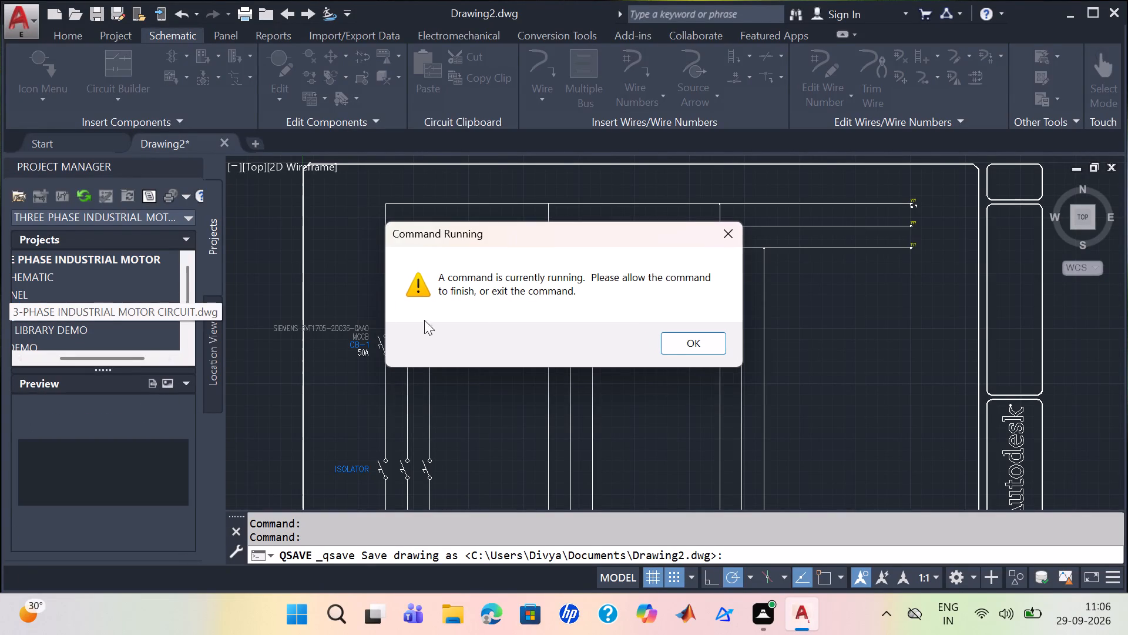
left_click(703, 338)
Complete the pending save under the offered name Drawing2.dwg in the Documents folder.
scroll(619, 339, "up", 1)
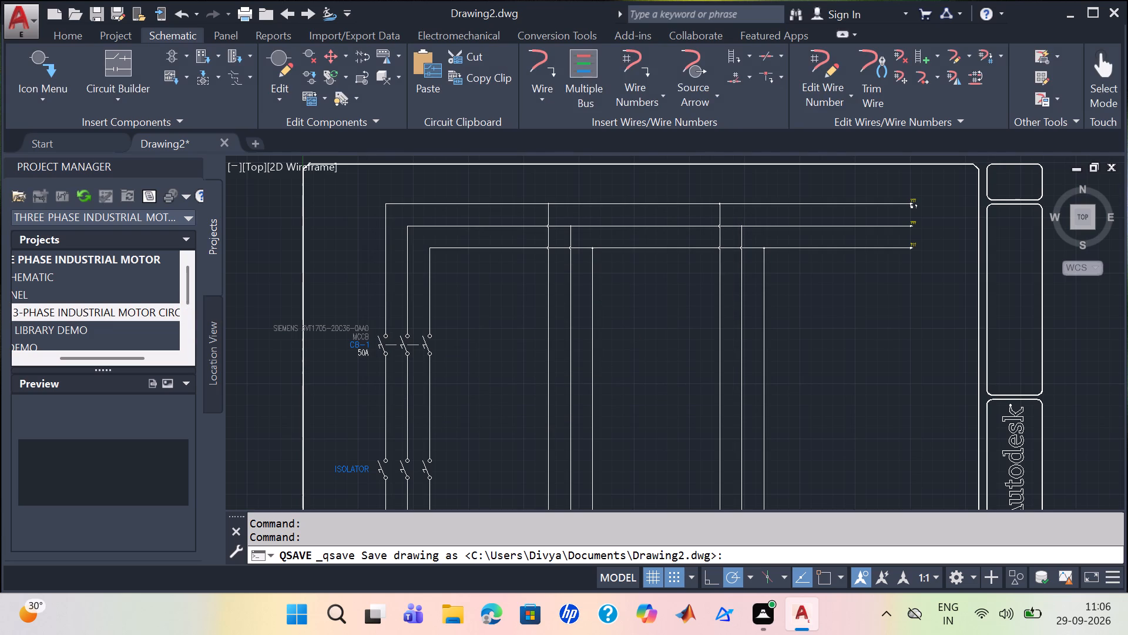
scroll(619, 339, "down", 1)
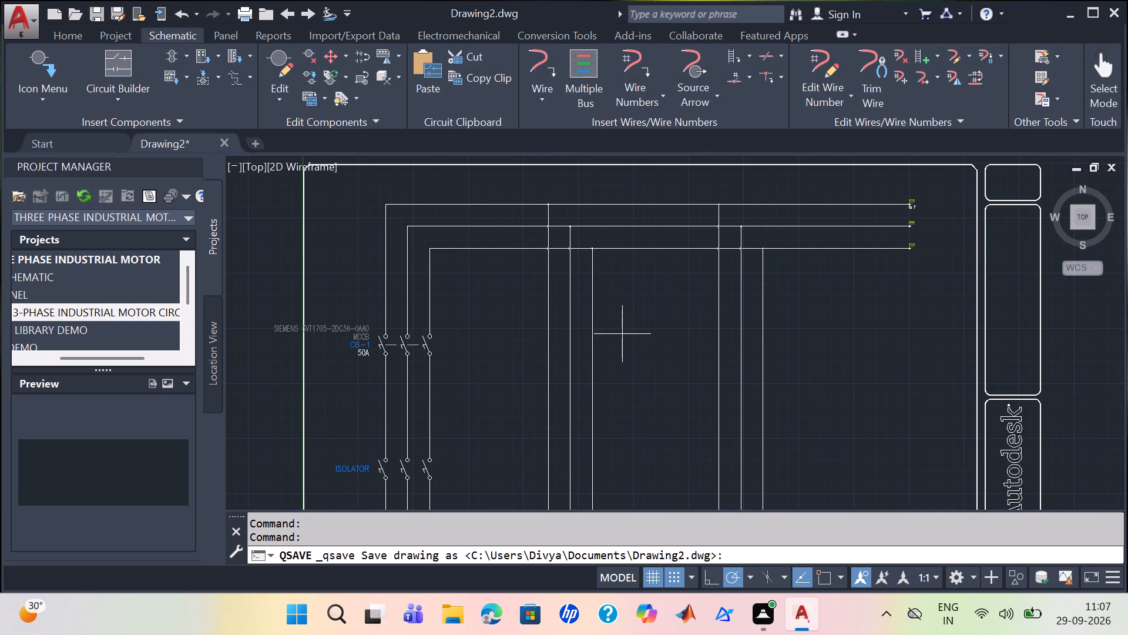
key("Return")
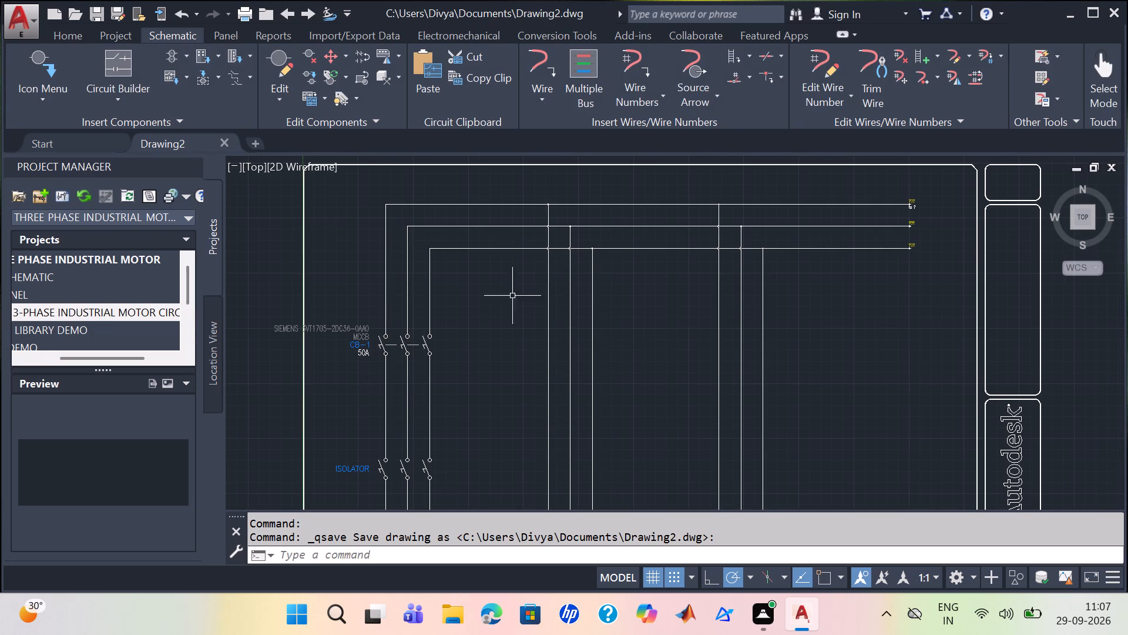
Open the 3-PHASE INDUSTRIAL MOTOR CIRCUIT drawing from the project's PANEL folder and POWER CIRCUIT.dwg from its SCHEMATIC folder.
left_click(171, 383)
left_click(154, 383)
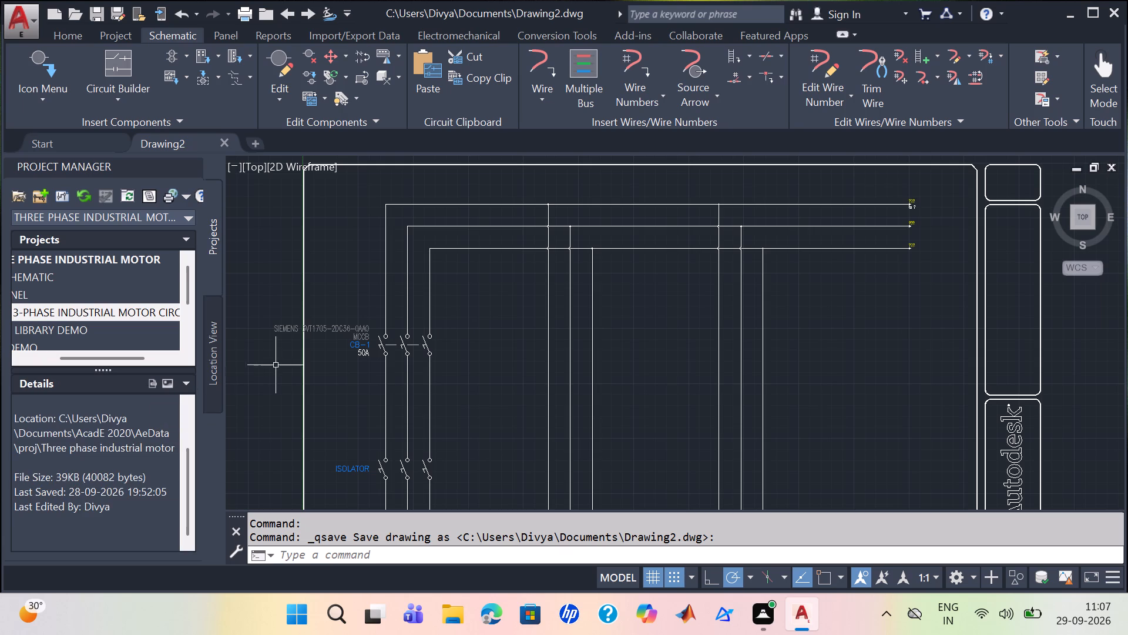
left_click(165, 377)
left_click(186, 382)
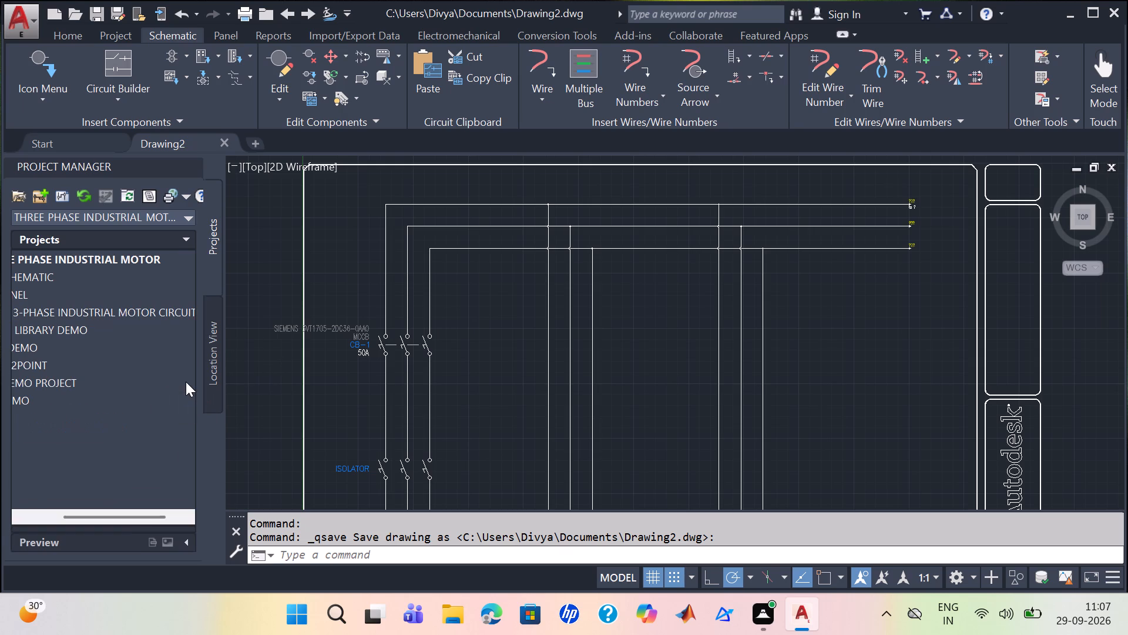
left_click_drag(103, 515, 0, 492)
left_click(62, 306)
left_click(62, 306)
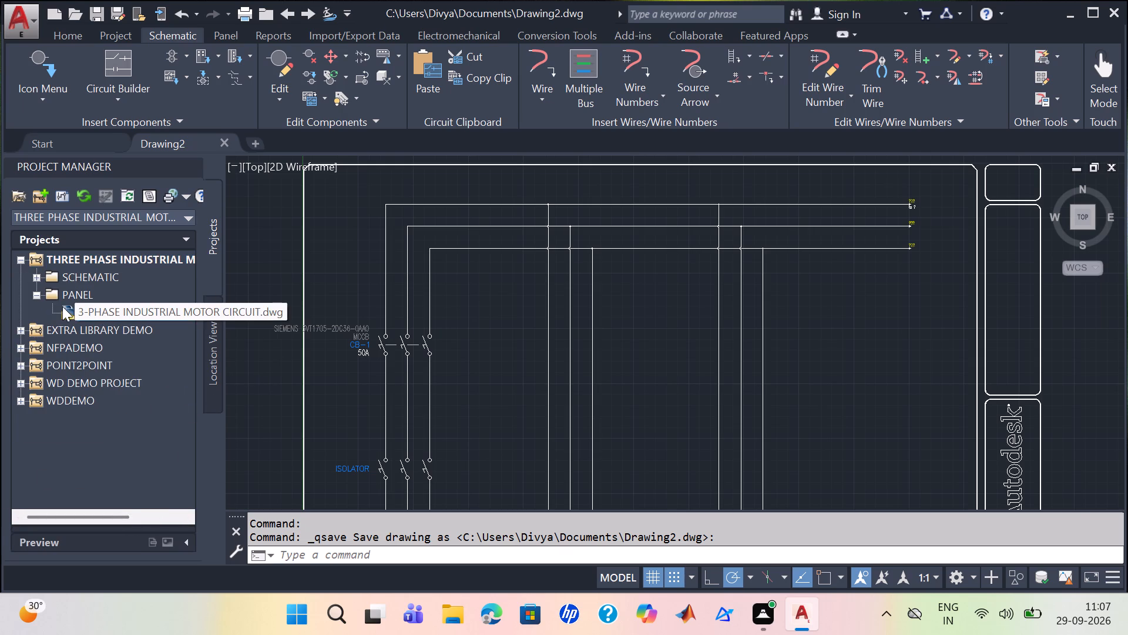
double_click(102, 281)
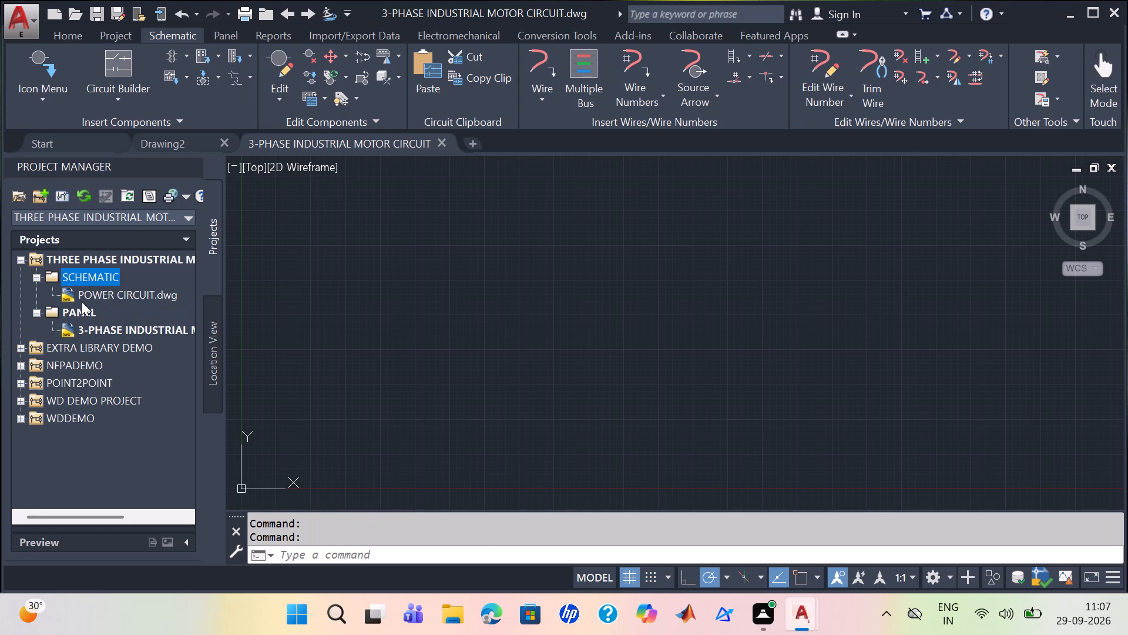
double_click(88, 299)
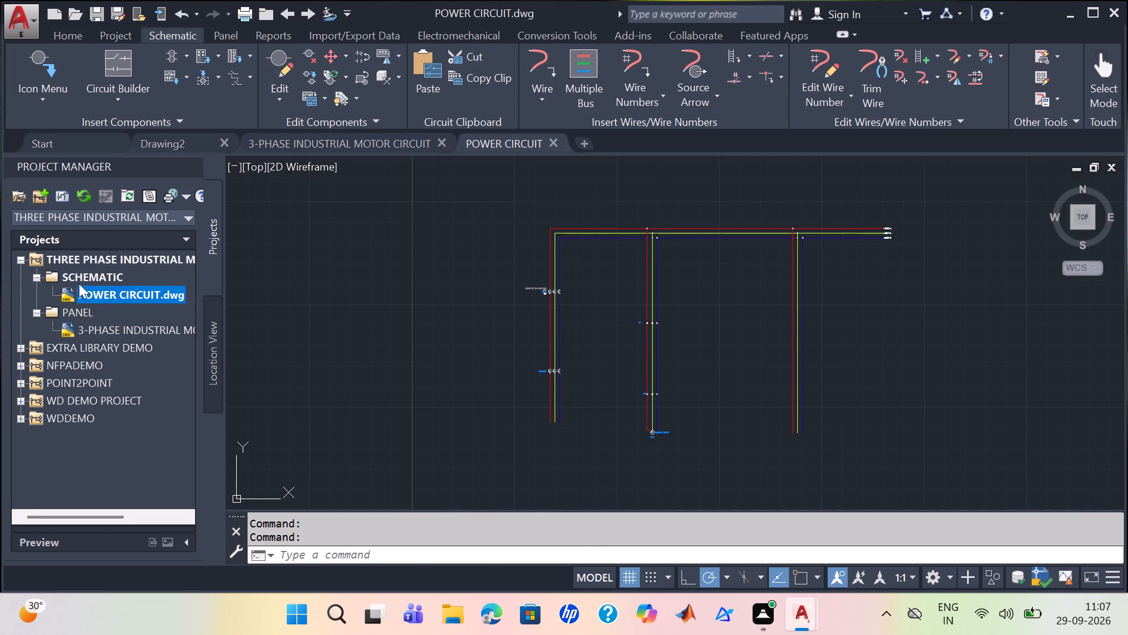
Recheck the 3-phase industrial motor circuit drawing and look through the project's SCHEMATIC and PANEL folders.
double_click(83, 279)
double_click(87, 296)
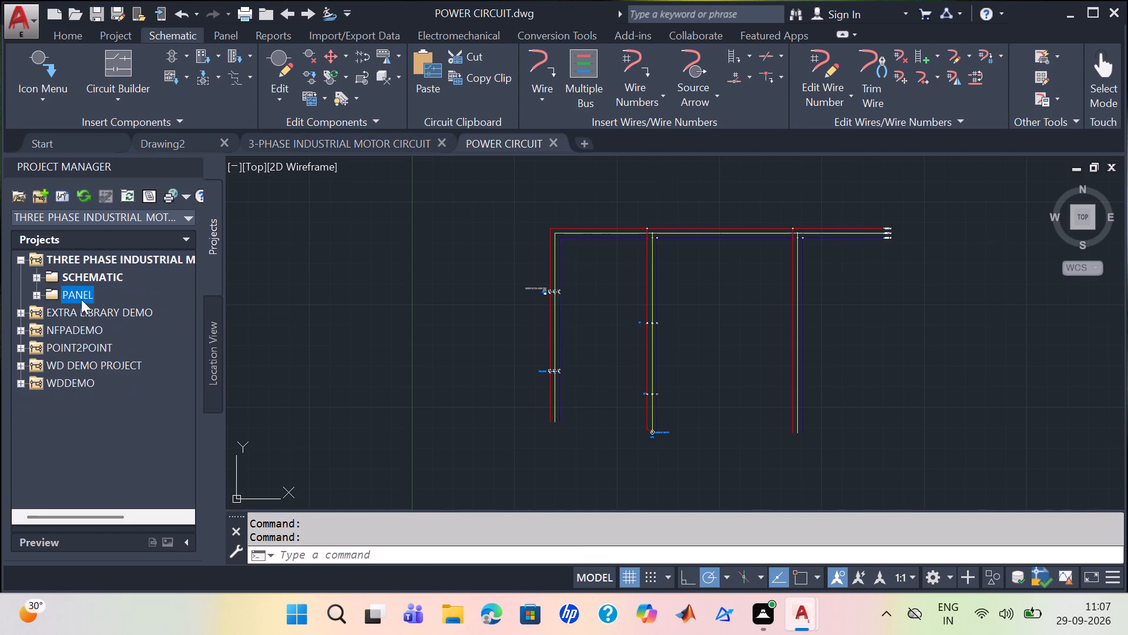
left_click(39, 290)
double_click(67, 315)
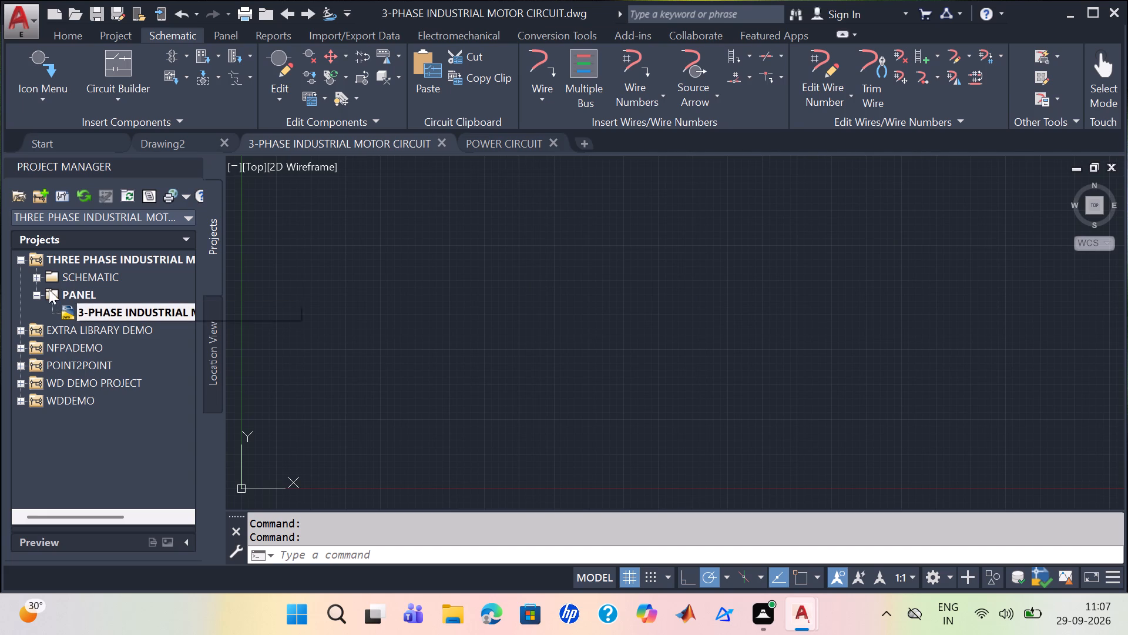
left_click(35, 295)
left_click(35, 283)
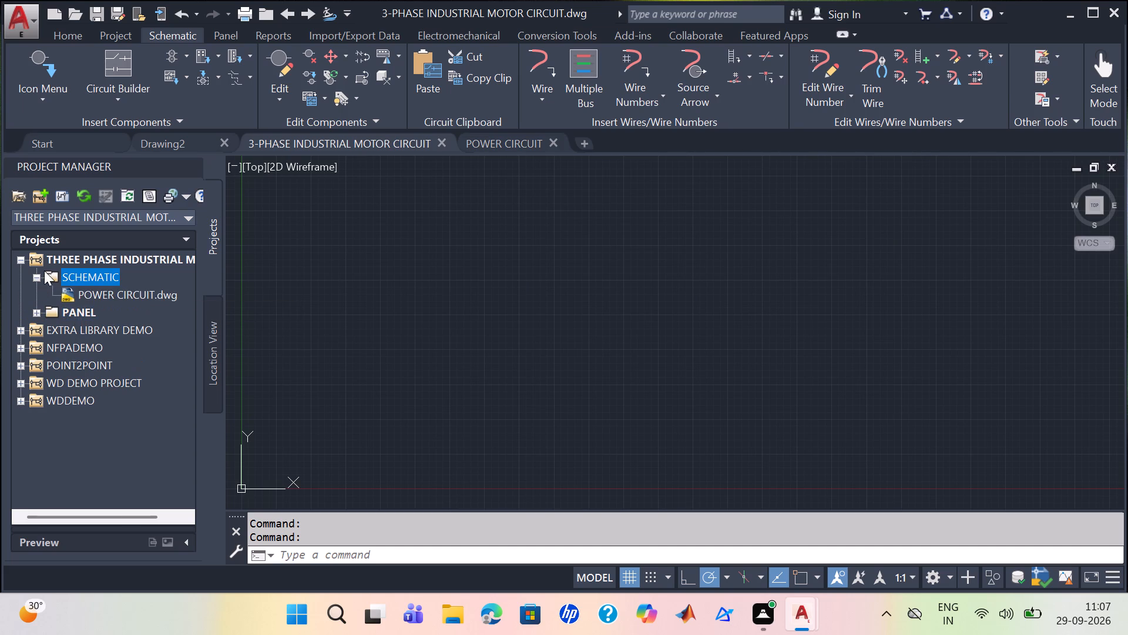
left_click(56, 263)
left_click(43, 256)
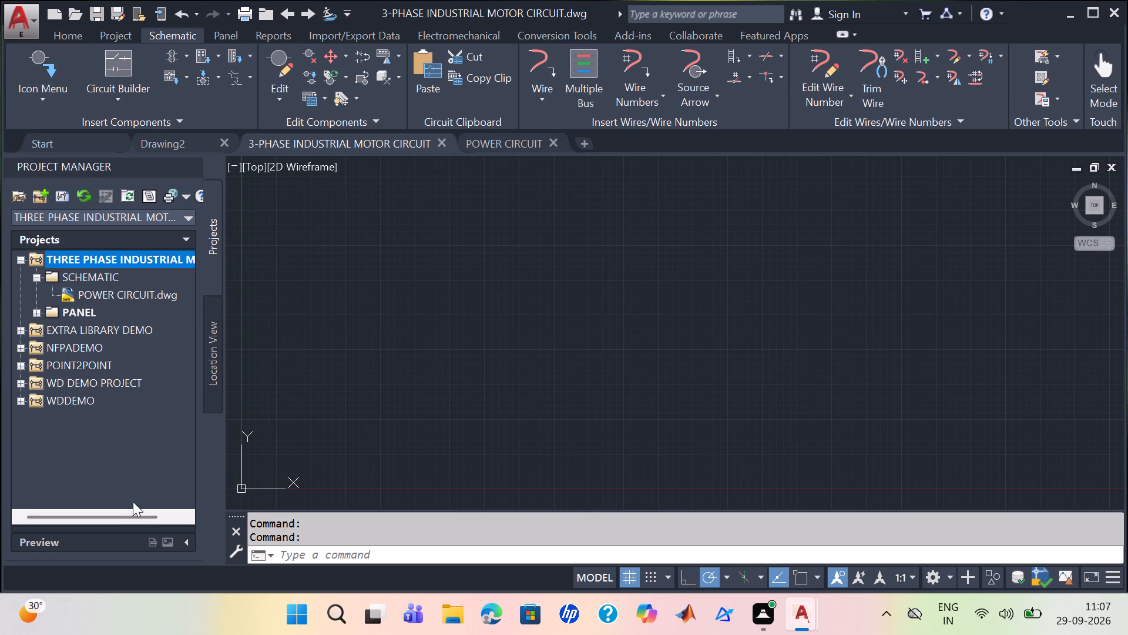
left_click(29, 260)
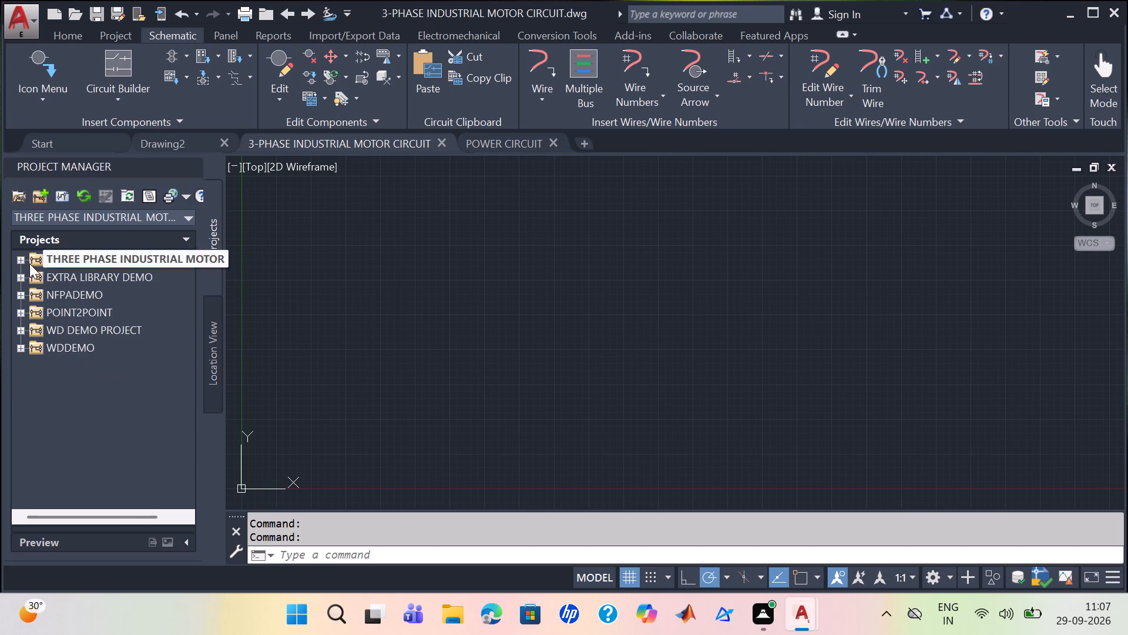
left_click(33, 249)
left_click(34, 257)
left_click(103, 259)
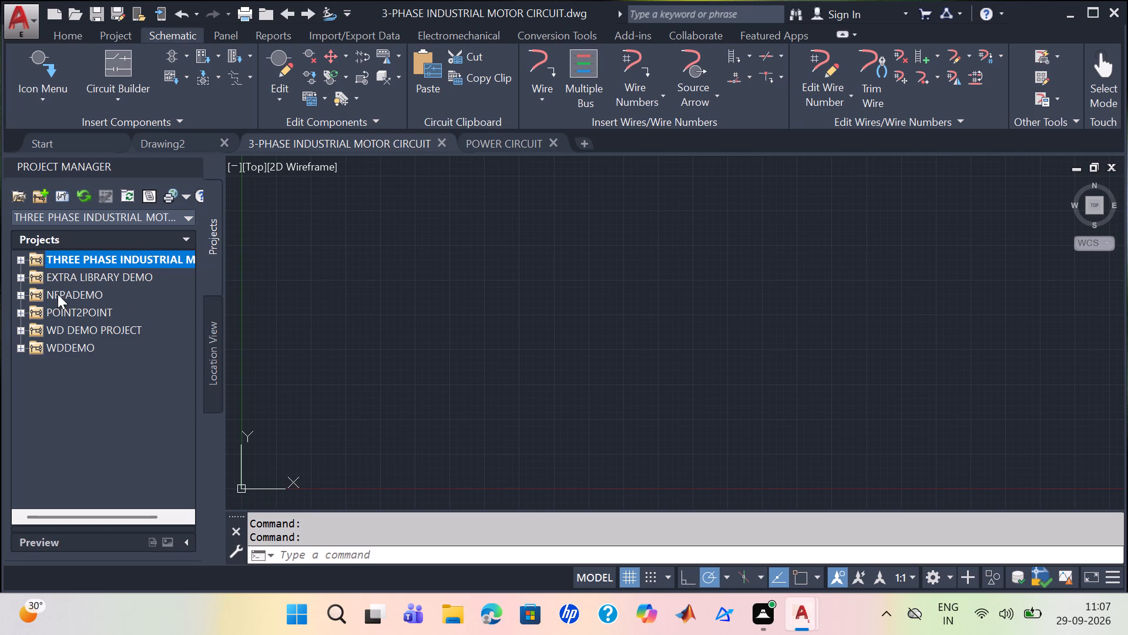
left_click(19, 255)
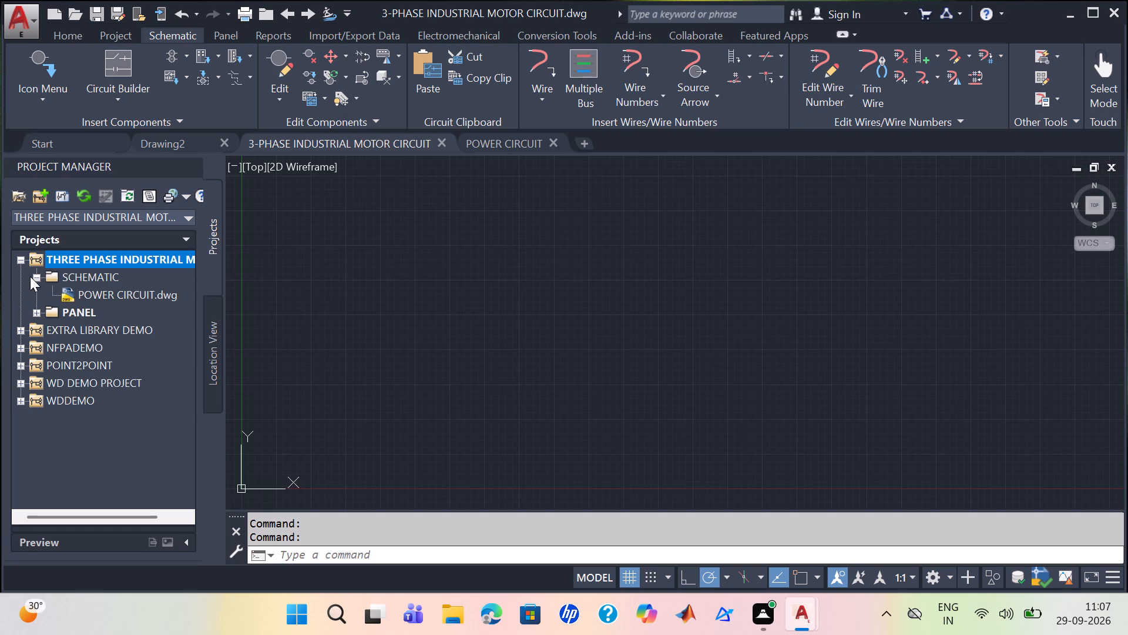
Revisit the project's POWER CIRCUIT drawing and compare it with the 3-phase industrial motor circuit drawing.
double_click(52, 276)
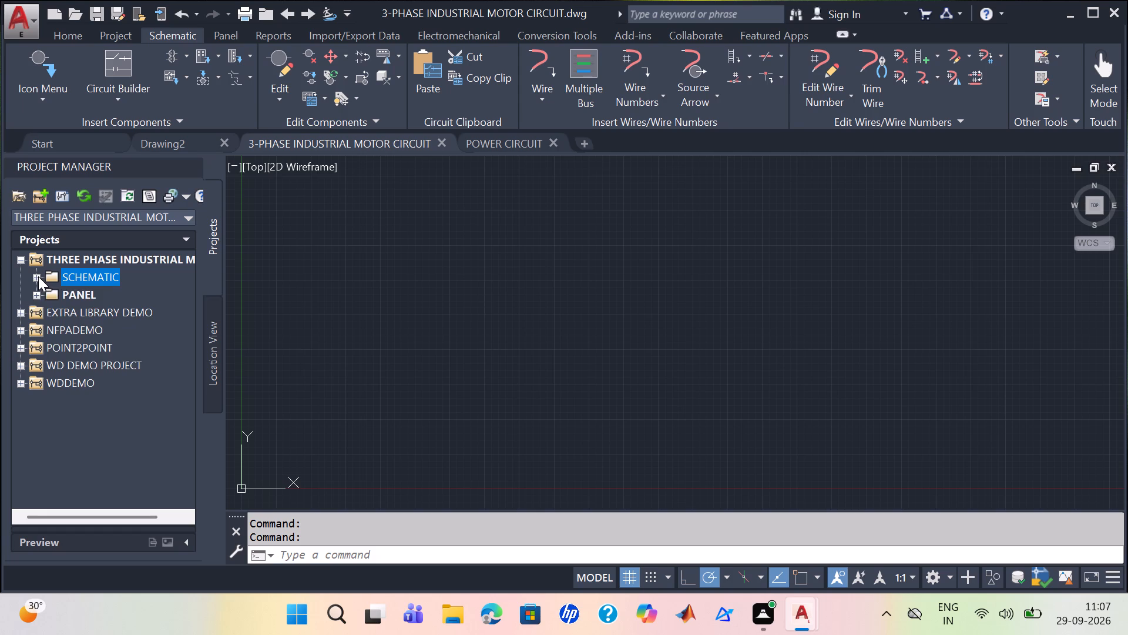
left_click(38, 276)
left_click(78, 298)
left_click(78, 298)
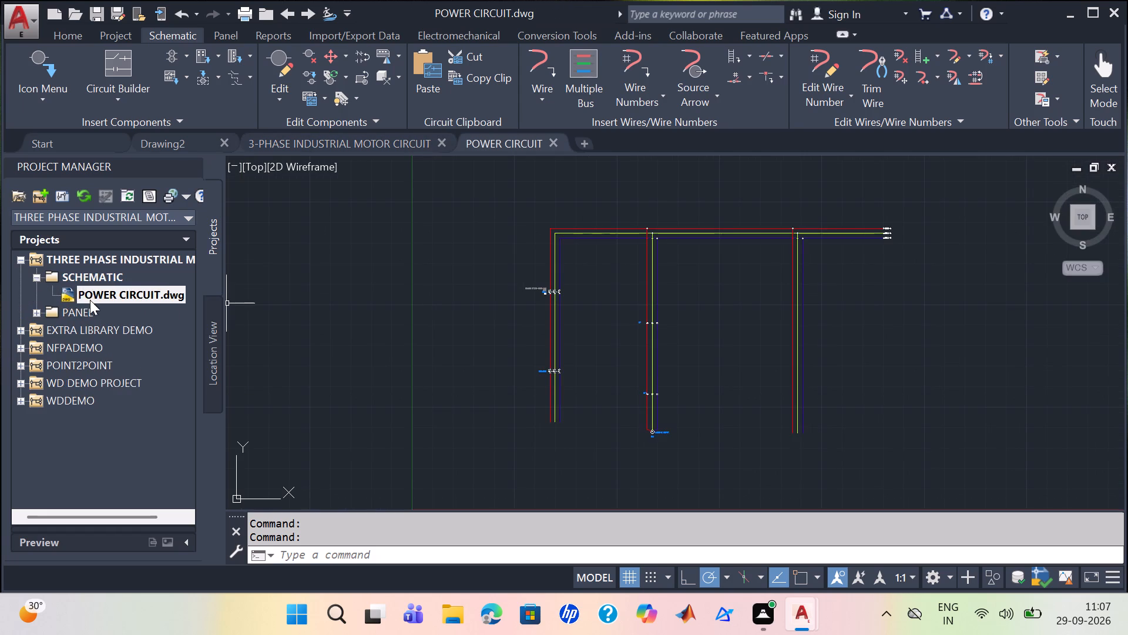
left_click(37, 309)
double_click(56, 308)
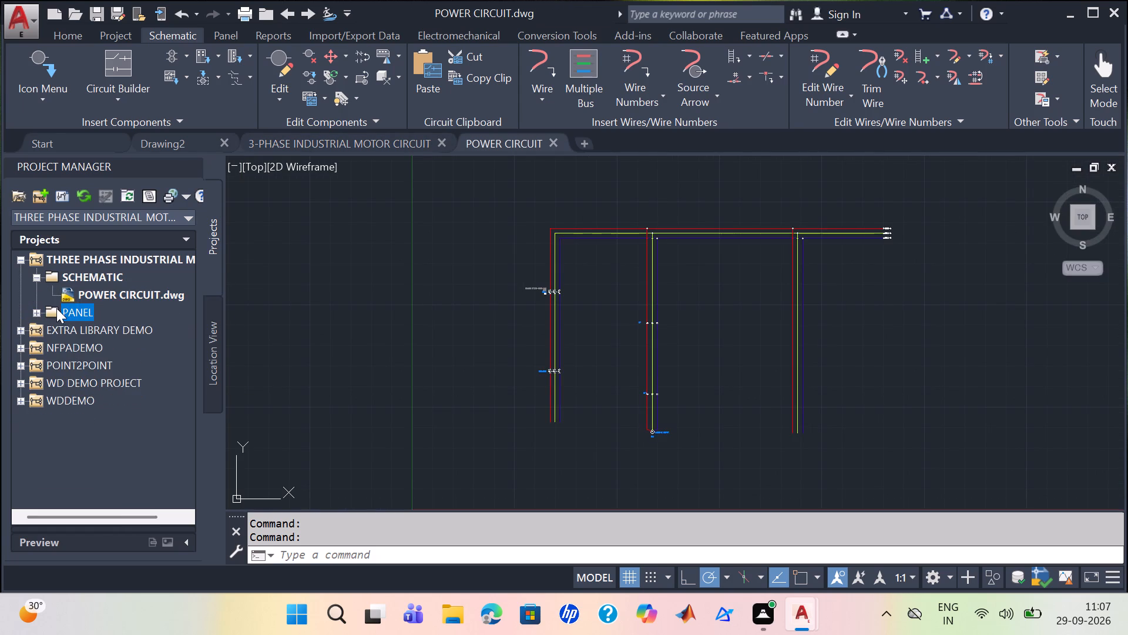
left_click(322, 145)
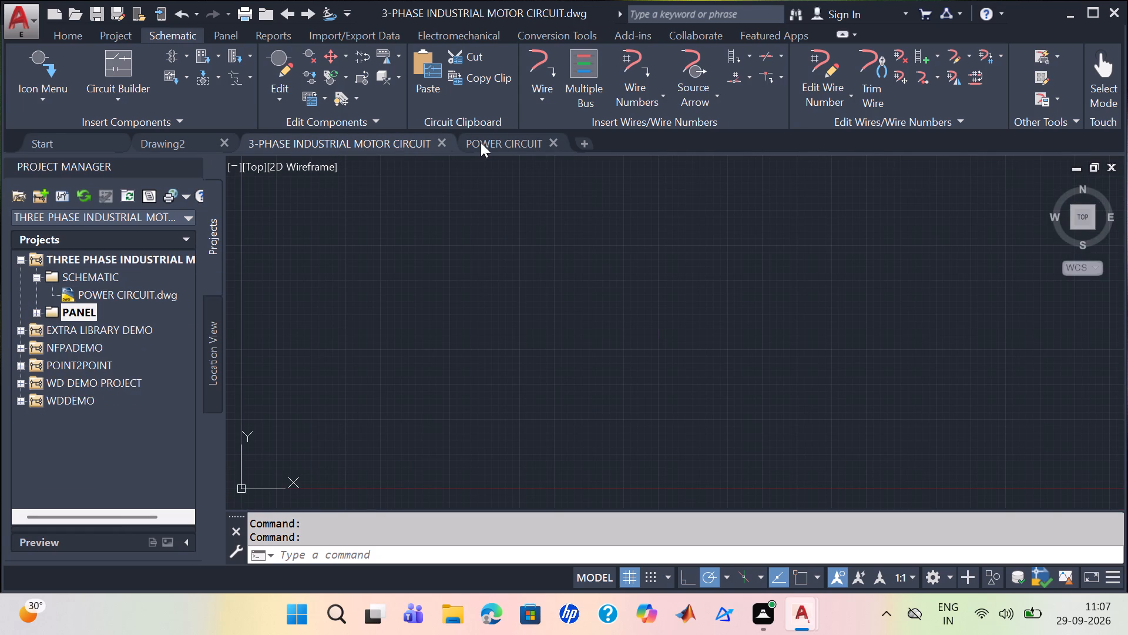
left_click(516, 141)
left_click(366, 143)
Return to Drawing2 and examine the circuit's branches and components within the title block.
left_click(162, 132)
left_click(162, 139)
scroll(616, 267, "down", 1)
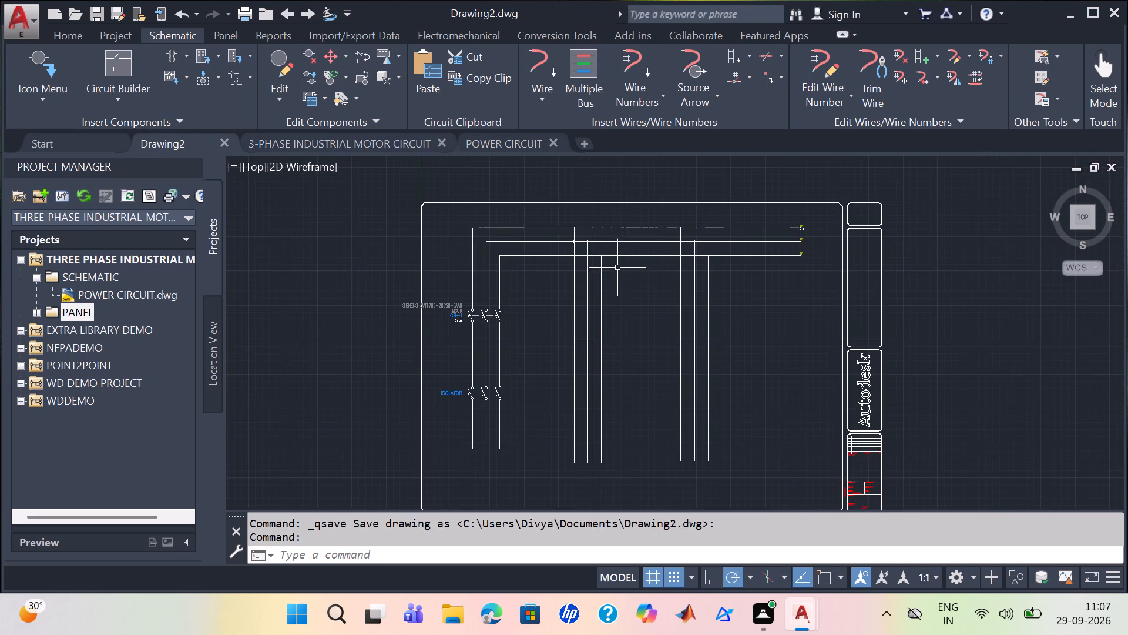
scroll(637, 283, "down", 1)
scroll(675, 296, "up", 1)
middle_click_drag(722, 324, 673, 346)
scroll(722, 324, "up", 1)
middle_click_drag(679, 359, 736, 323)
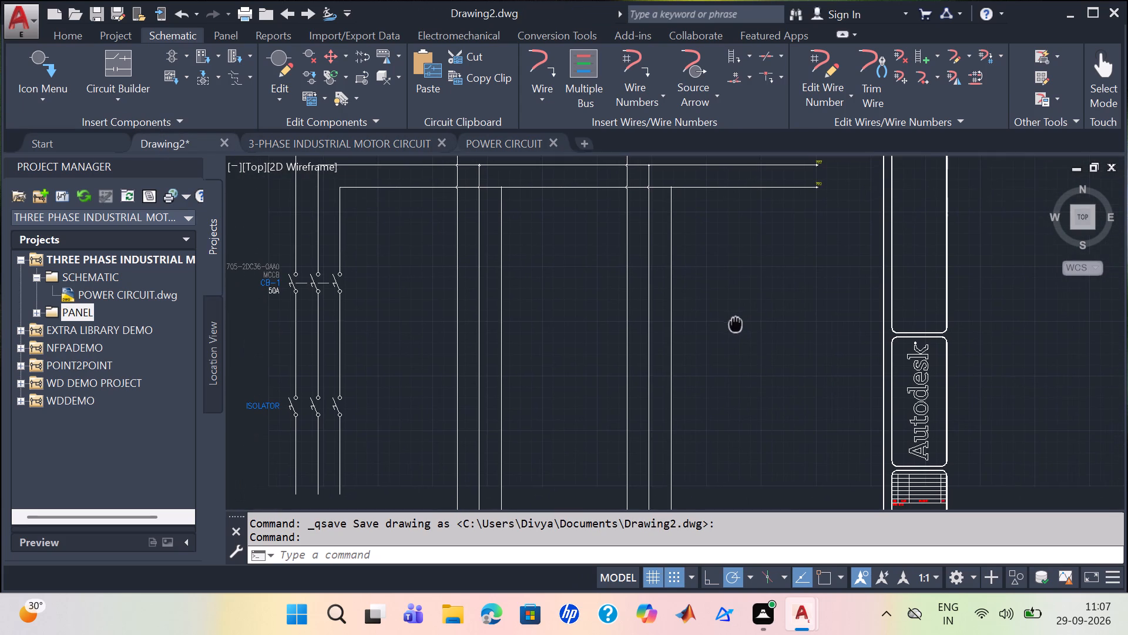
middle_click_drag(736, 323, 734, 323)
scroll(718, 325, "down", 1)
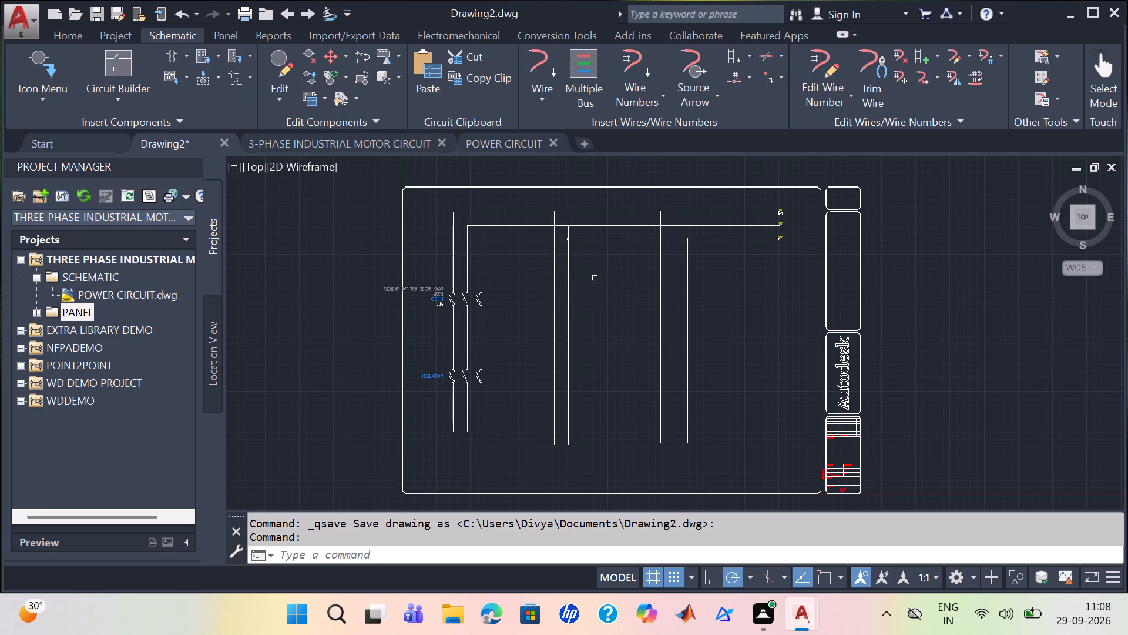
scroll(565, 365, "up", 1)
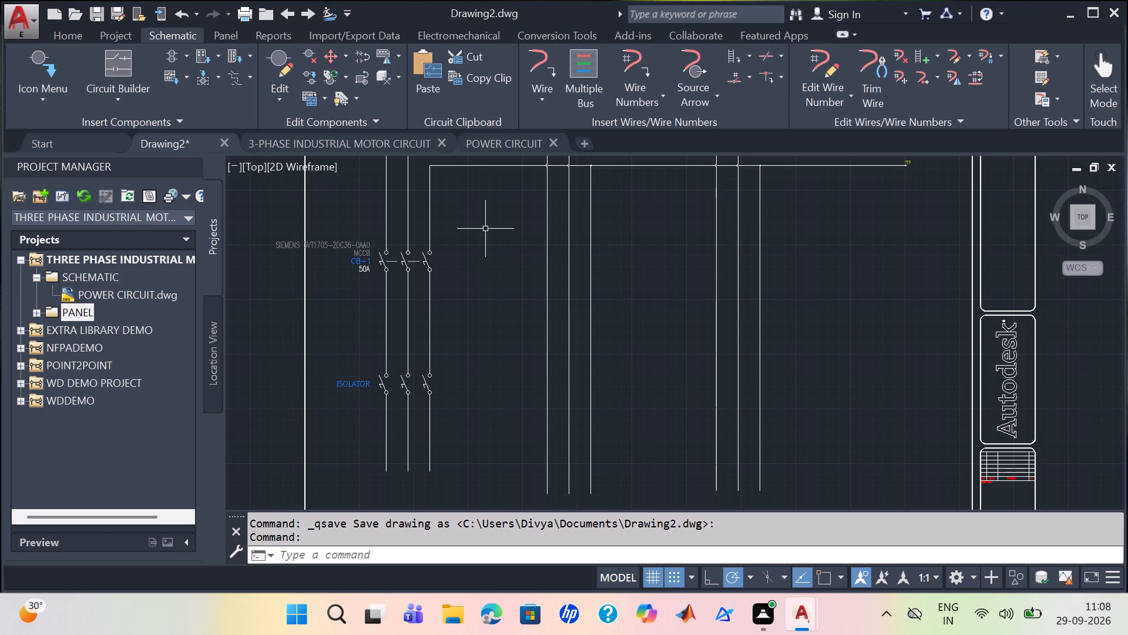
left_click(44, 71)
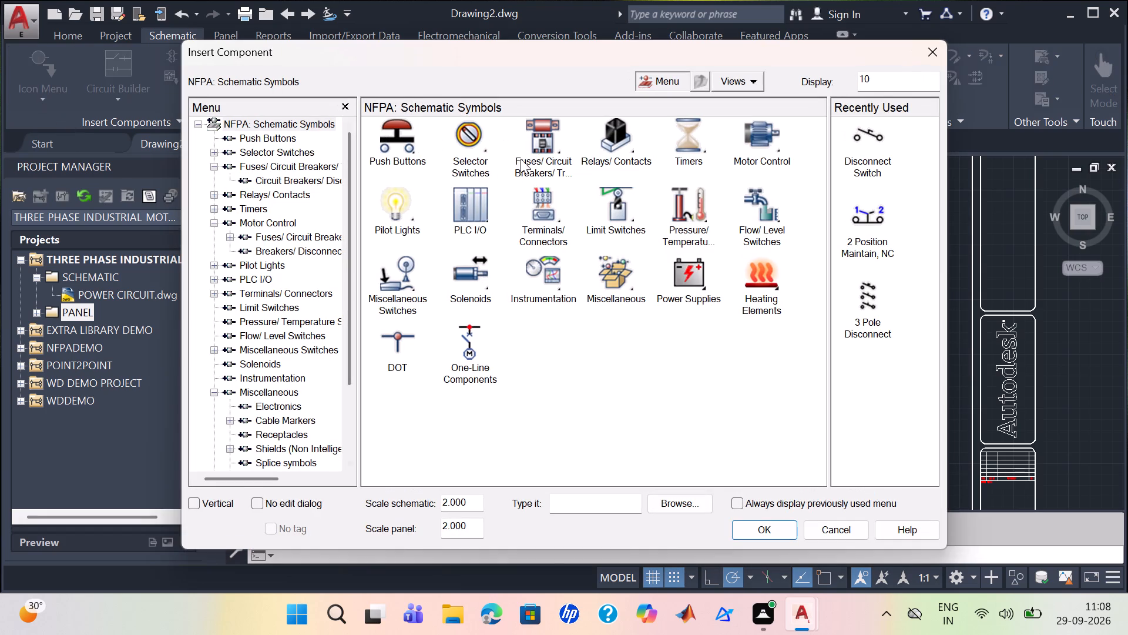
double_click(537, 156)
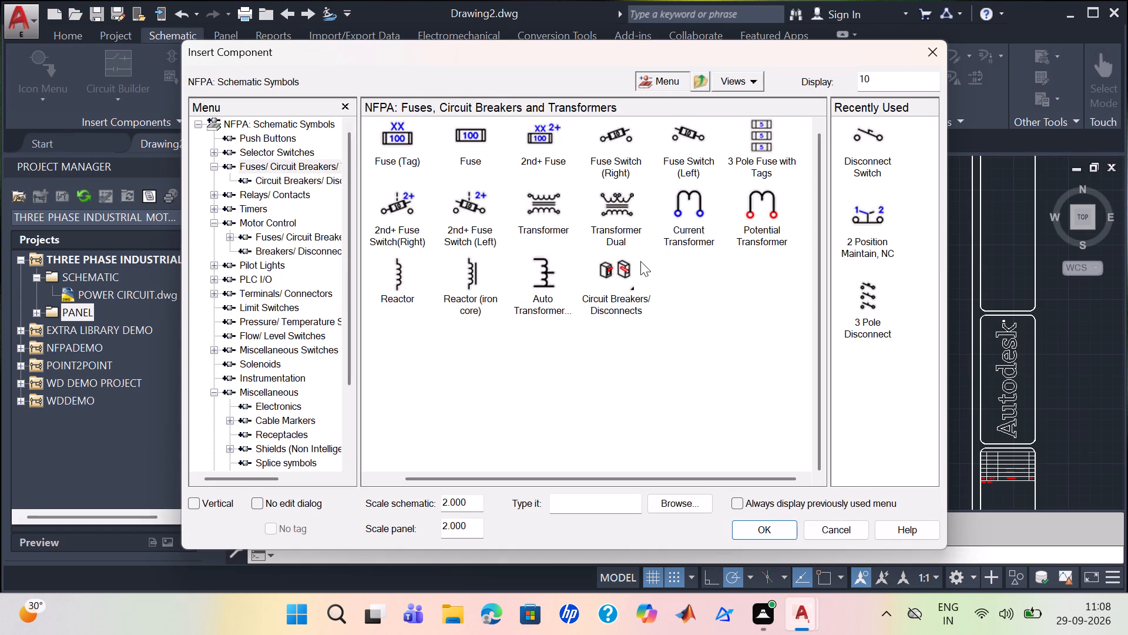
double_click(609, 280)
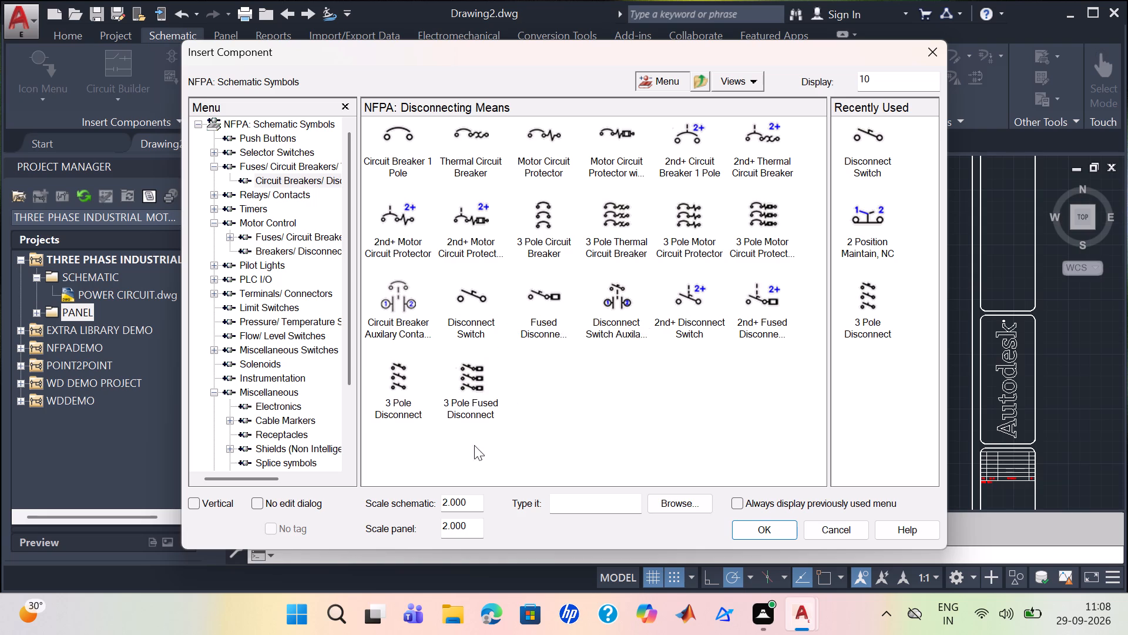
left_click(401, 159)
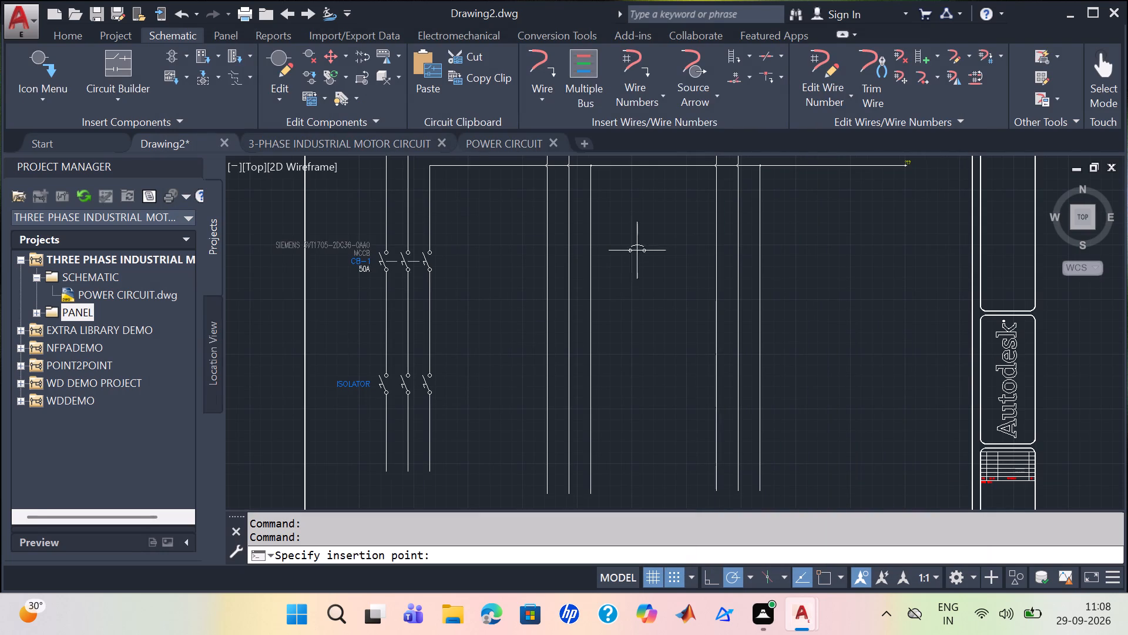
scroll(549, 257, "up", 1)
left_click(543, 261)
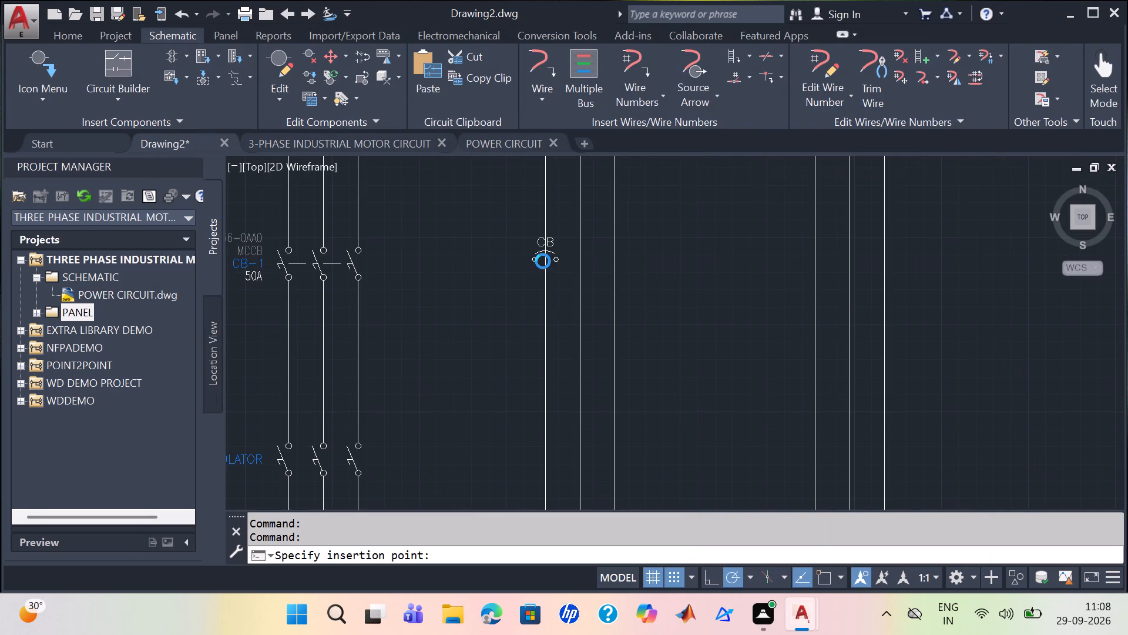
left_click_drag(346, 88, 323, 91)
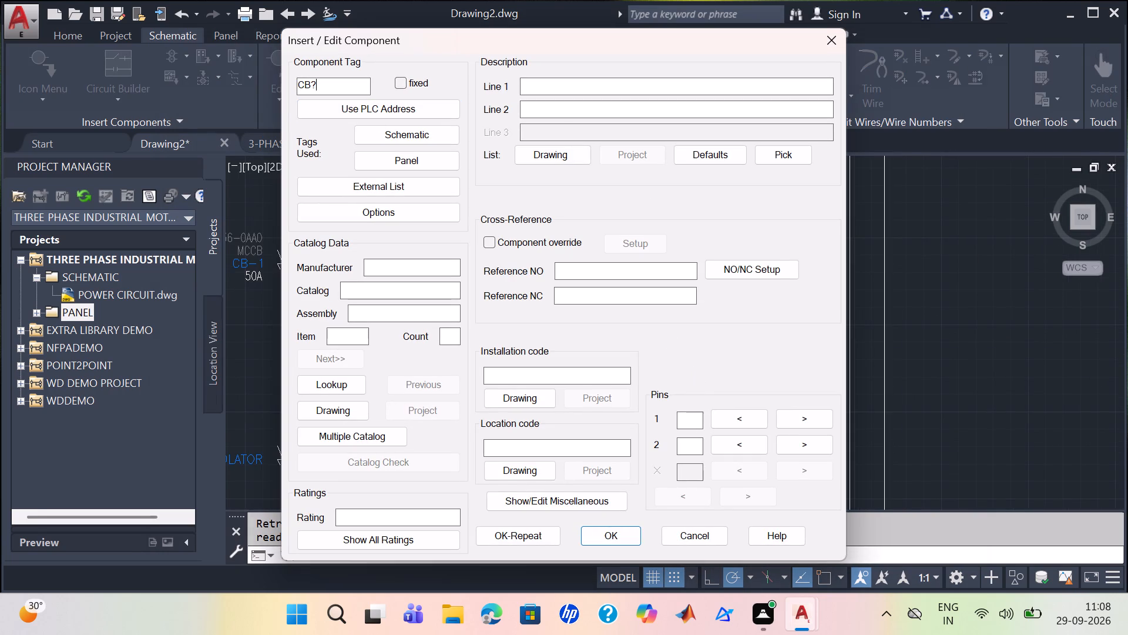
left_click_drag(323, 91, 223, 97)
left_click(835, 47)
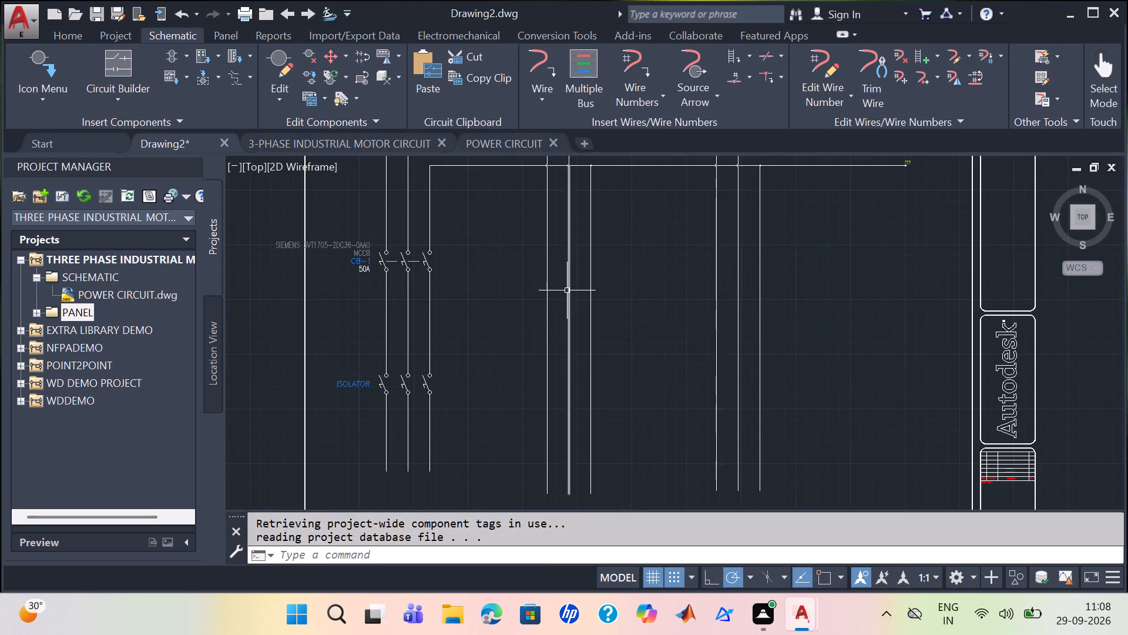
Insert a 3 Pole Disconnect on the second branch level with CB-1, starting at its first wire and building to the right.
key("Return")
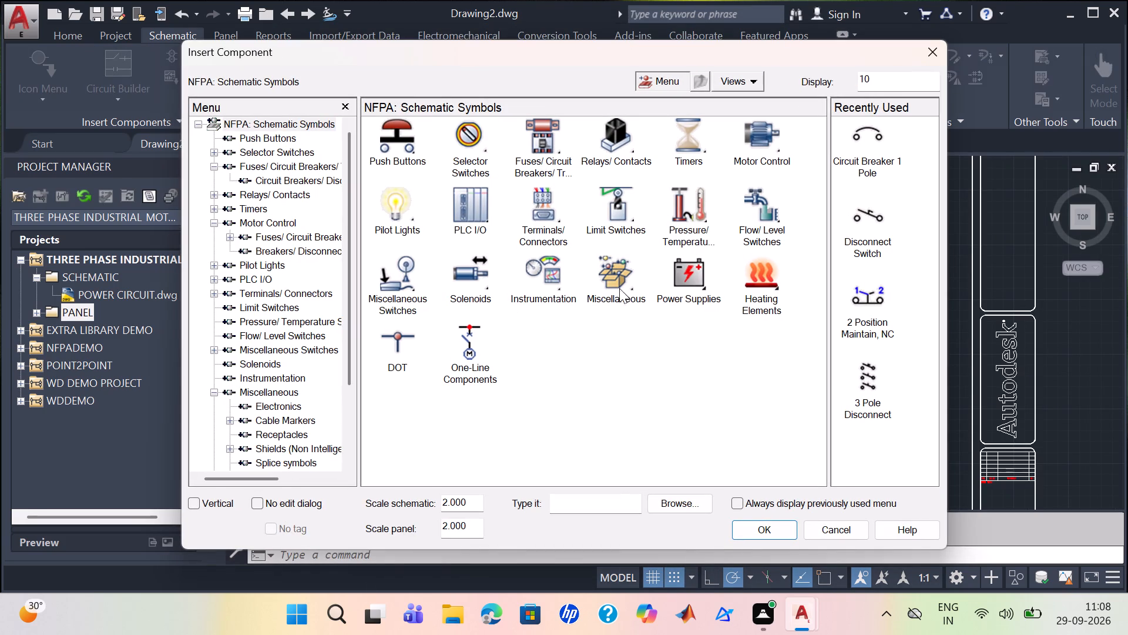
double_click(533, 158)
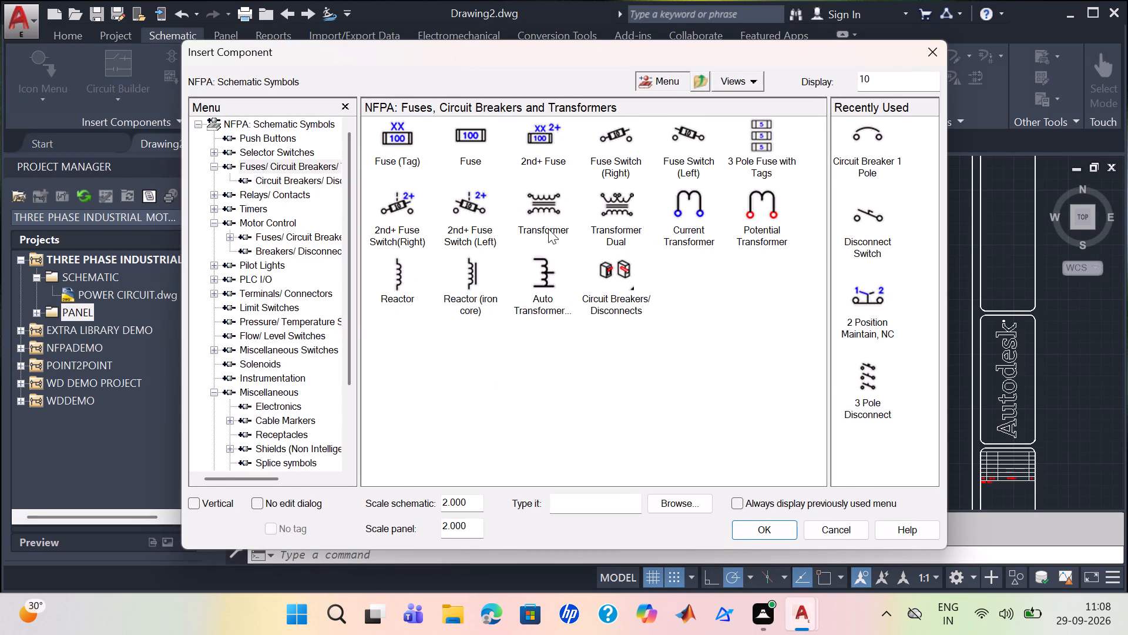
double_click(638, 284)
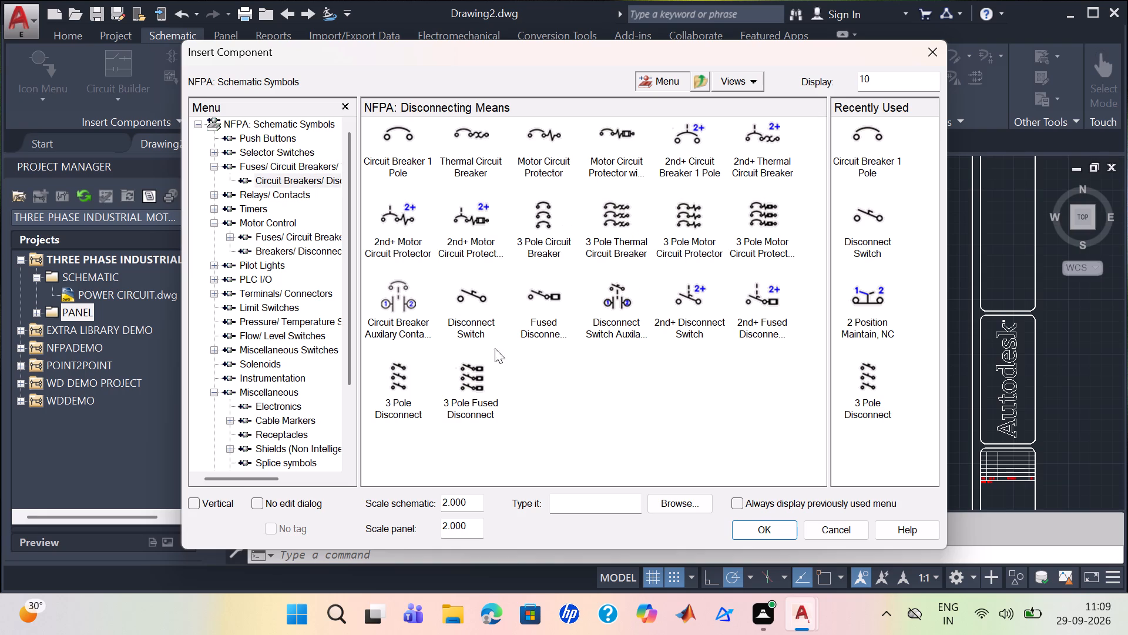
double_click(400, 395)
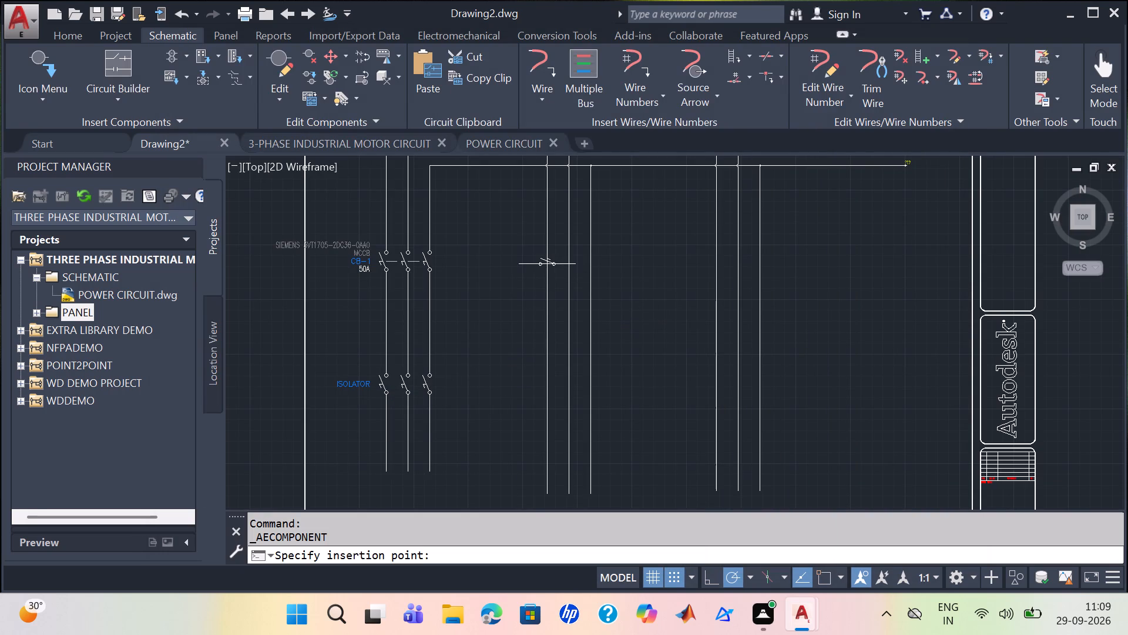
scroll(547, 264, "up", 2)
left_click(547, 264)
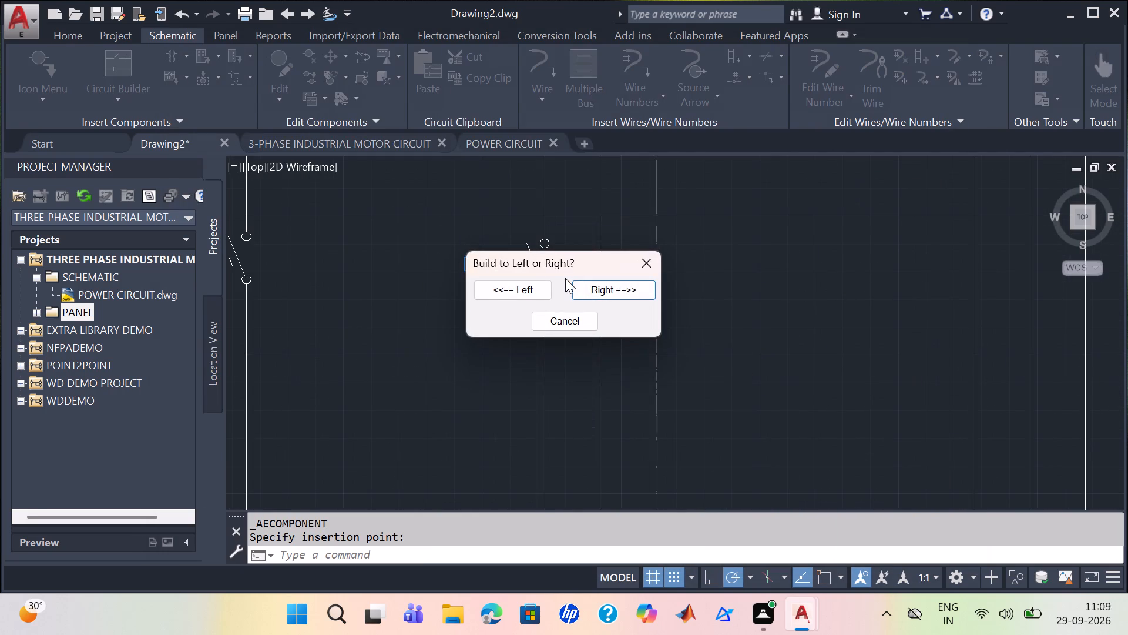
left_click(597, 289)
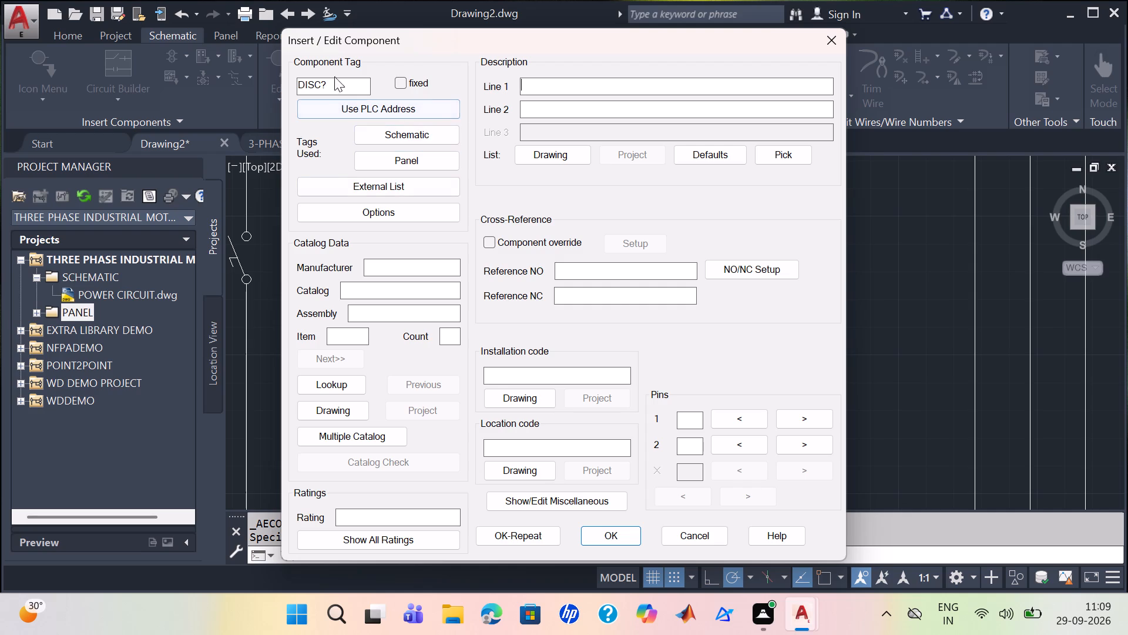
Tag the second branch's disconnect Q10 and set its location code to MPCB, without placing another copy.
left_click_drag(338, 86, 190, 65)
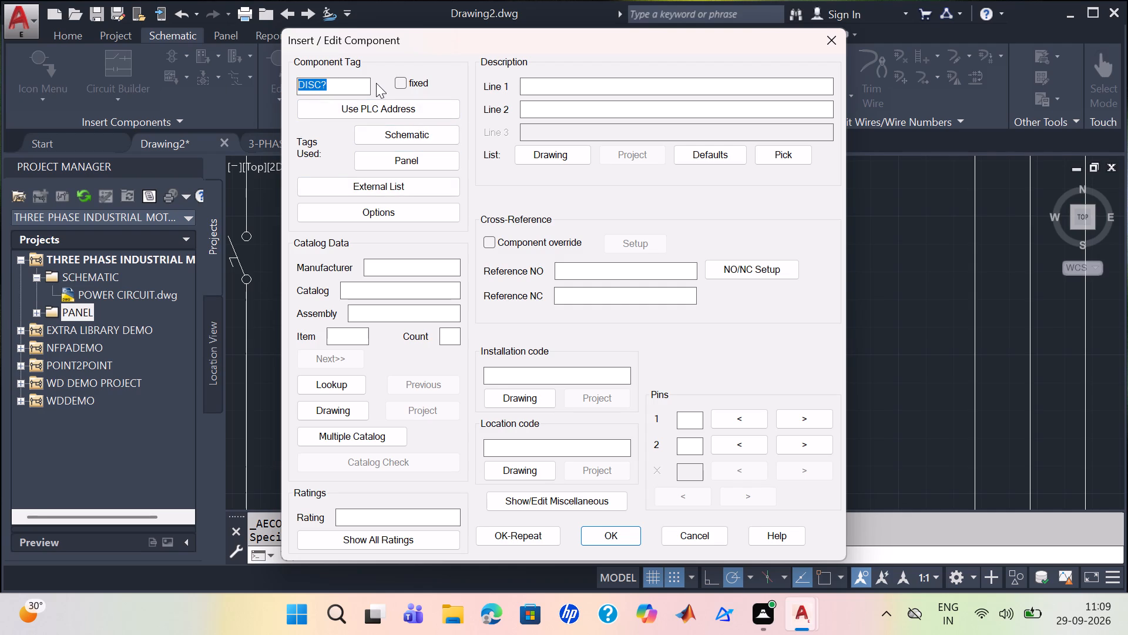
key("BackSpace")
key("q")
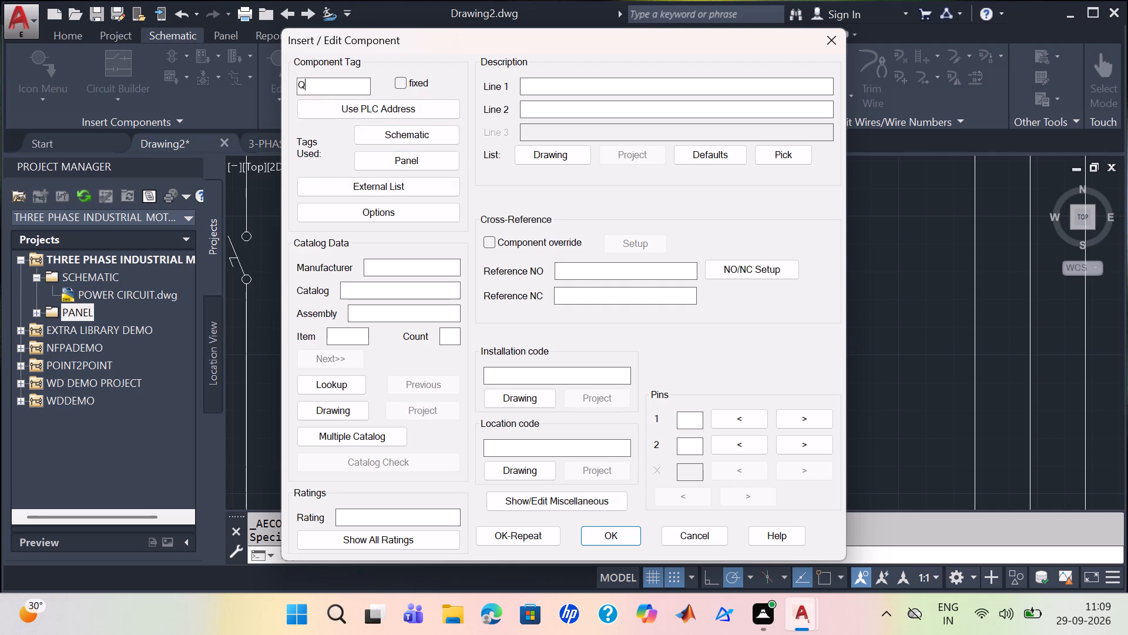
type("10")
left_click(515, 442)
type("MPCB")
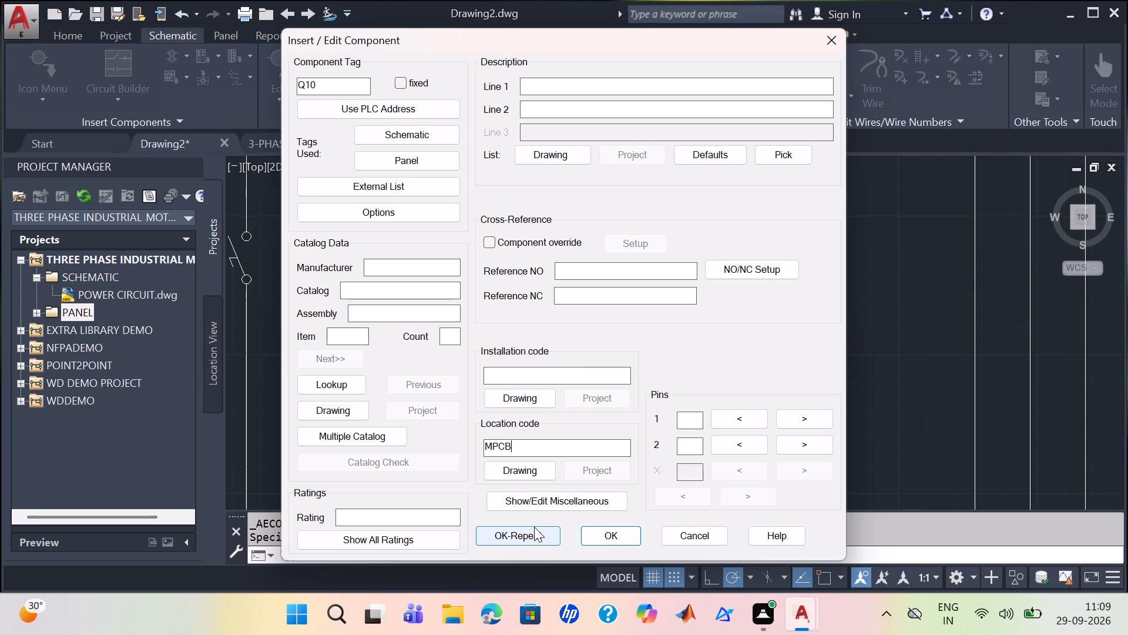
left_click(534, 527)
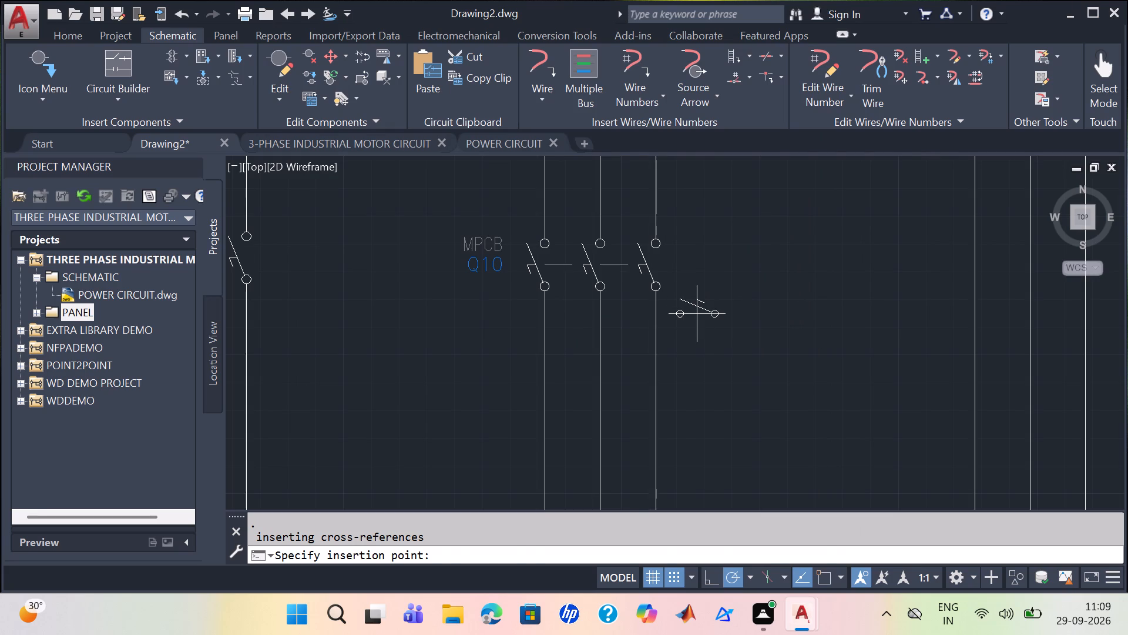
key("Escape")
Examine the three branches and their components across the whole title block.
scroll(636, 260, "down", 1)
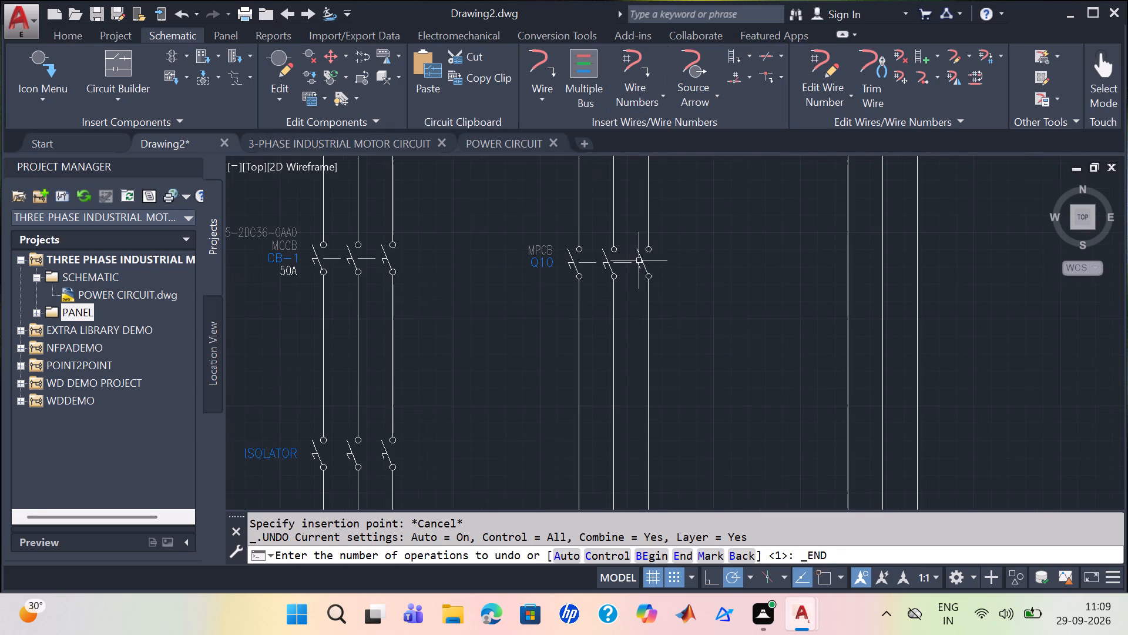
scroll(691, 290, "down", 1)
scroll(647, 316, "up", 1)
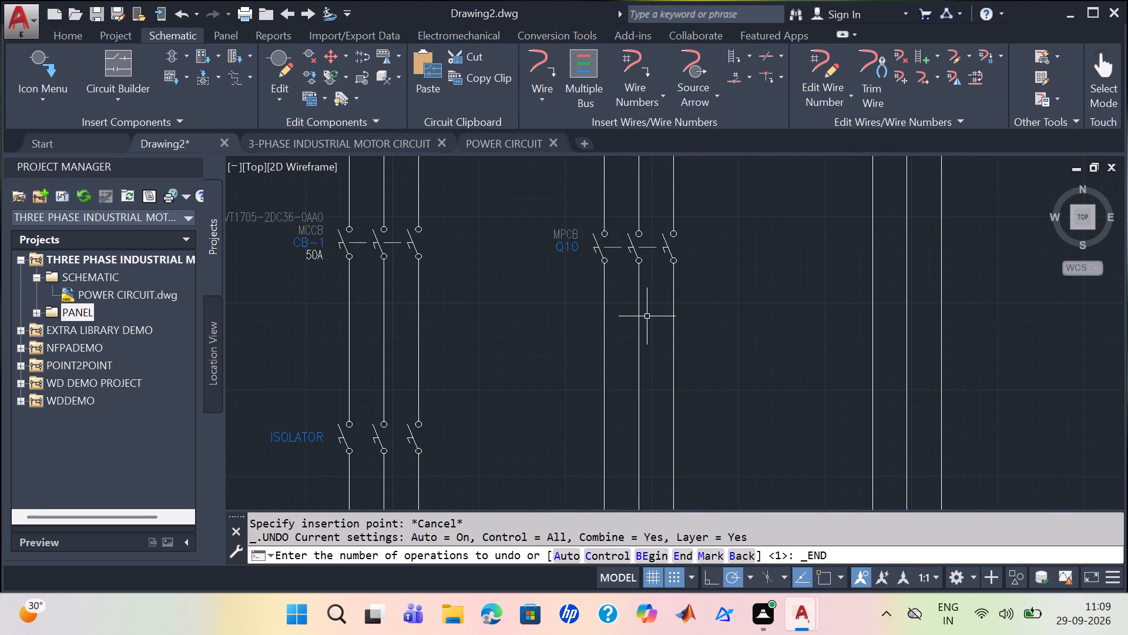
scroll(721, 351, "down", 1)
middle_click_drag(721, 373, 690, 319)
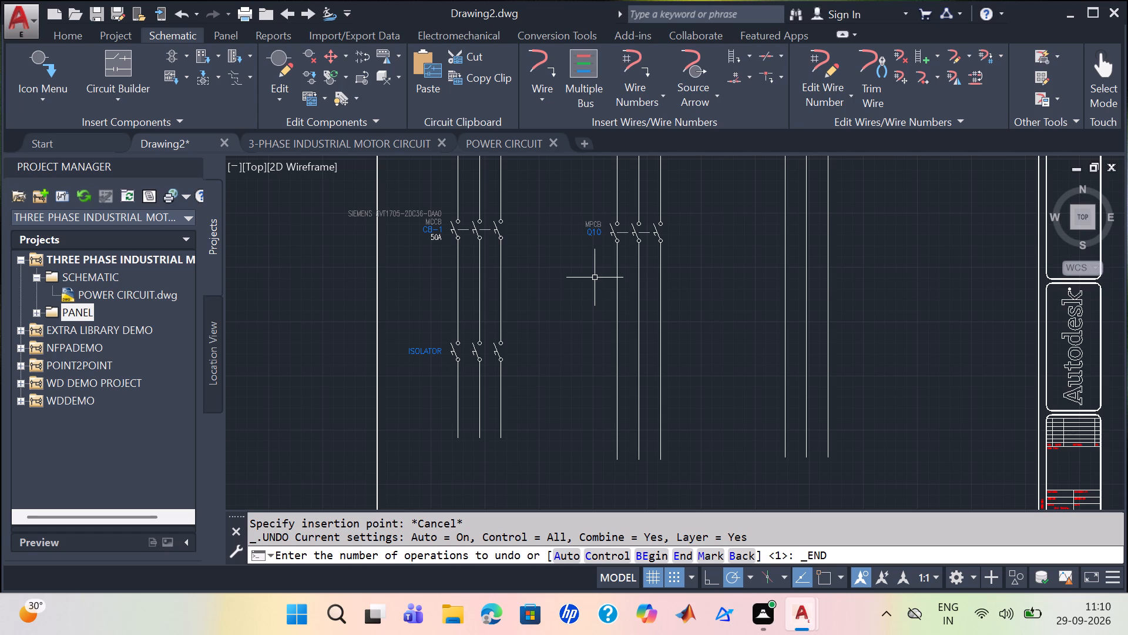
scroll(668, 327, "down", 1)
scroll(708, 327, "up", 1)
scroll(708, 326, "down", 1)
middle_click_drag(716, 305, 711, 339)
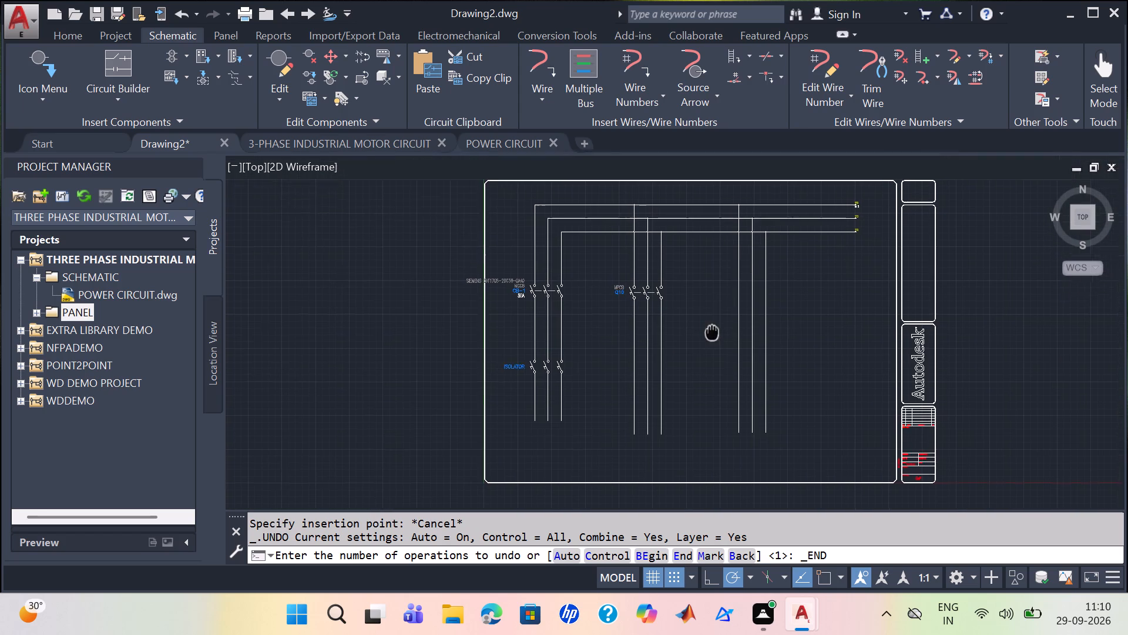
middle_click_drag(711, 339, 708, 345)
scroll(706, 335, "up", 1)
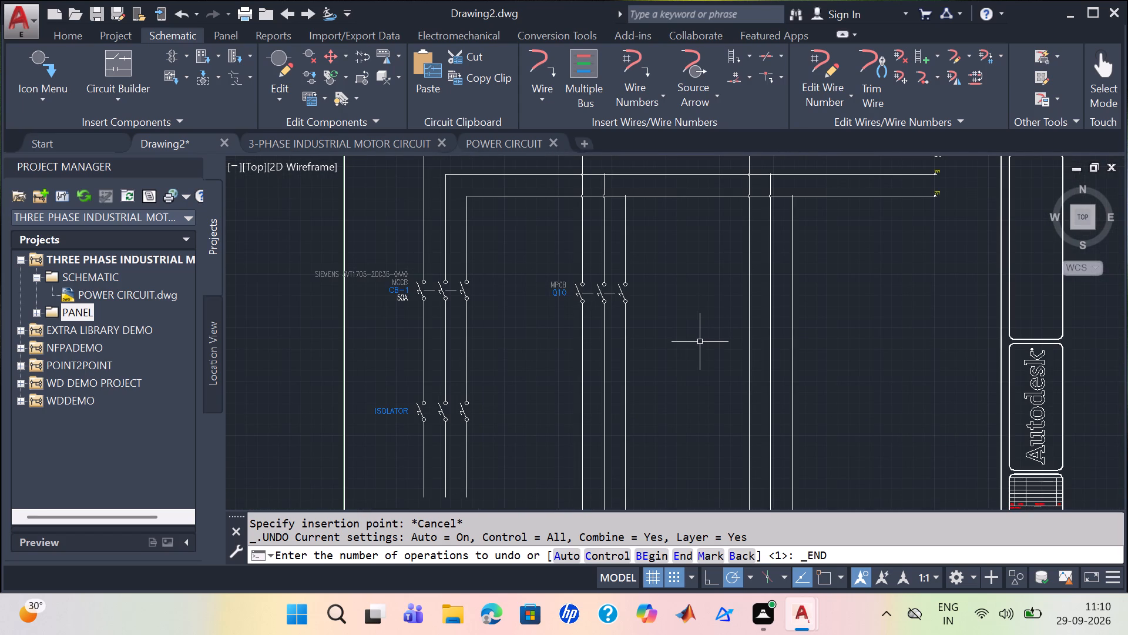
scroll(698, 343, "down", 1)
middle_click_drag(699, 352, 641, 361)
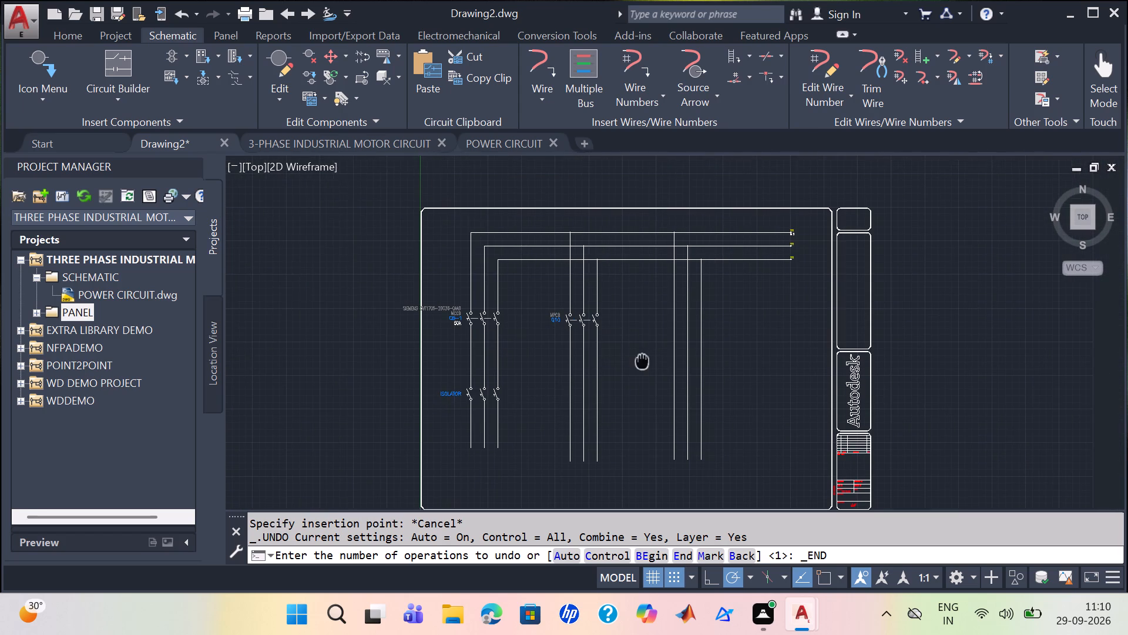
middle_click_drag(641, 361, 640, 362)
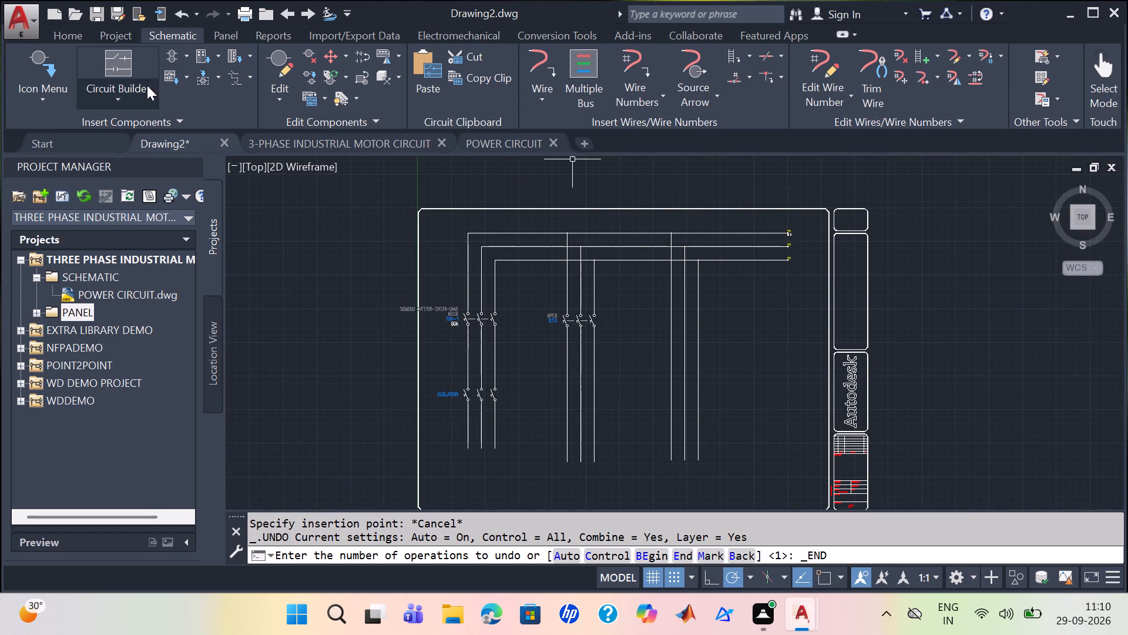
Look through the schematic symbol library's pilot lights, circuit breakers and disconnects, selector switches and illuminated selector switches.
left_click(37, 80)
left_click(80, 131)
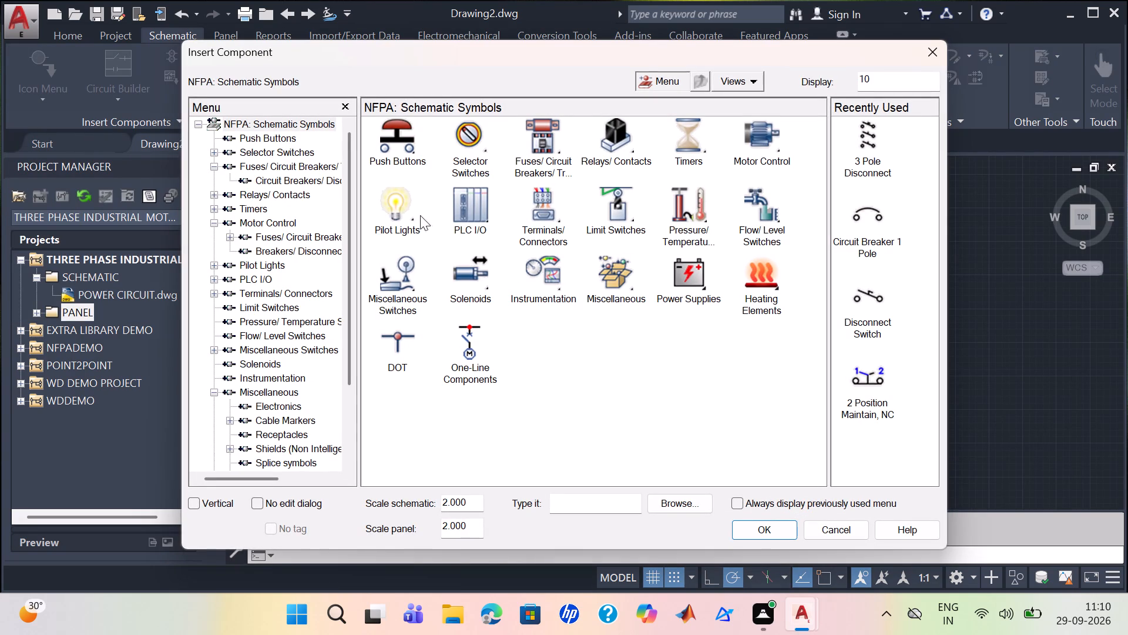
left_click(380, 225)
left_click(257, 190)
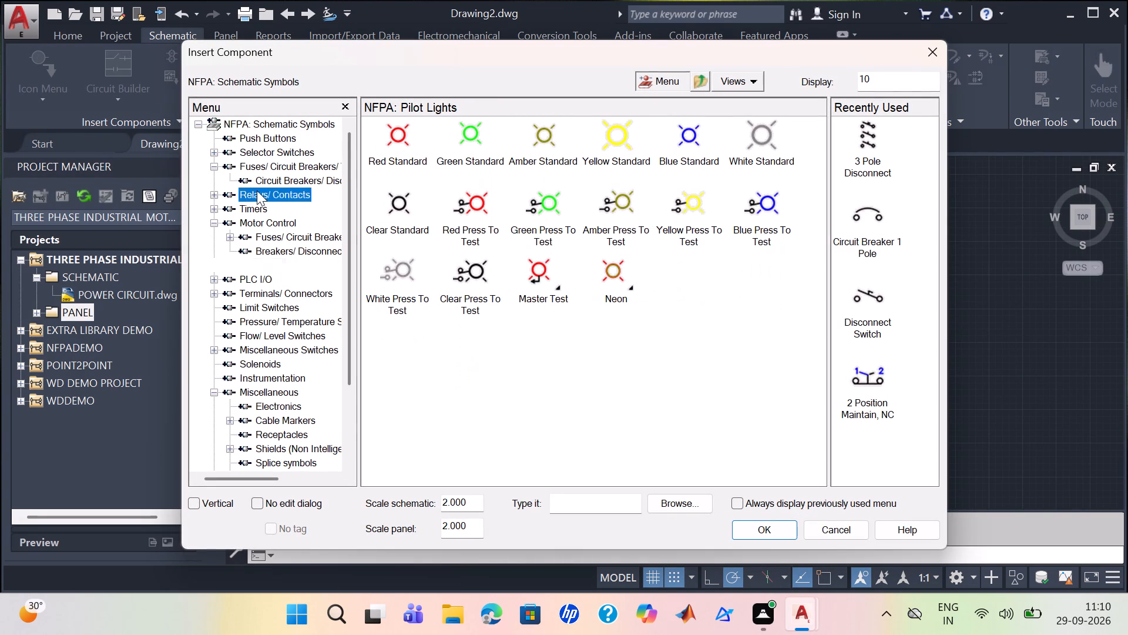
left_click(288, 187)
left_click(290, 175)
left_click(291, 166)
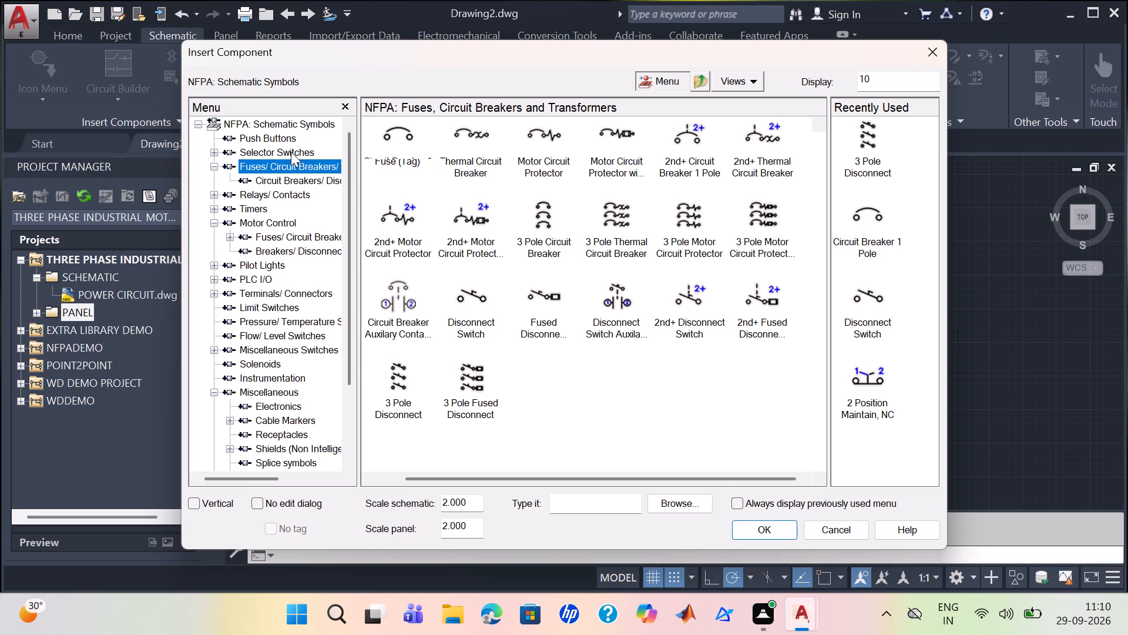
left_click(293, 159)
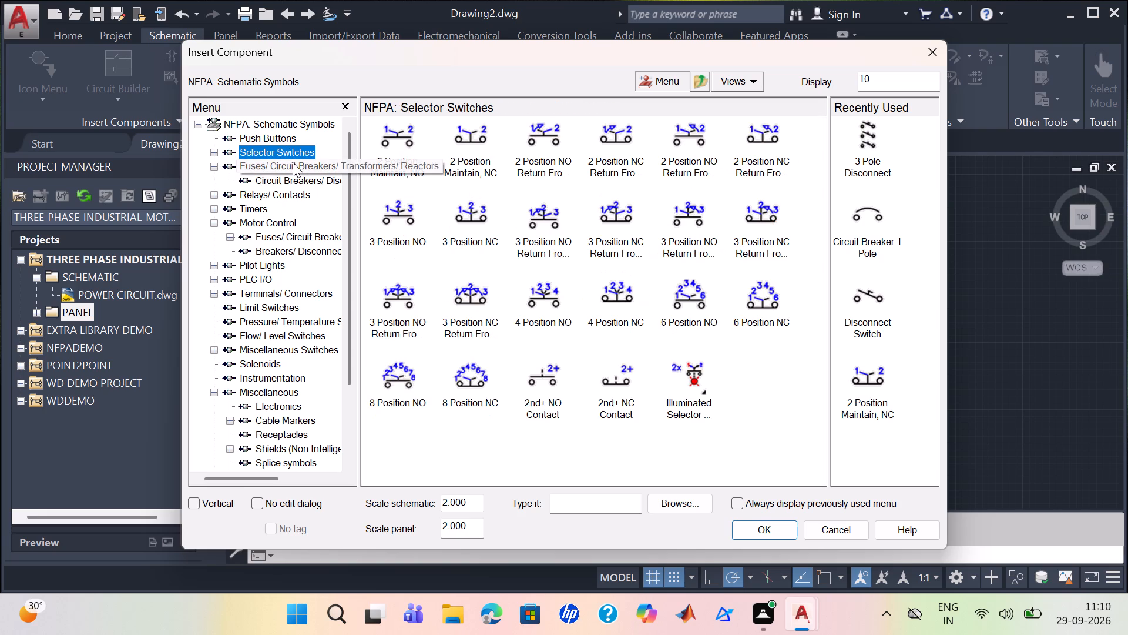
left_click(696, 418)
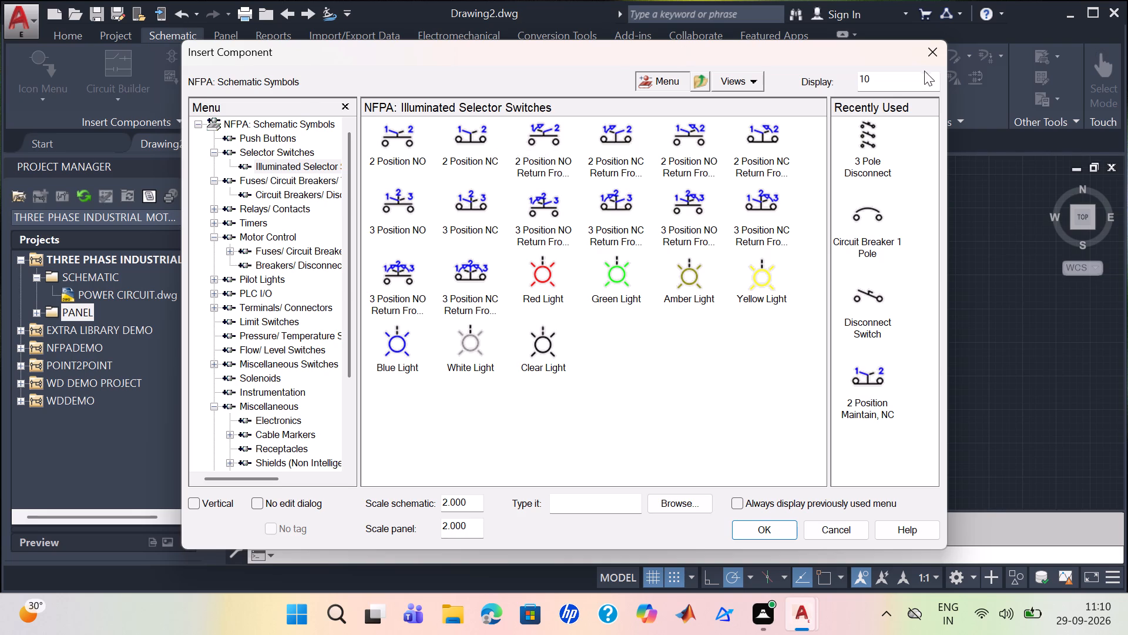
left_click(933, 53)
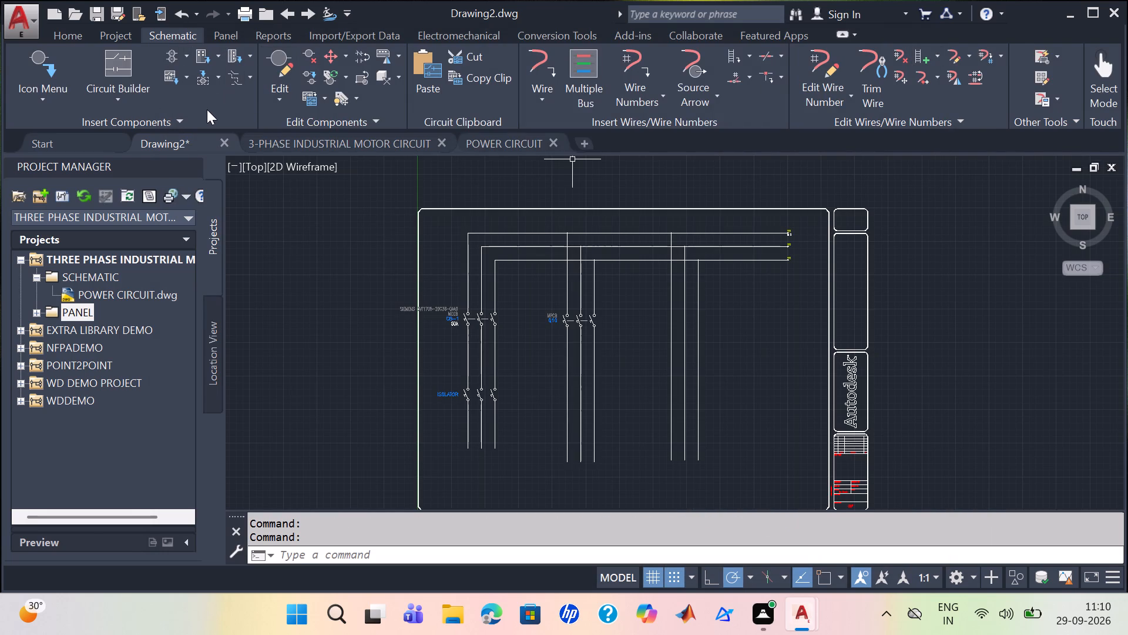
Look through the Circuit Builder's three-phase, single-phase and one-line motor circuits and power feeds for a suitable circuit.
left_click_drag(132, 88, 162, 76)
left_click(104, 72)
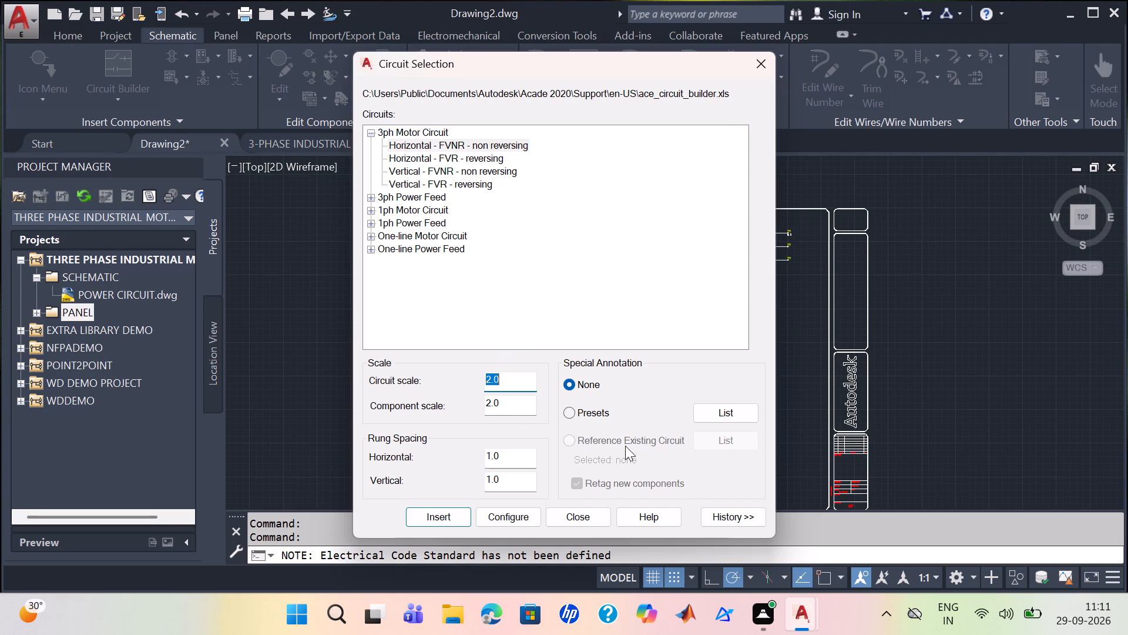
left_click(372, 249)
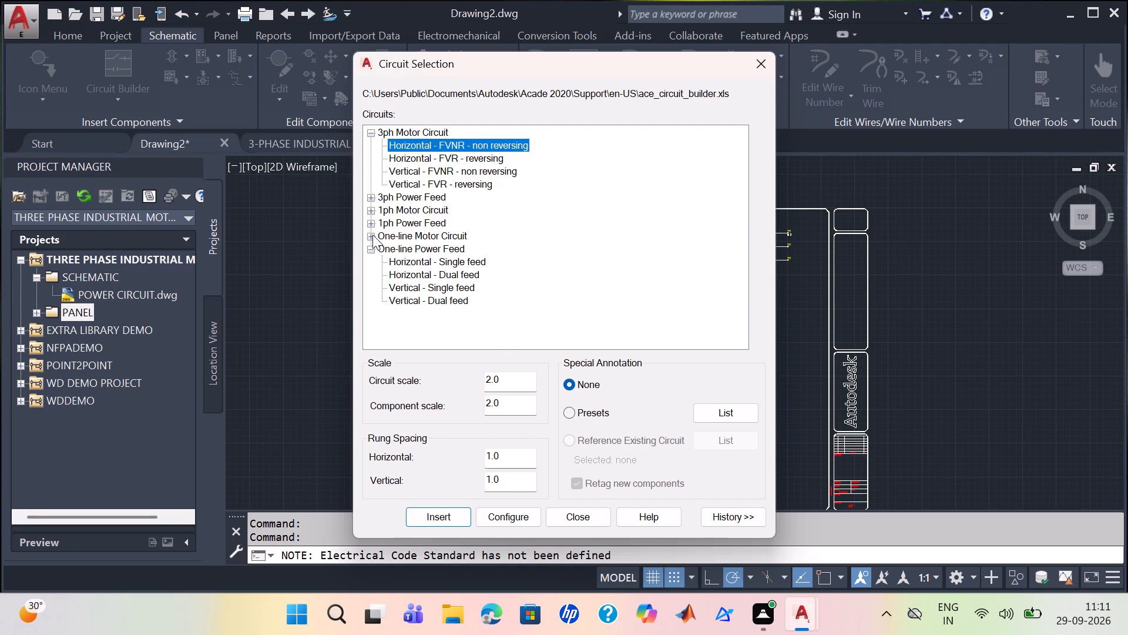
left_click(372, 236)
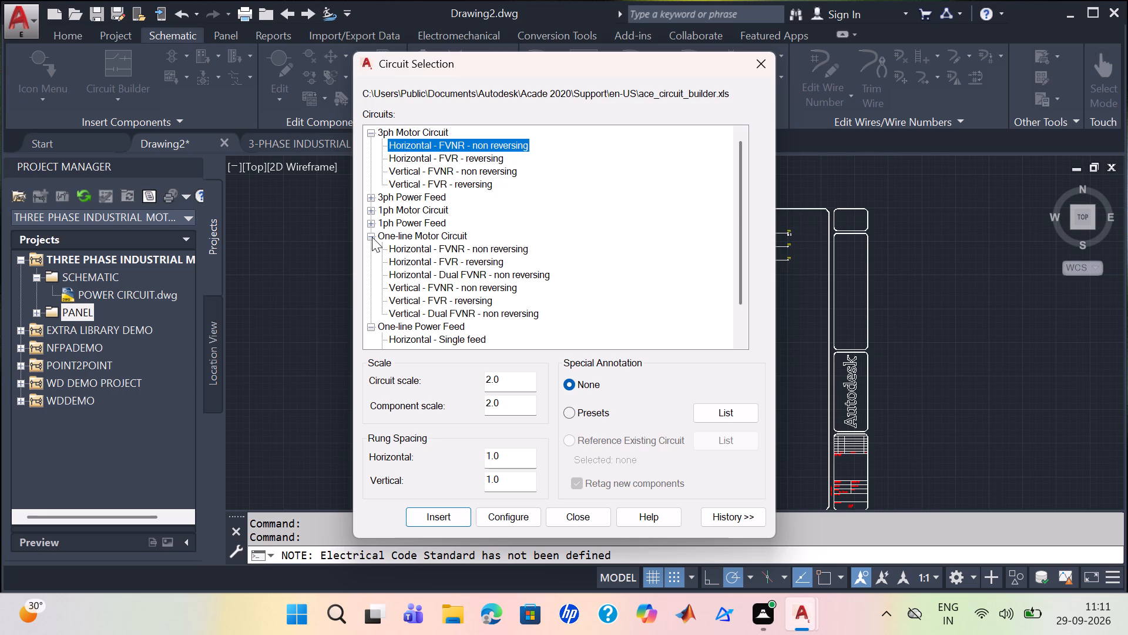
left_click(368, 223)
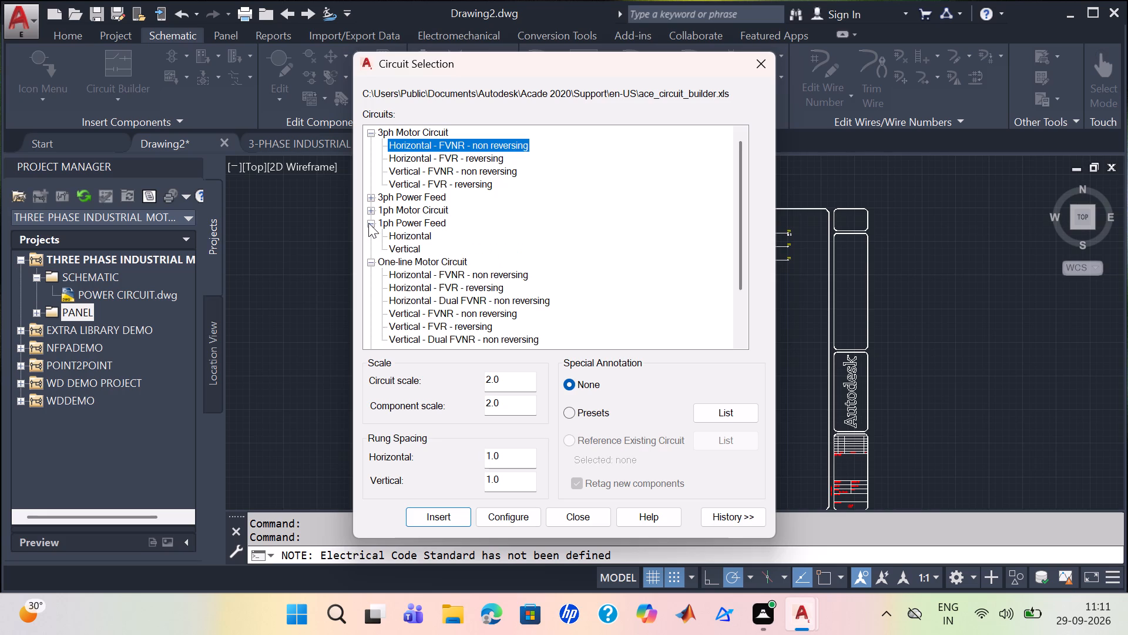
left_click(369, 211)
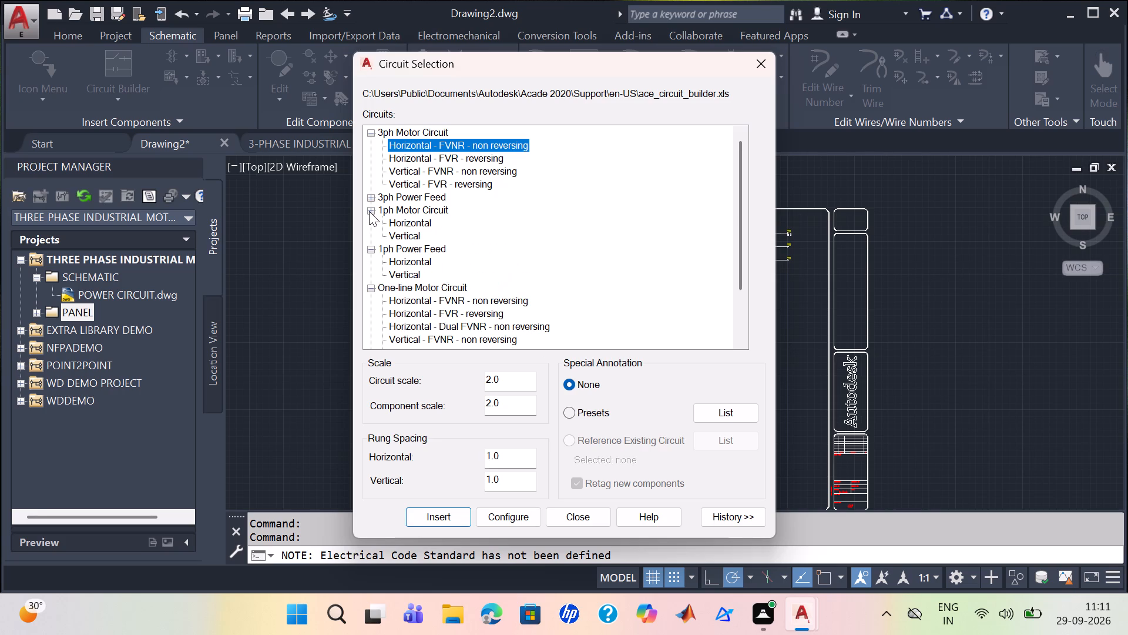
left_click(372, 198)
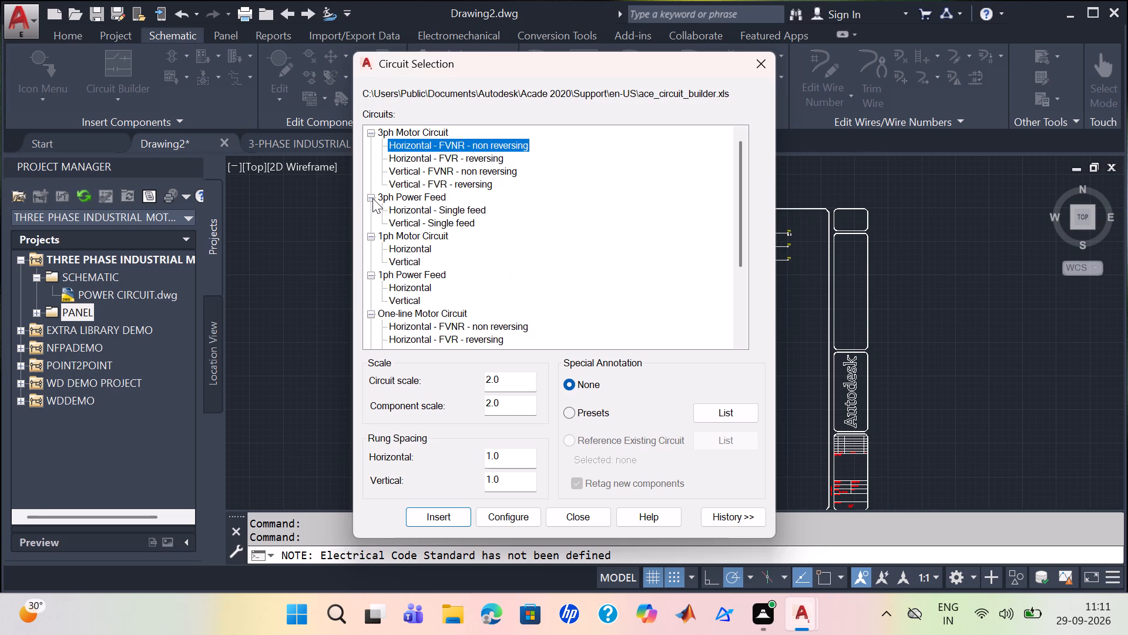
left_click(377, 129)
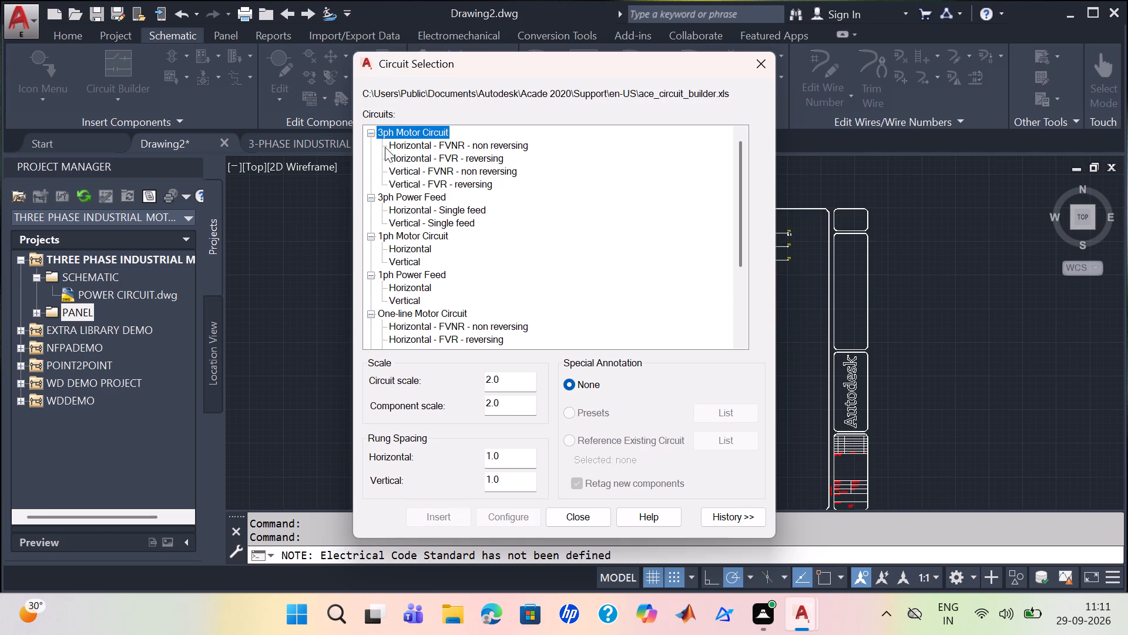
double_click(428, 210)
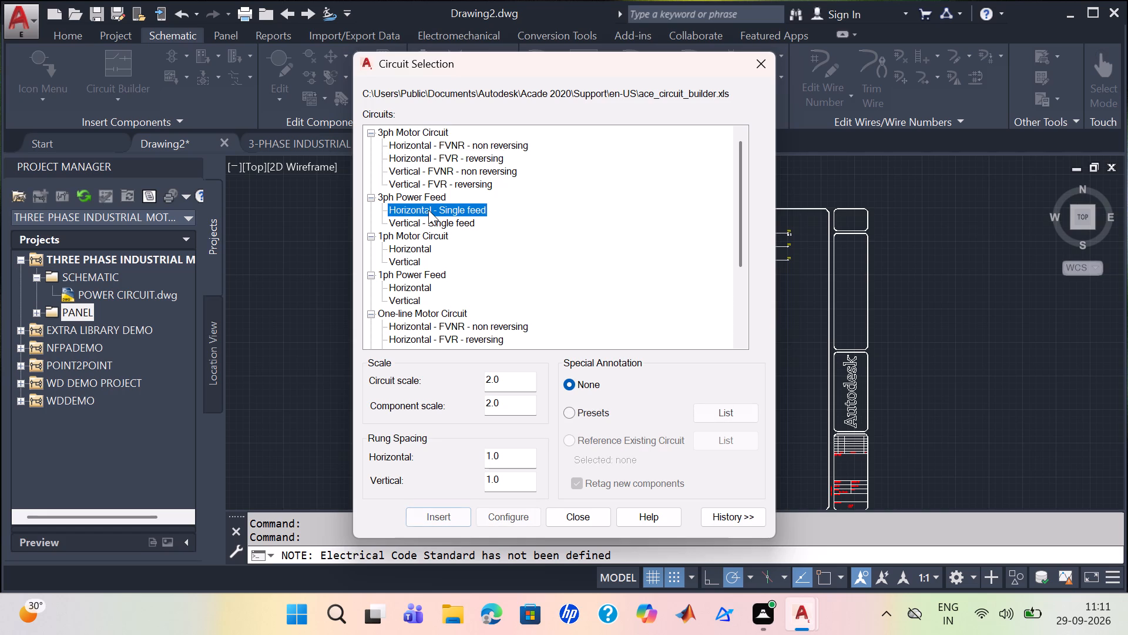
double_click(420, 196)
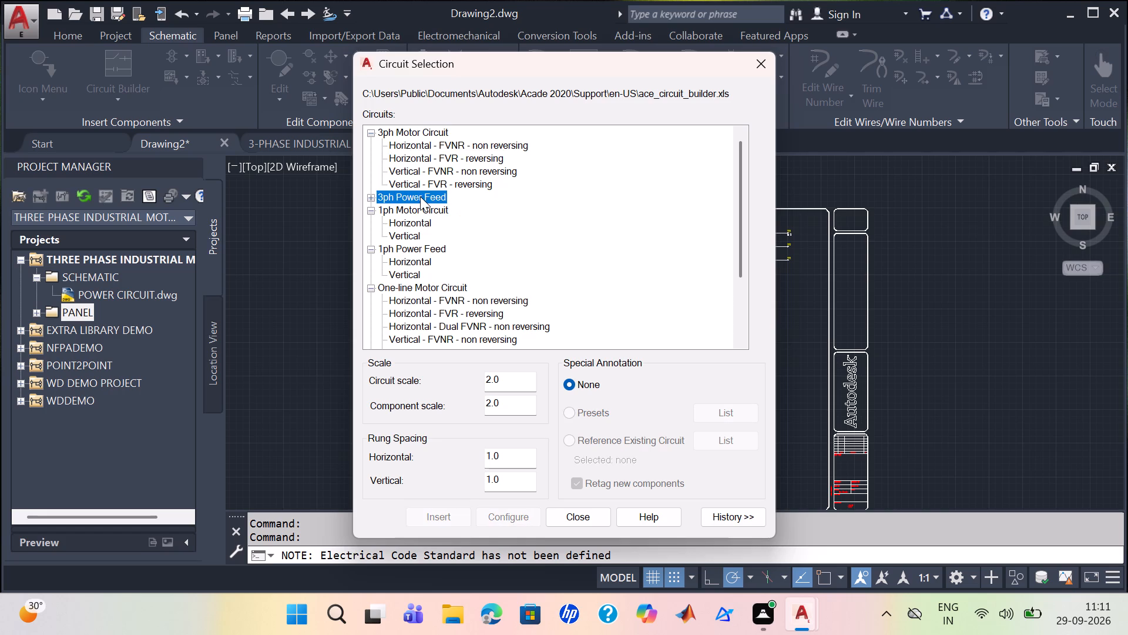
double_click(414, 210)
double_click(408, 227)
double_click(408, 232)
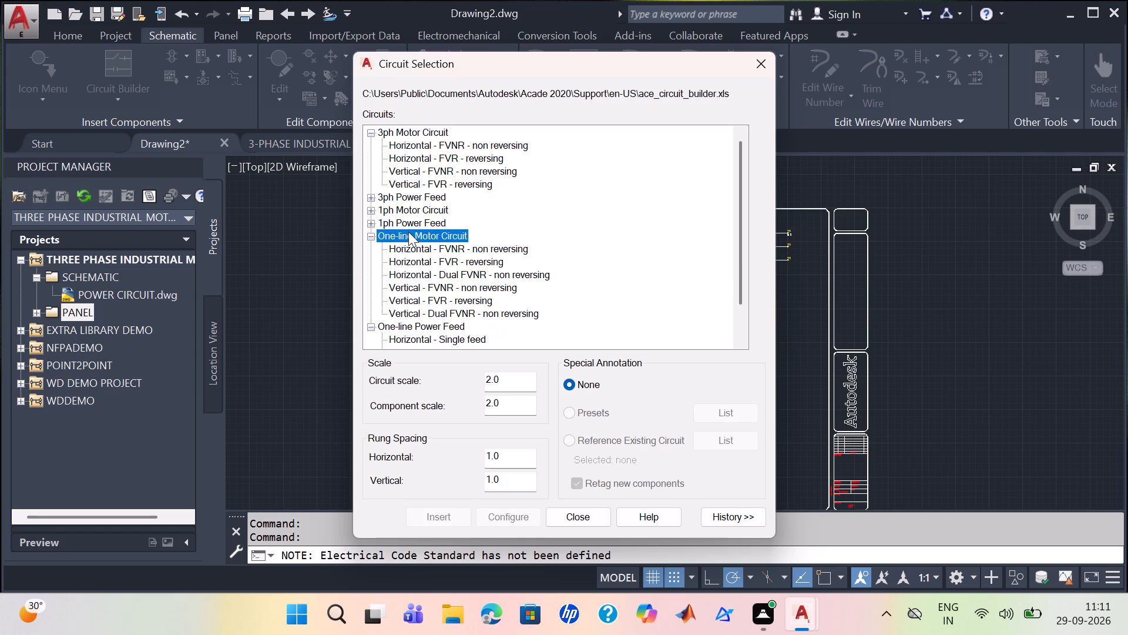
triple_click(427, 266)
left_click(432, 272)
double_click(437, 263)
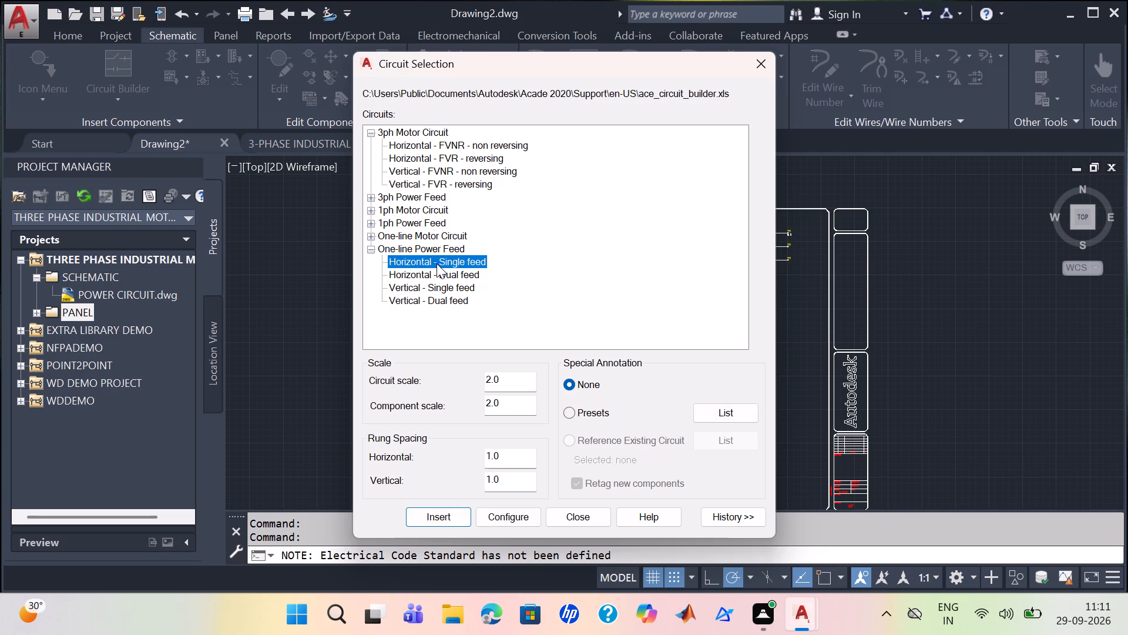
double_click(434, 252)
left_click(430, 229)
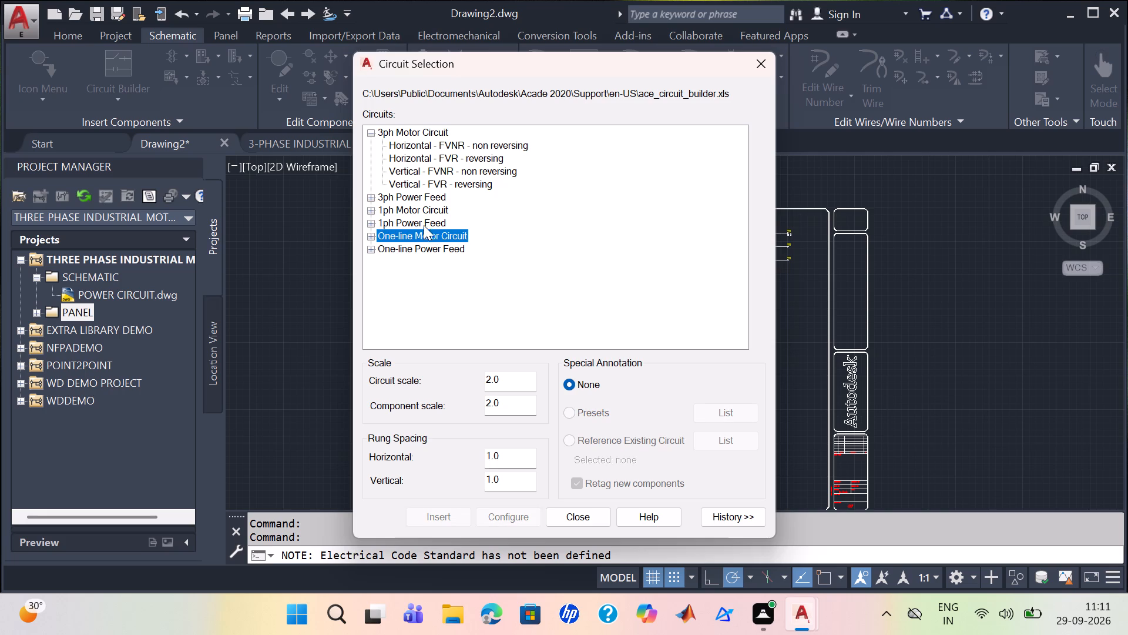
left_click(375, 227)
left_click(372, 222)
left_click(367, 208)
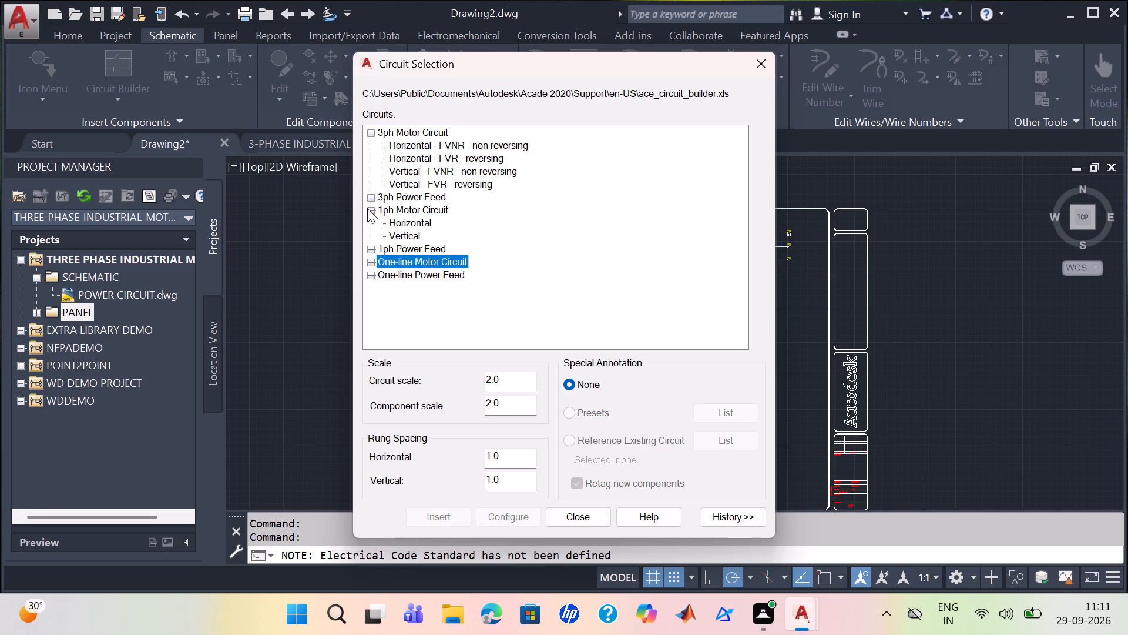
left_click_drag(382, 201, 384, 208)
left_click(392, 210)
double_click(406, 214)
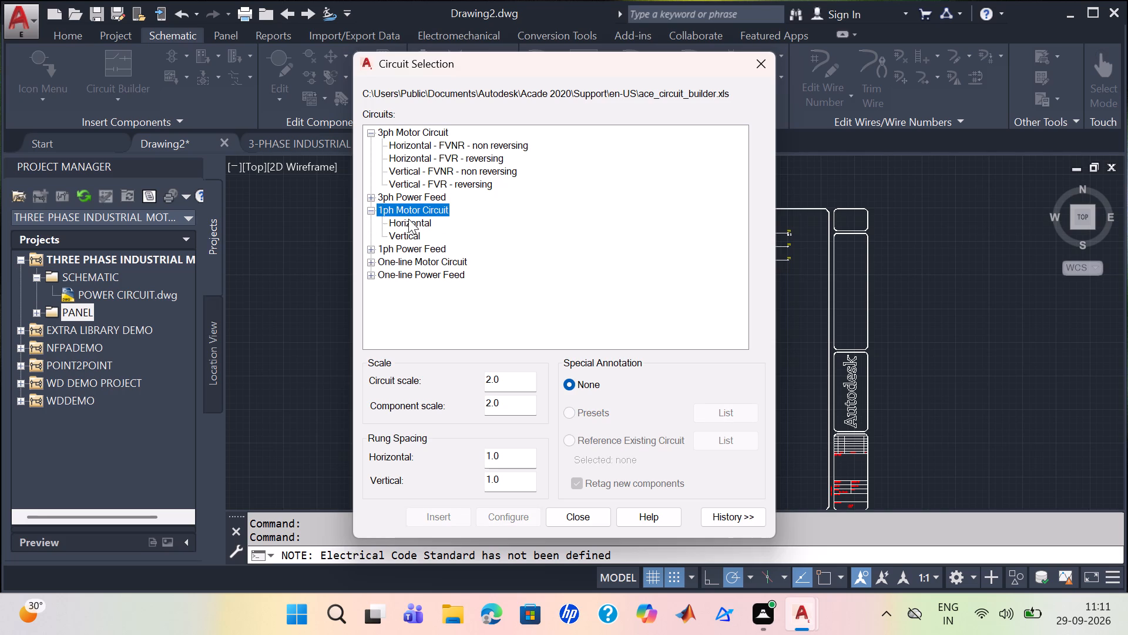
left_click(410, 227)
left_click(410, 248)
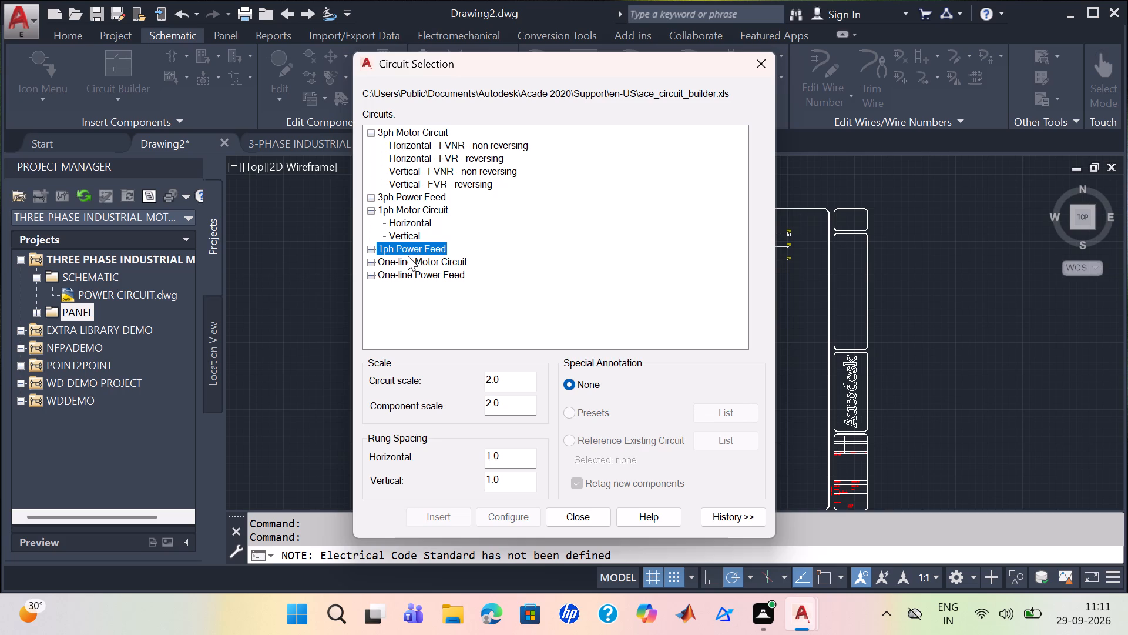
left_click(408, 246)
double_click(408, 240)
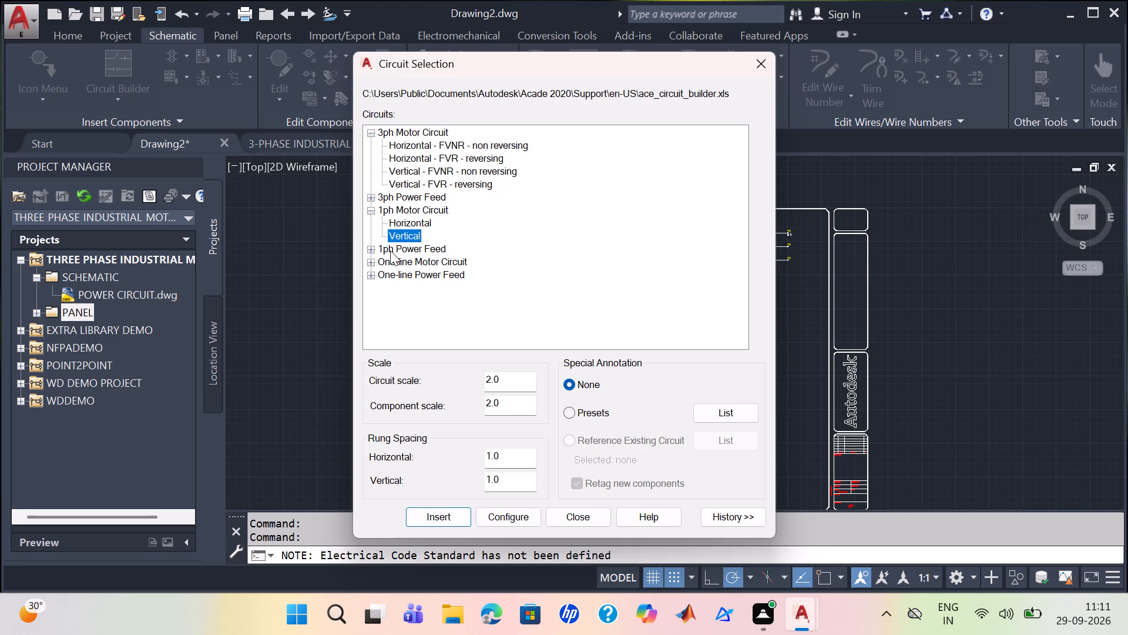
left_click(372, 250)
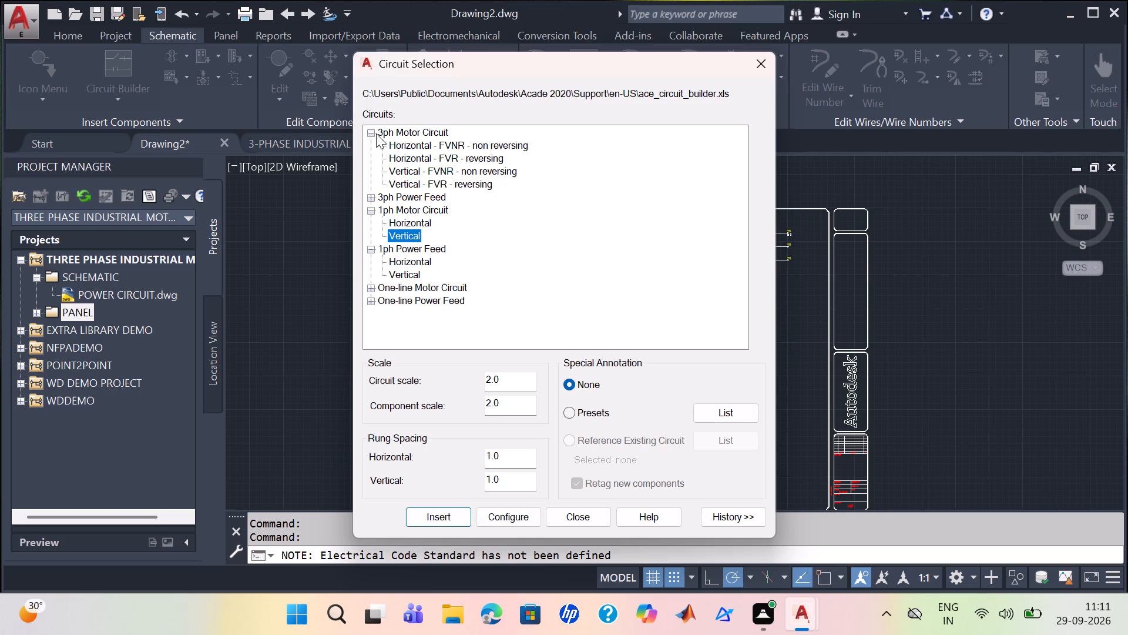
Examine the annotation presets of the horizontal FVNR non-reversing circuits for the 3ph Motor Circuit and the One-line Motor Circuit.
double_click(394, 143)
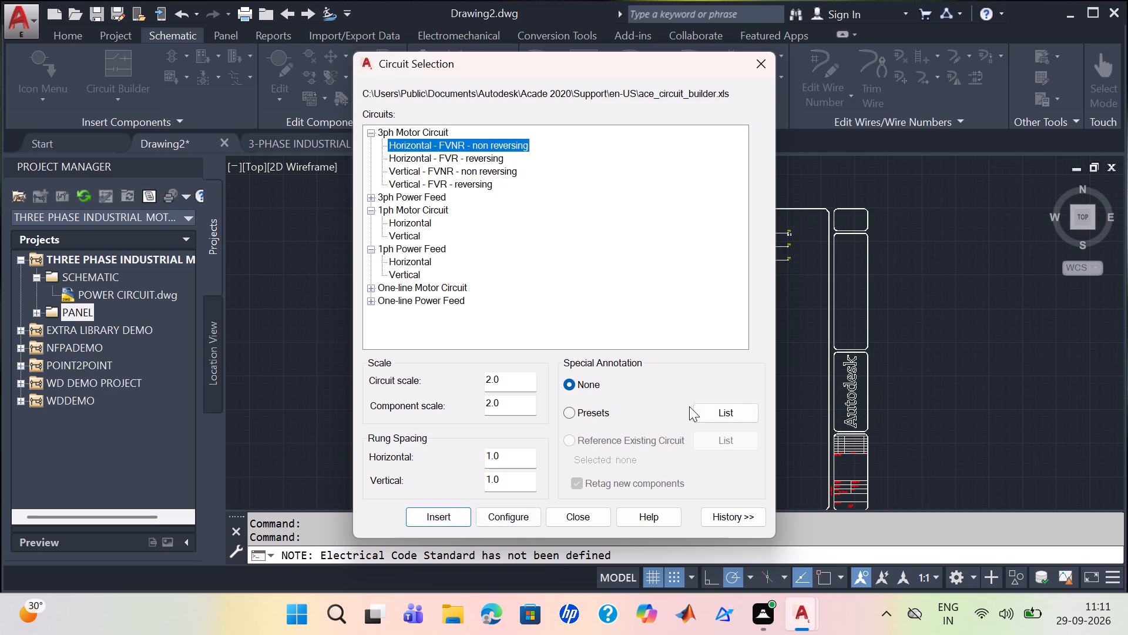
left_click(703, 415)
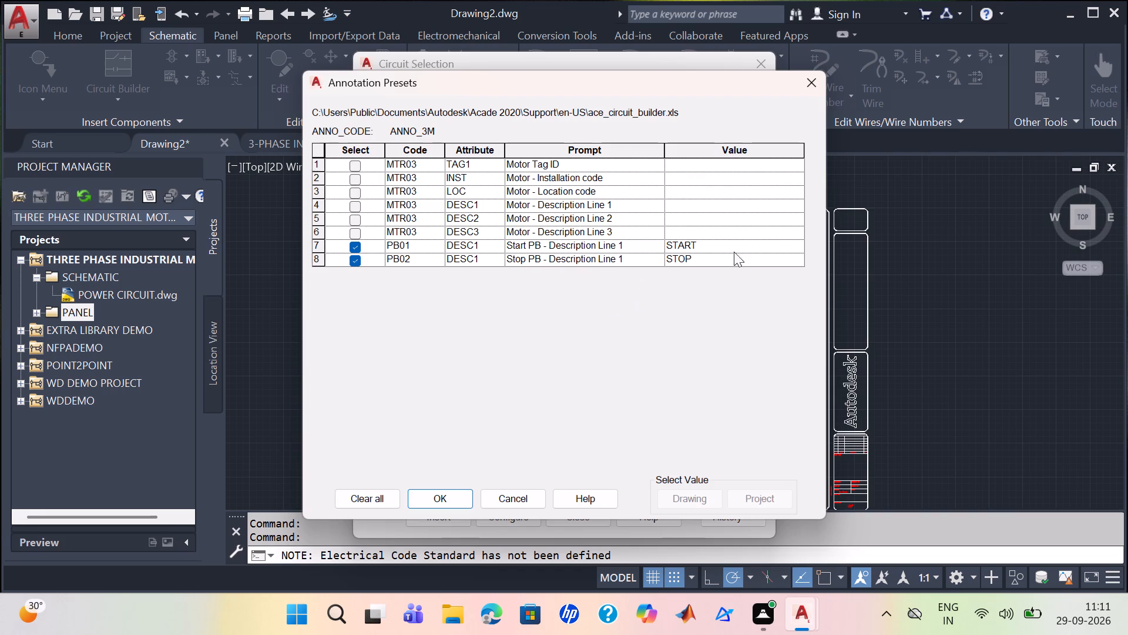
left_click(811, 88)
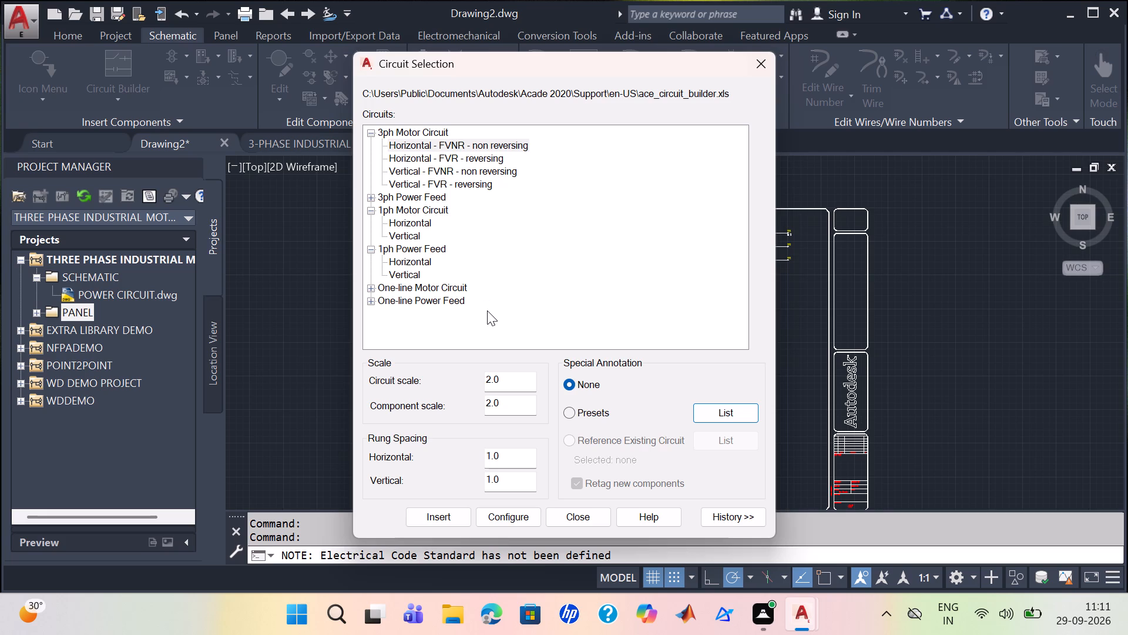
left_click(368, 210)
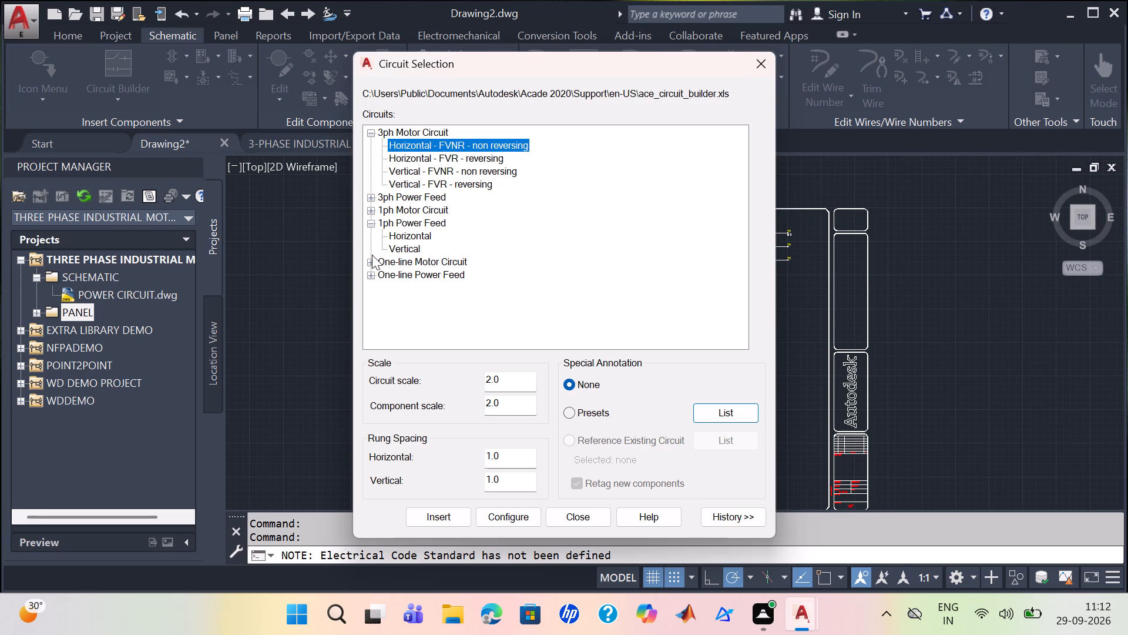
left_click(370, 259)
double_click(431, 269)
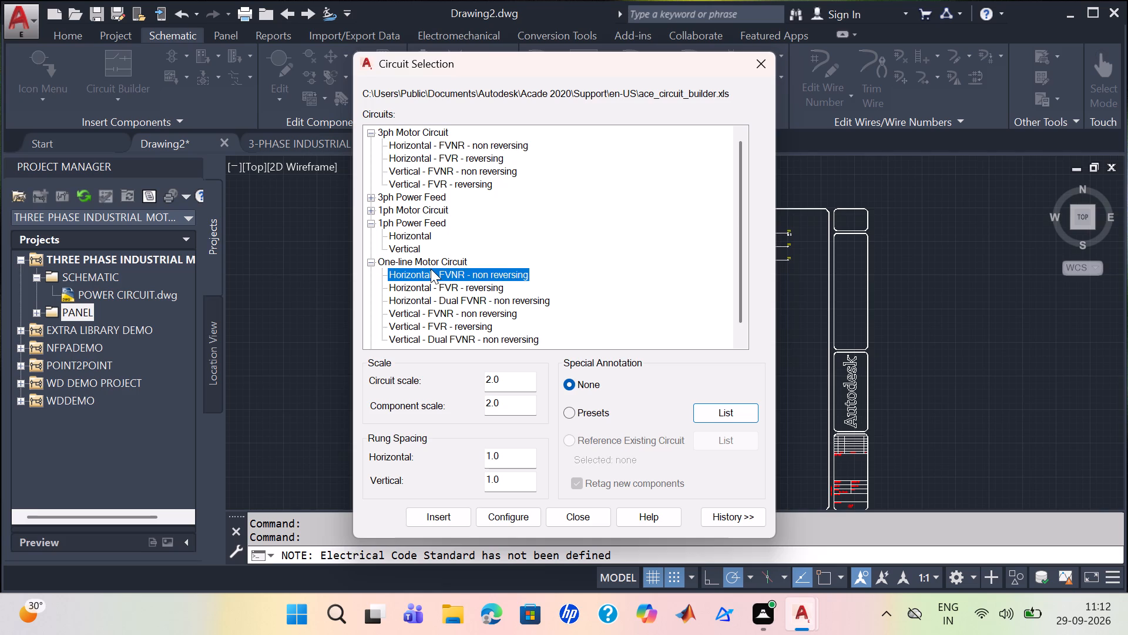
left_click(730, 413)
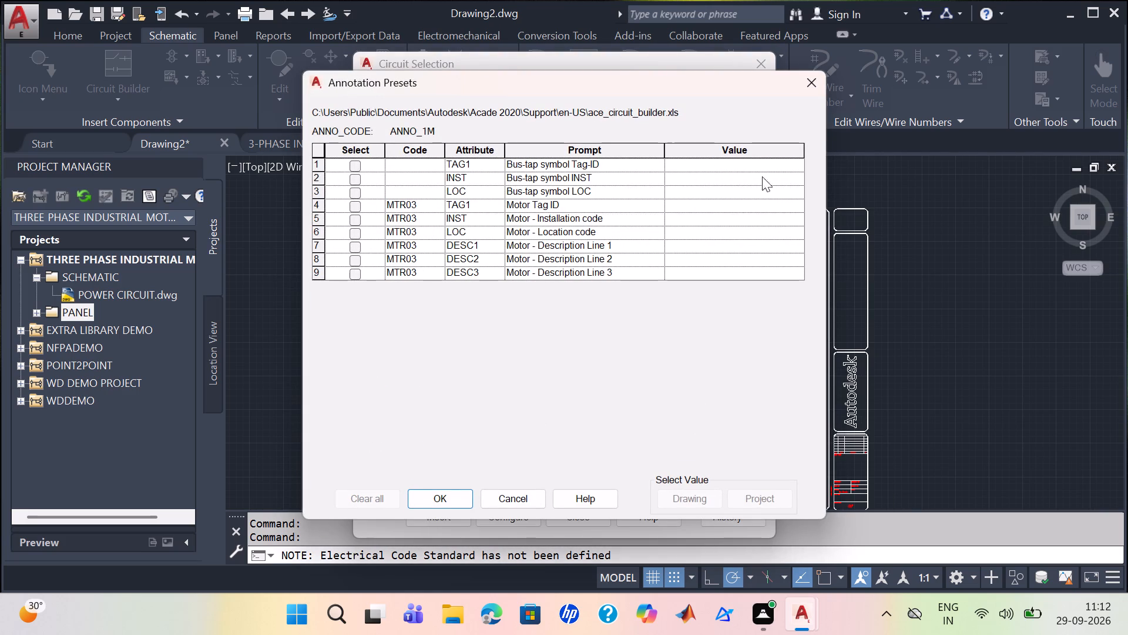
left_click(803, 72)
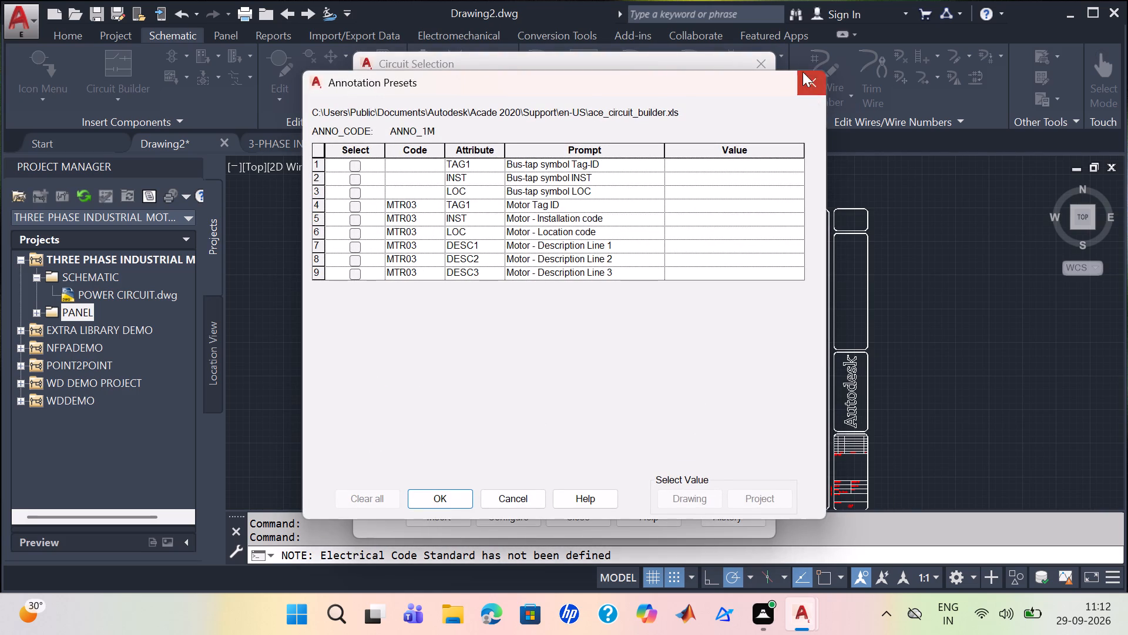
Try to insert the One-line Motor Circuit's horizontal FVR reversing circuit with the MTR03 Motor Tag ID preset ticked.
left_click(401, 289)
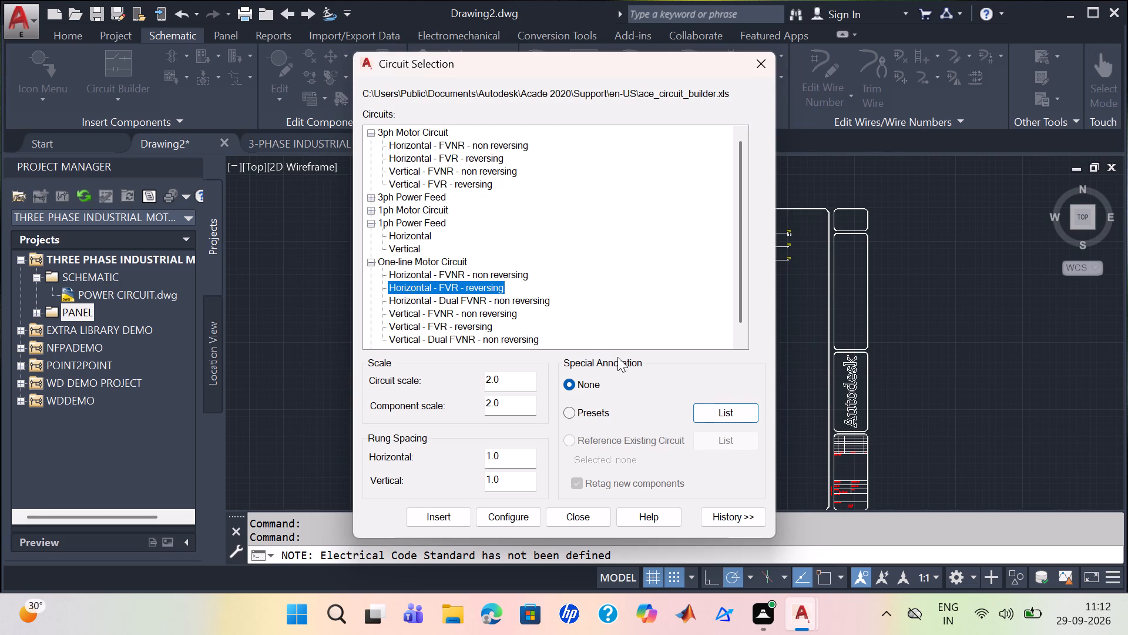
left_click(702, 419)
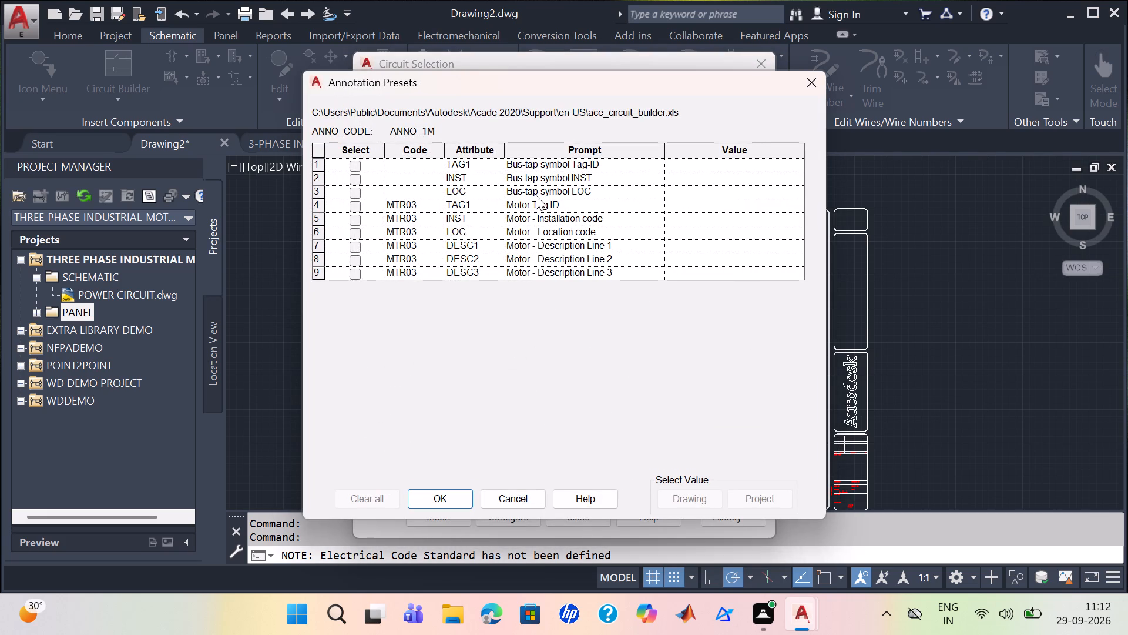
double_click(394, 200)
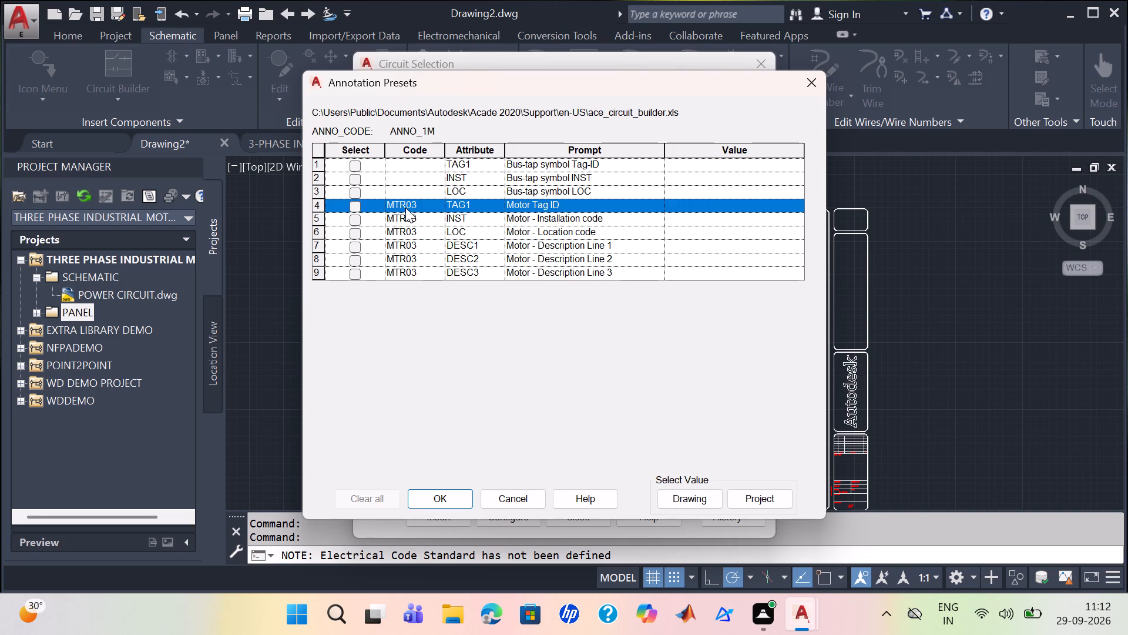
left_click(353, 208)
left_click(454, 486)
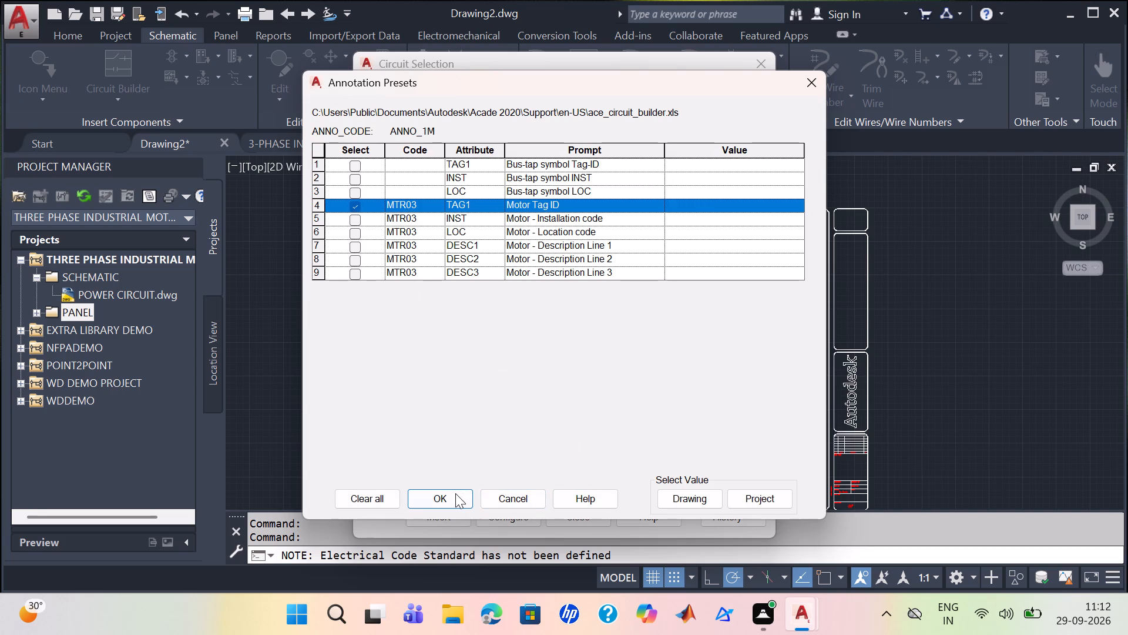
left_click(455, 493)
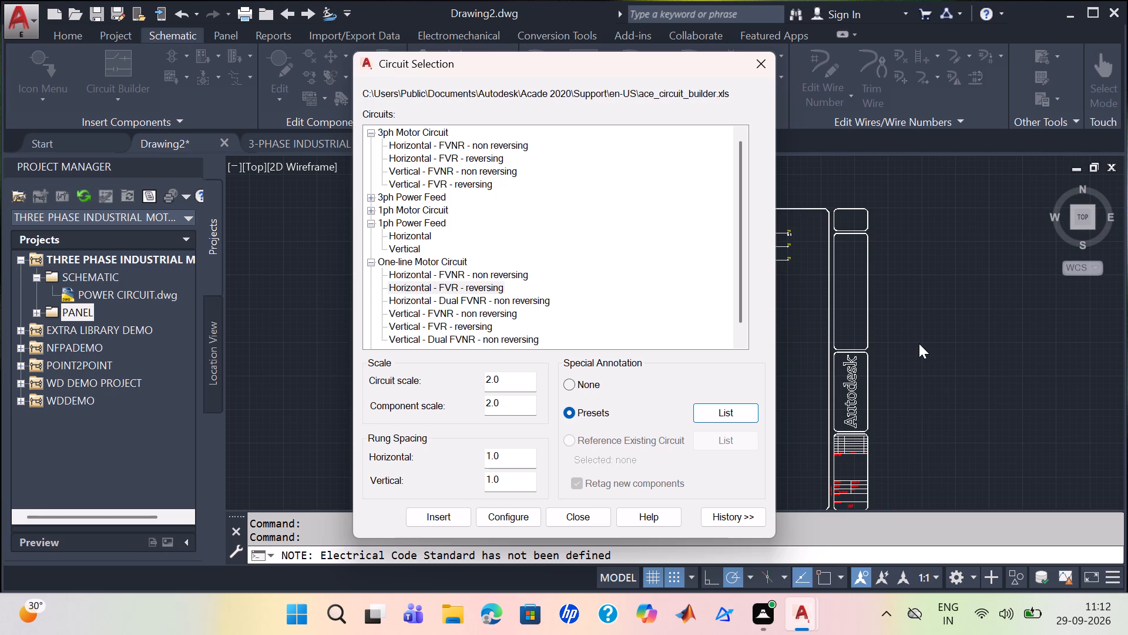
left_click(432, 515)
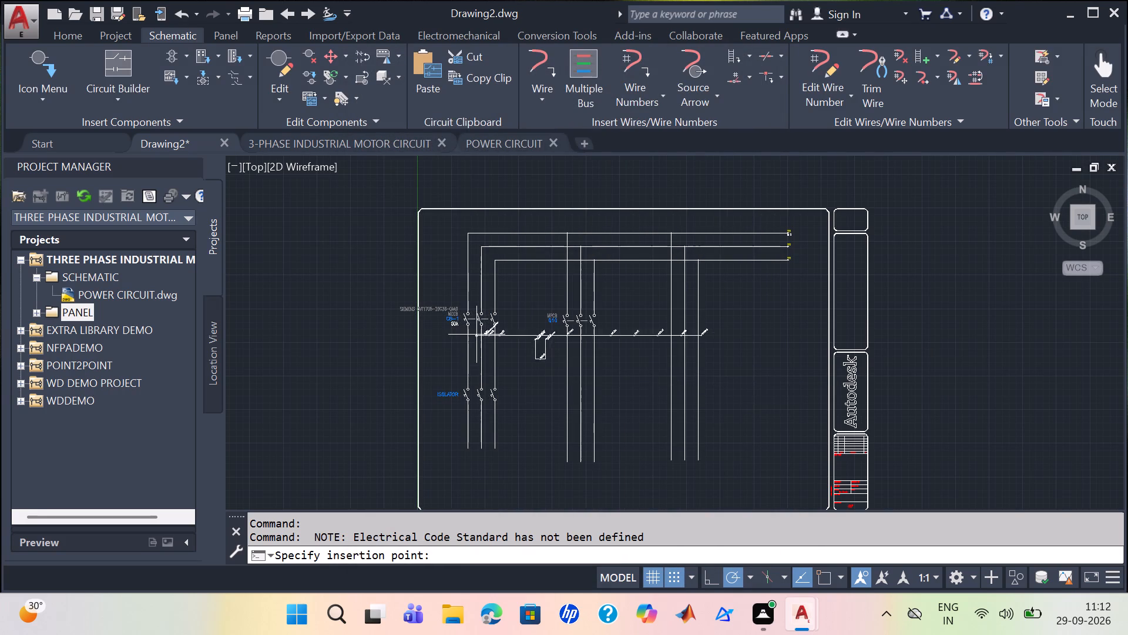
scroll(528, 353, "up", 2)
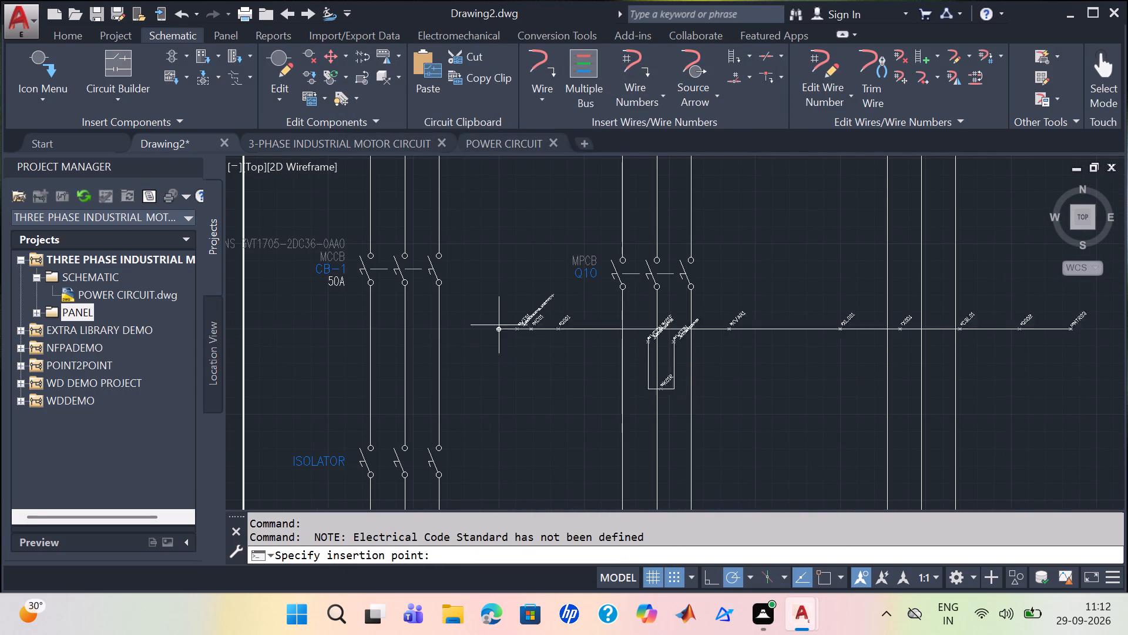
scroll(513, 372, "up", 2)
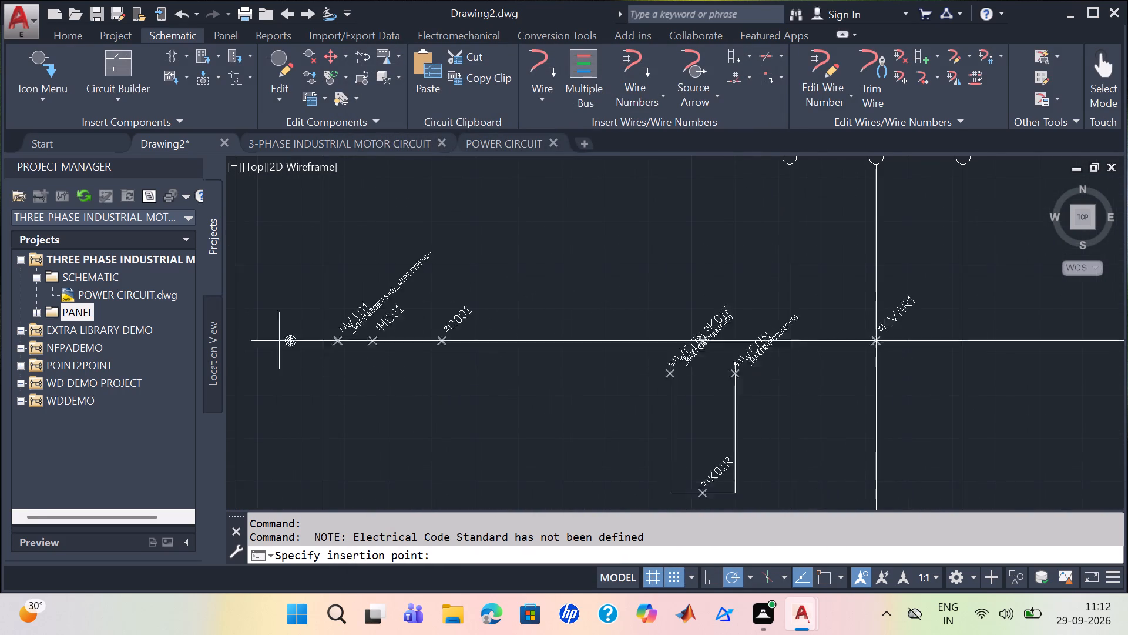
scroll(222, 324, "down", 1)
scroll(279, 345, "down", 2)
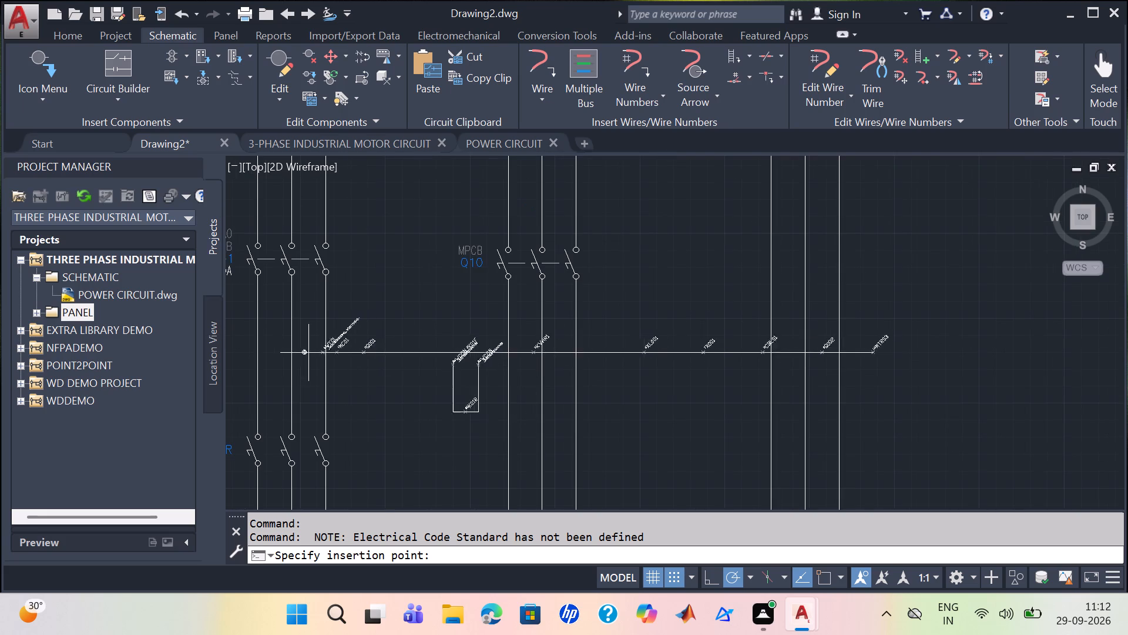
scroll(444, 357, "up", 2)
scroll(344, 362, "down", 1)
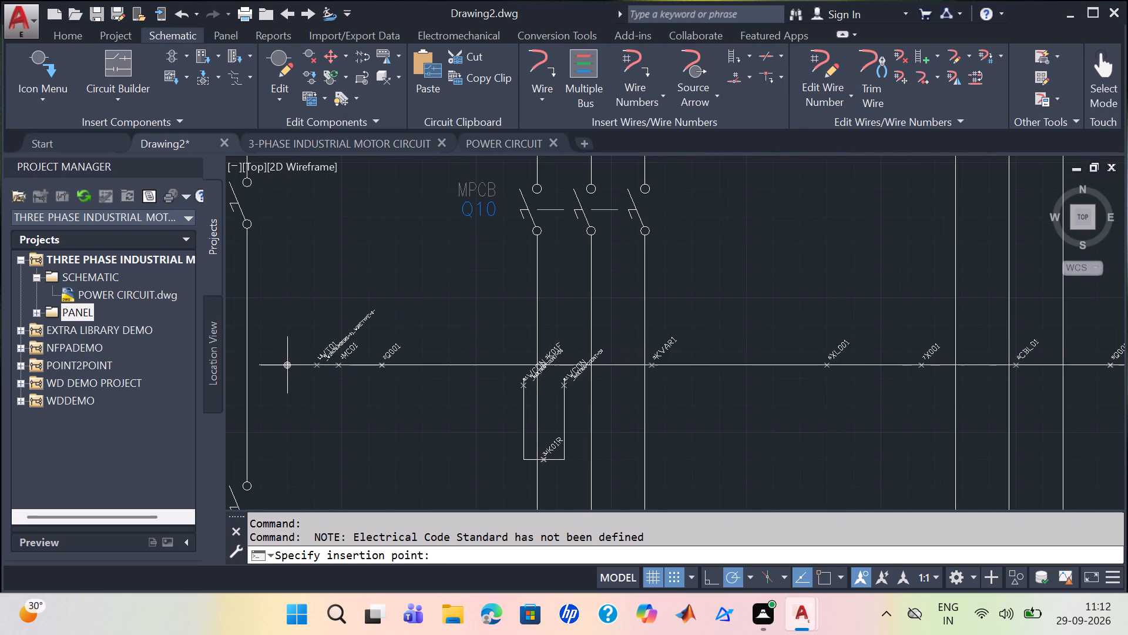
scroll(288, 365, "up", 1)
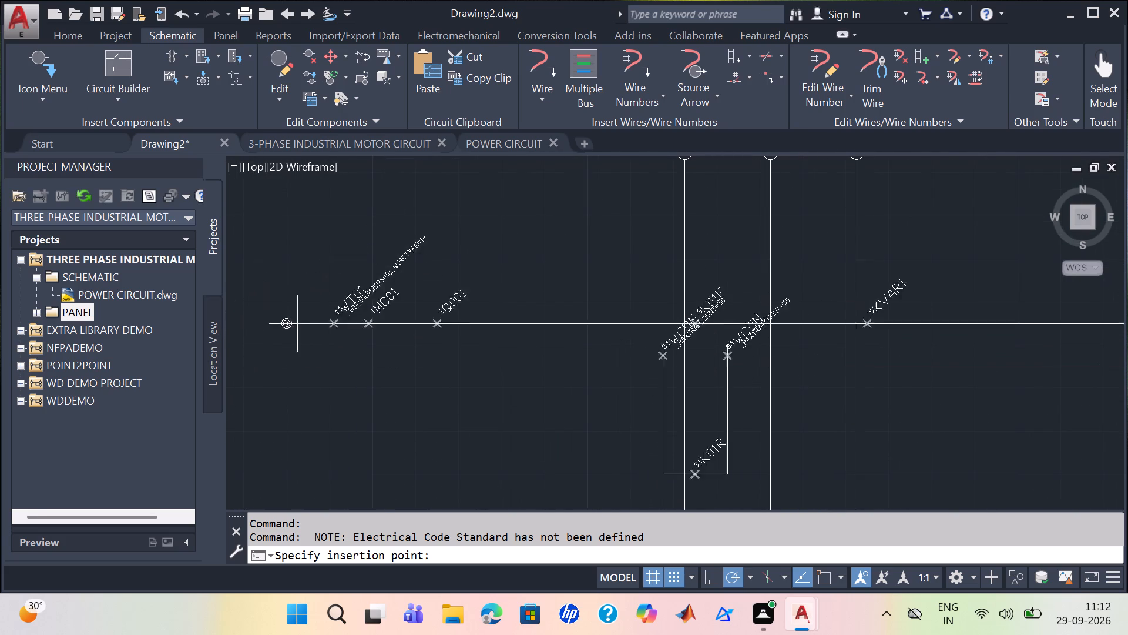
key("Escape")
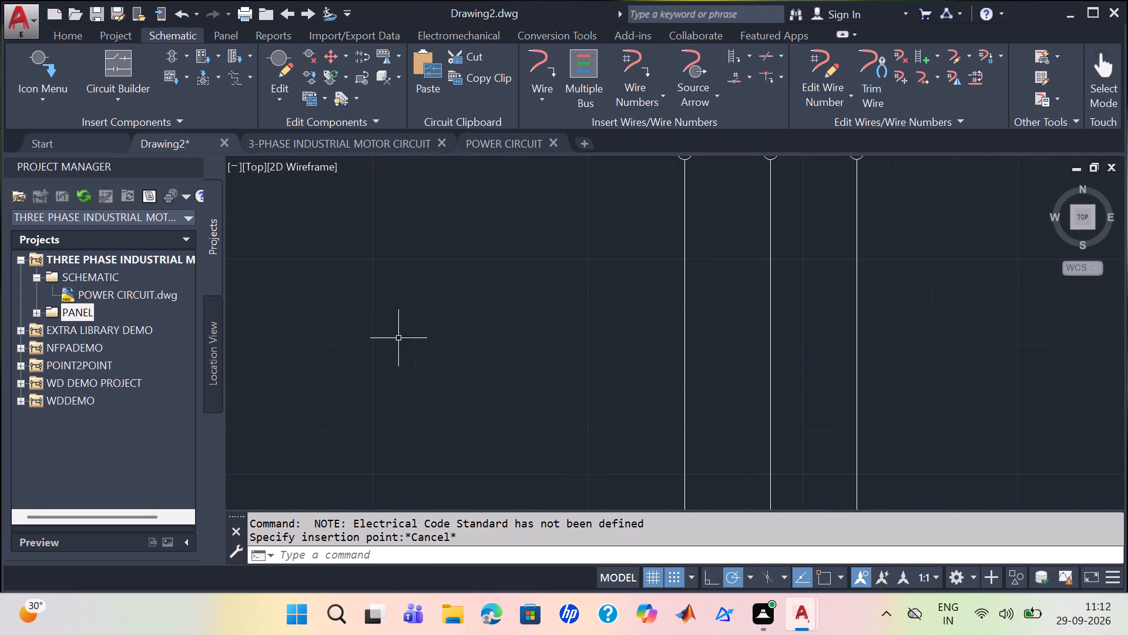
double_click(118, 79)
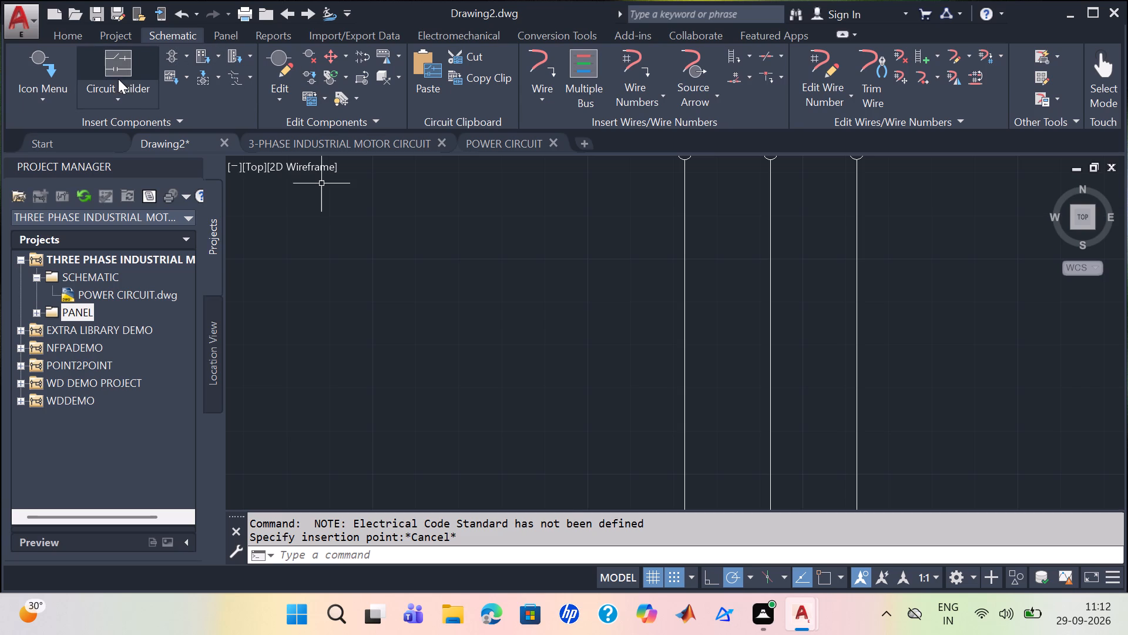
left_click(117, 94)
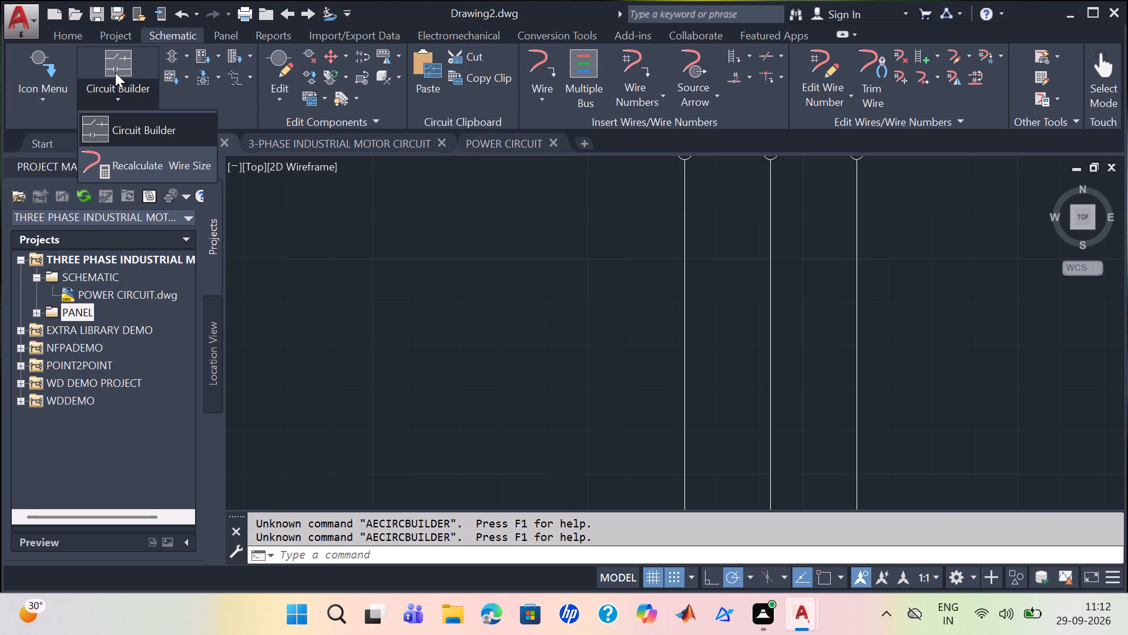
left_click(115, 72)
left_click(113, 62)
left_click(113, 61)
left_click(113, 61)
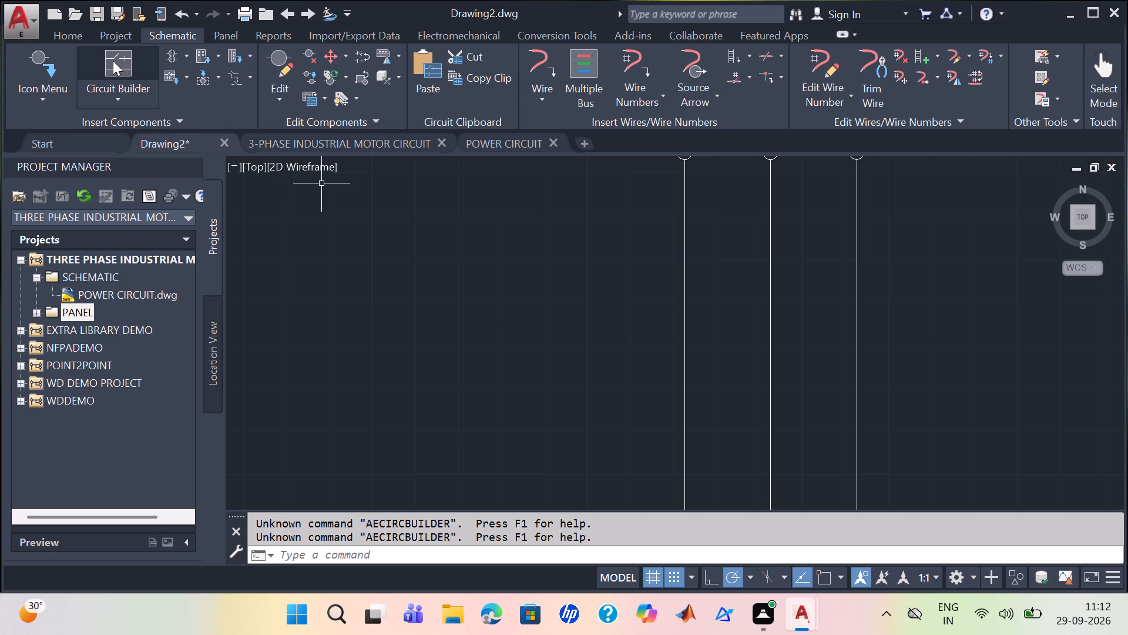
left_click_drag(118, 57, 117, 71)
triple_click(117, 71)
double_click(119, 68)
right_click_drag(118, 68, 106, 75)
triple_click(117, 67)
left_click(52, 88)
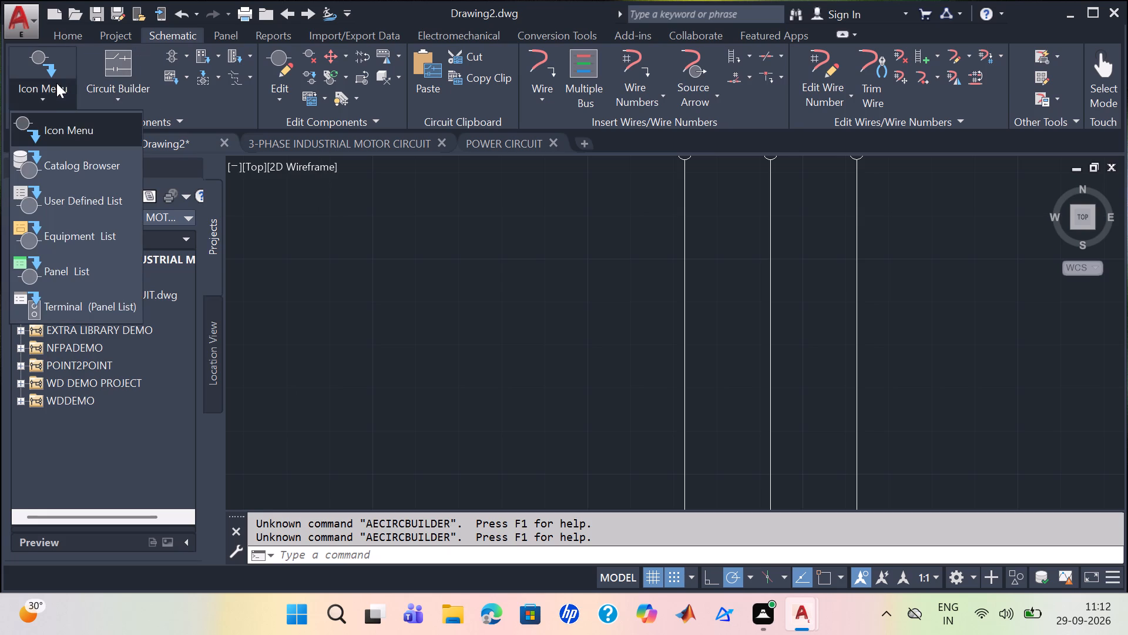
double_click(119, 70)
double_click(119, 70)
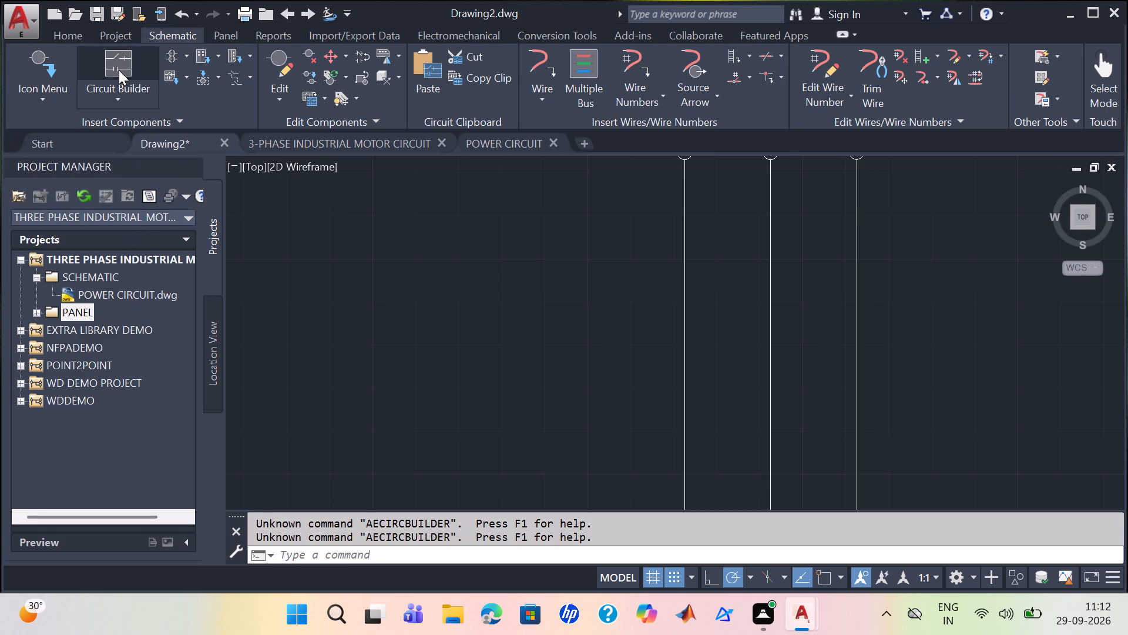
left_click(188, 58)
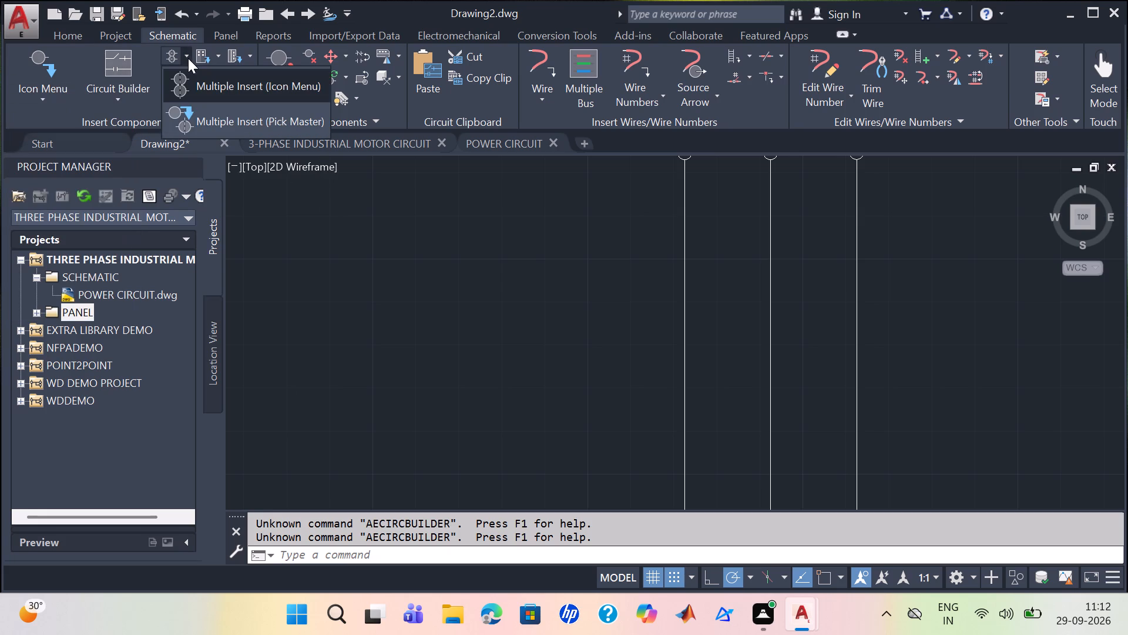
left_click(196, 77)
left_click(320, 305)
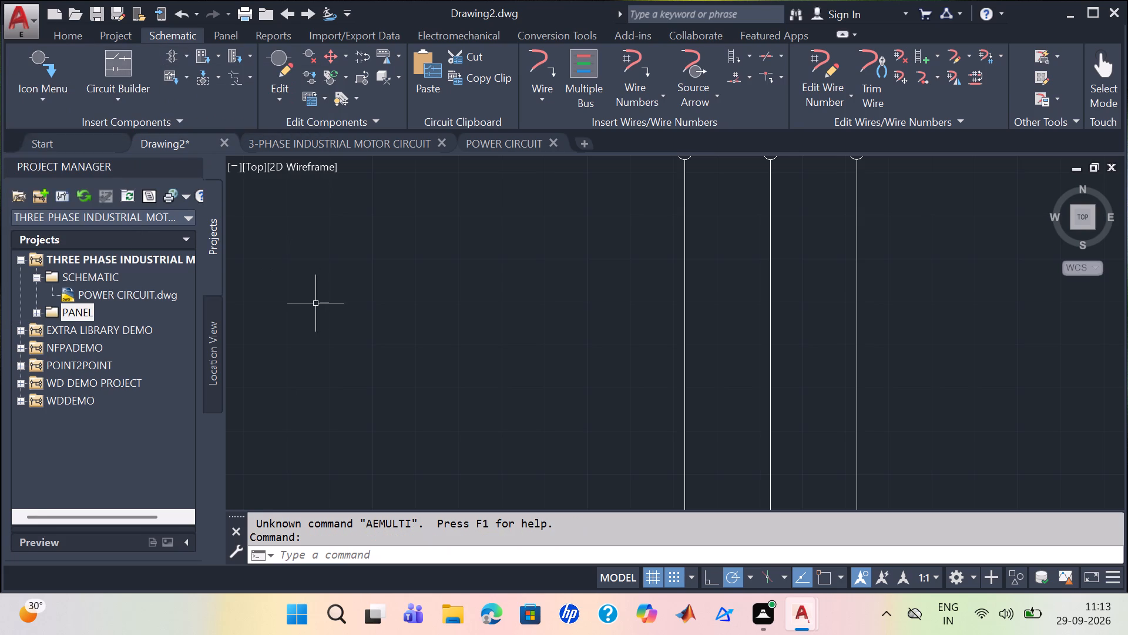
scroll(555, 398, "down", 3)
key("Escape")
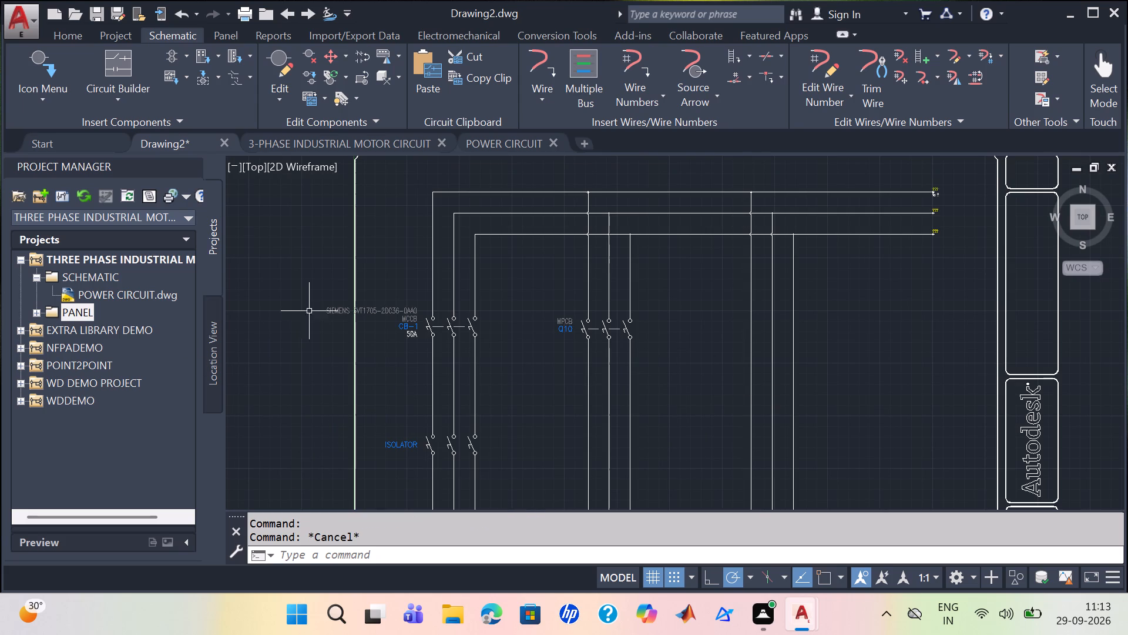
Turn on command log file recording with LOGFILEON.
type("LO")
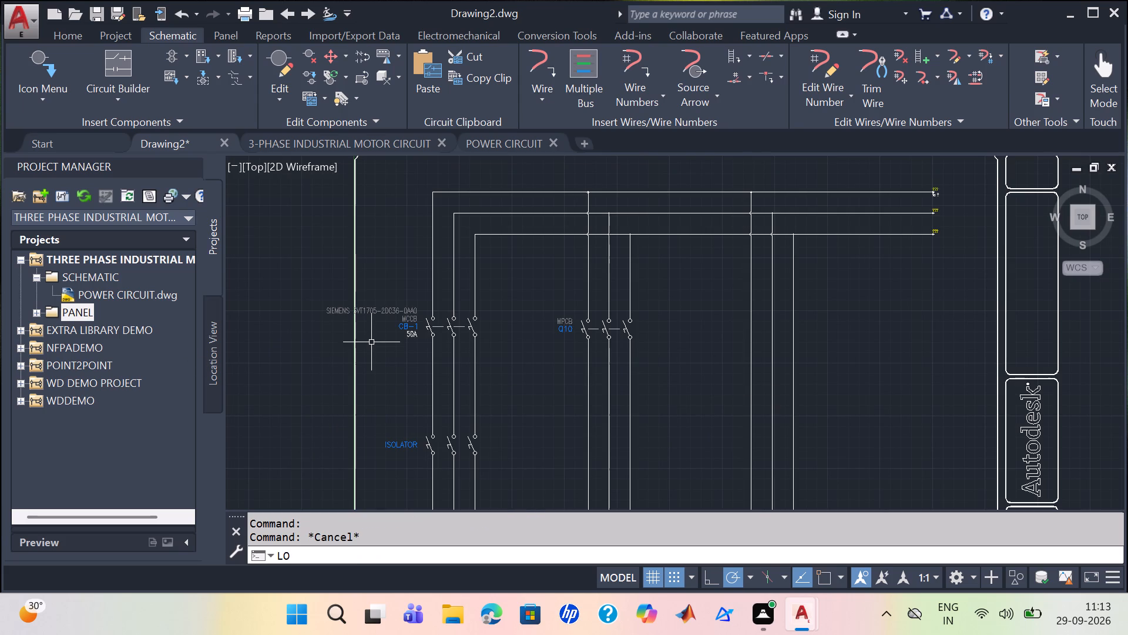
key("g")
left_click(348, 370)
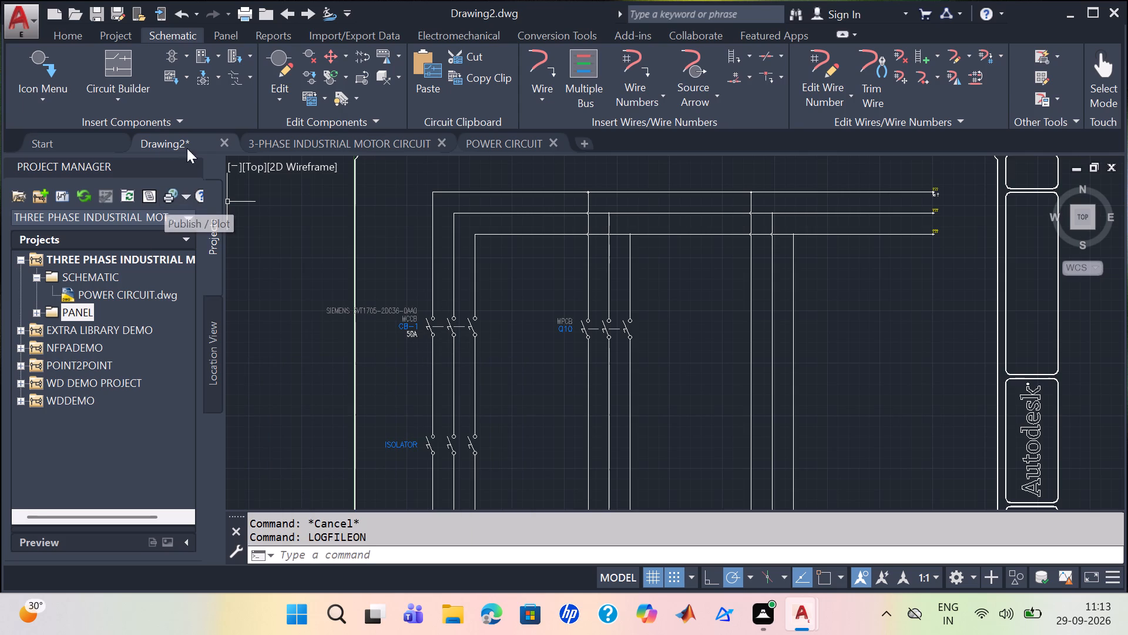
Examine the annotation presets of the horizontal 1ph Motor Circuit in the Circuit Builder.
left_click(125, 84)
left_click(155, 138)
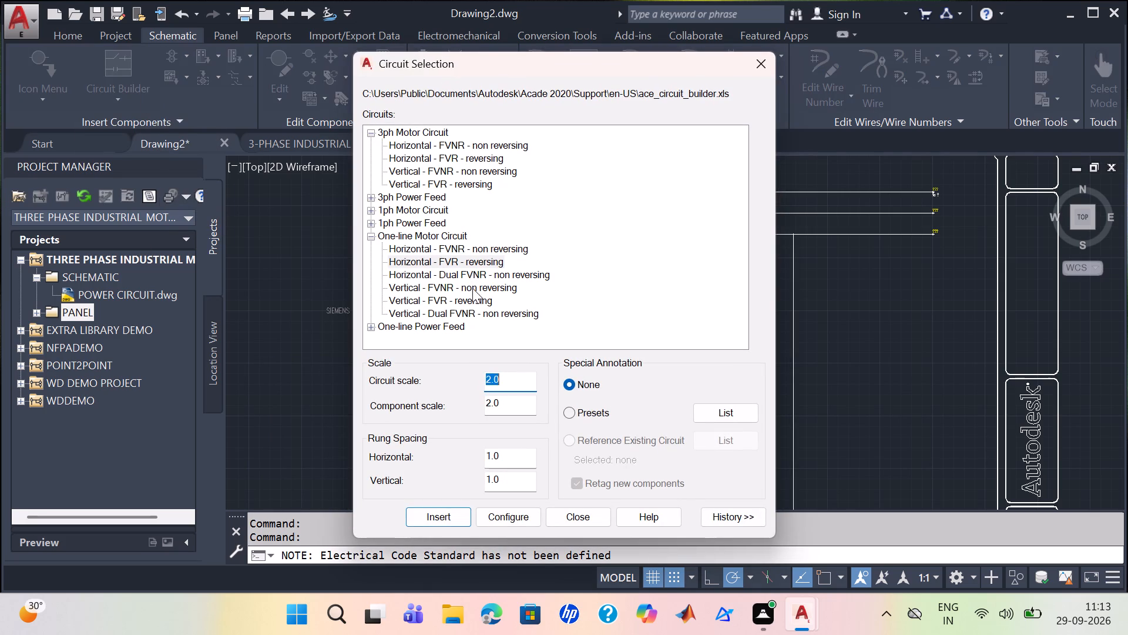
left_click(439, 320)
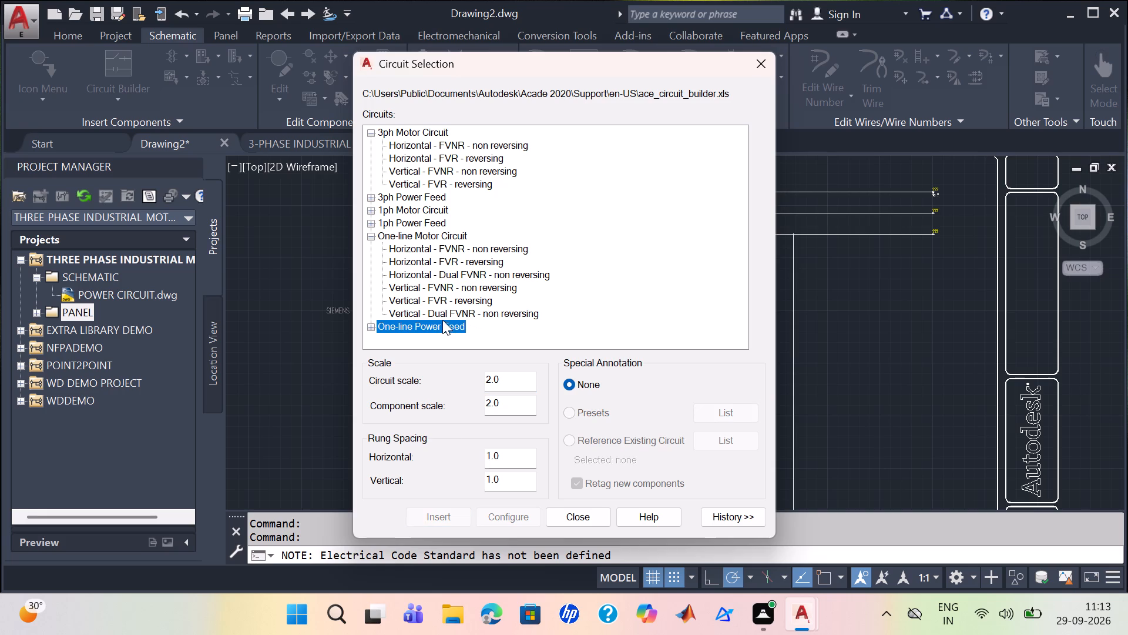
left_click(415, 211)
double_click(404, 210)
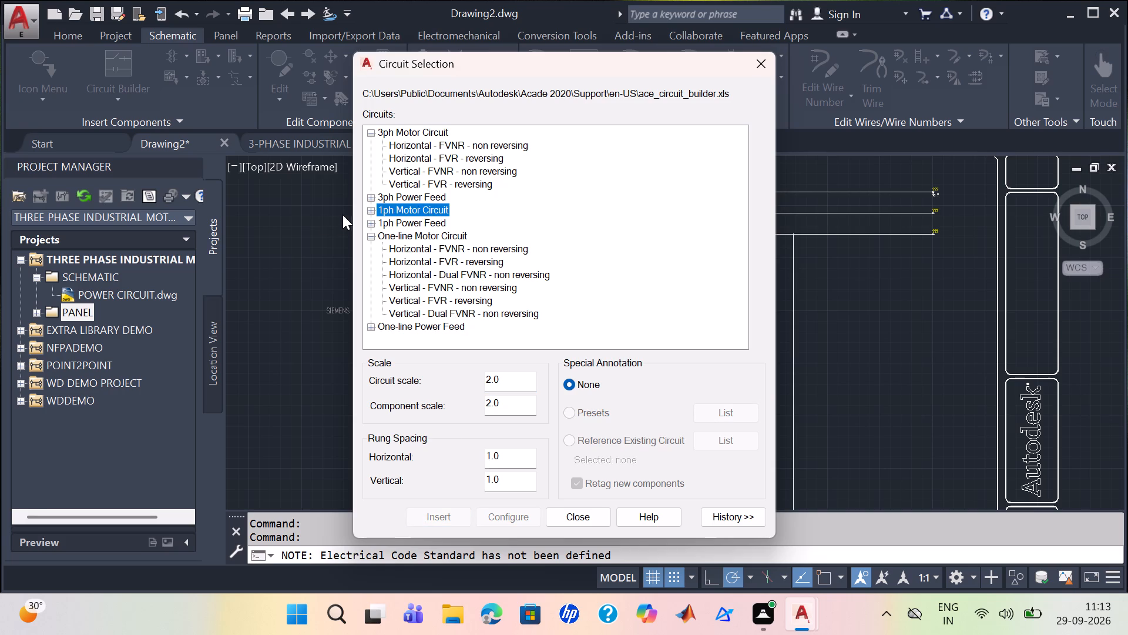
left_click(371, 210)
left_click(414, 221)
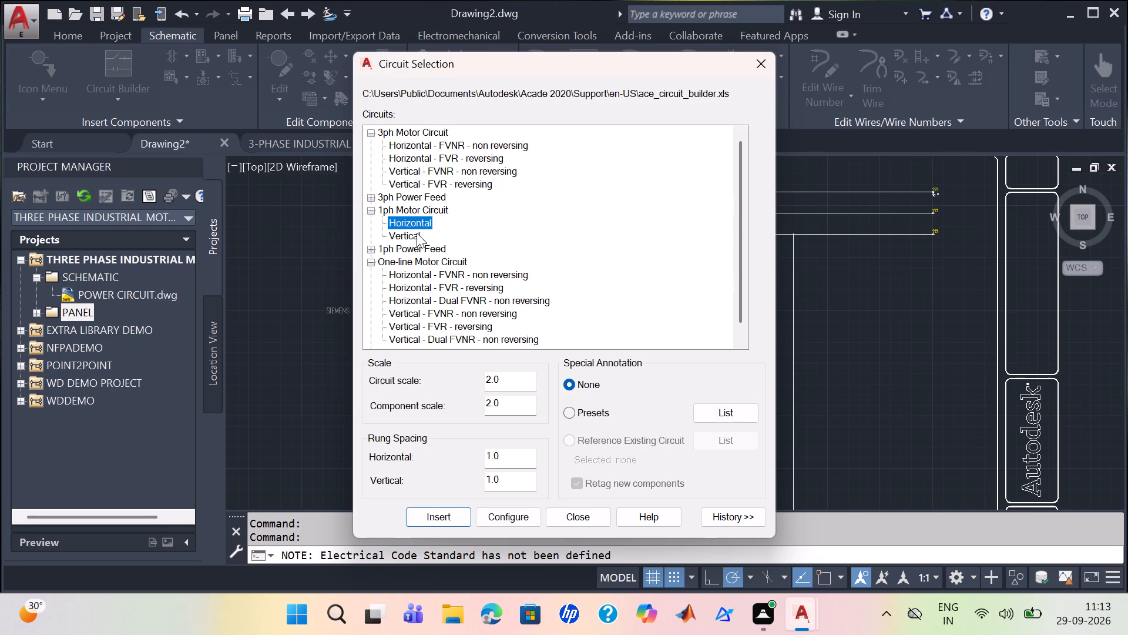
left_click(733, 405)
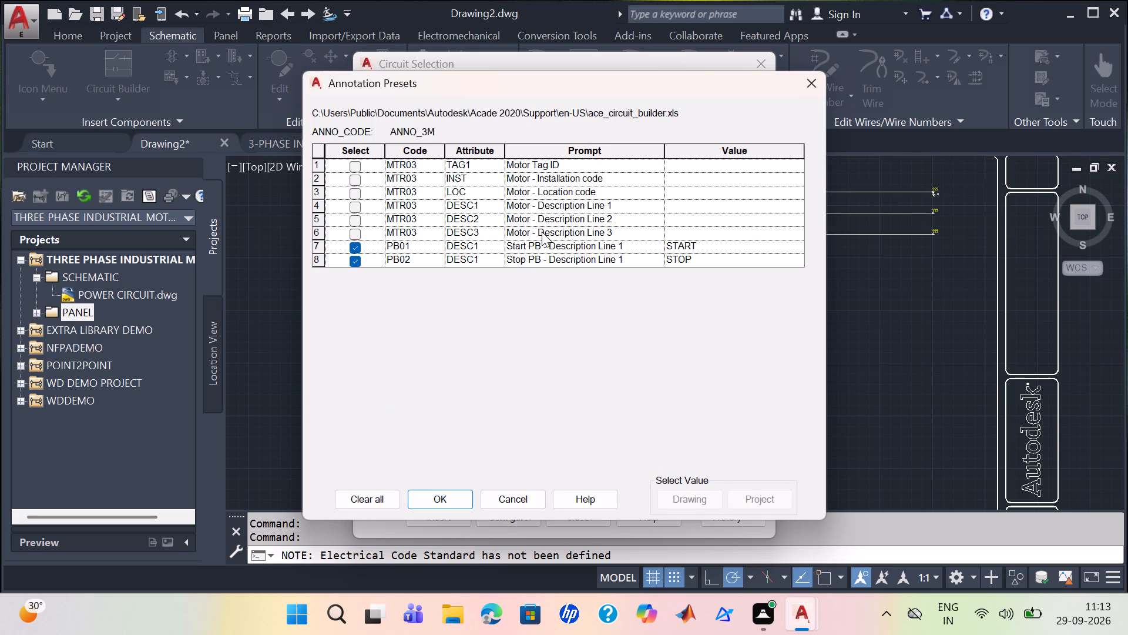
left_click(807, 81)
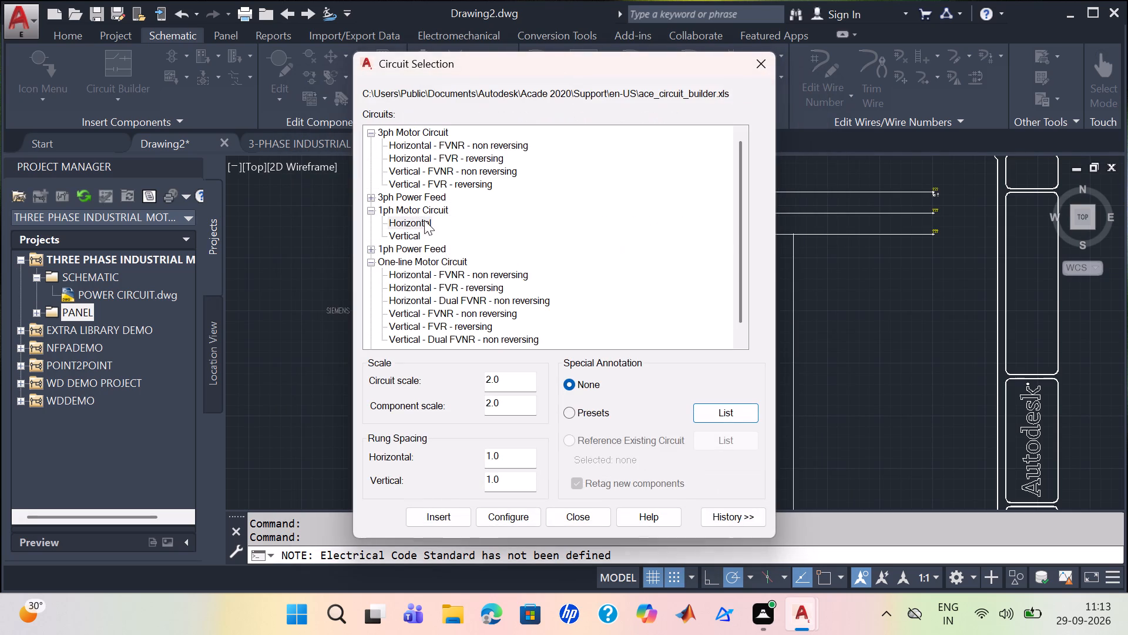
Insert the vertical 1ph Motor Circuit with the START and STOP pushbutton description presets in the empty area right of the title block.
left_click(415, 229)
left_click_drag(720, 418, 728, 410)
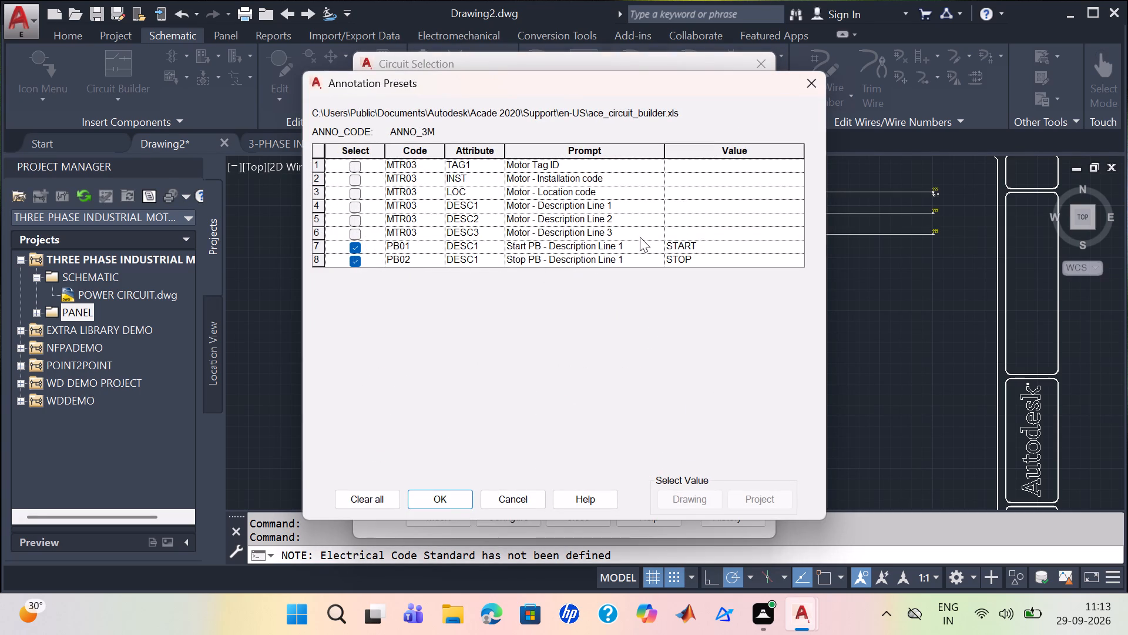
left_click(462, 498)
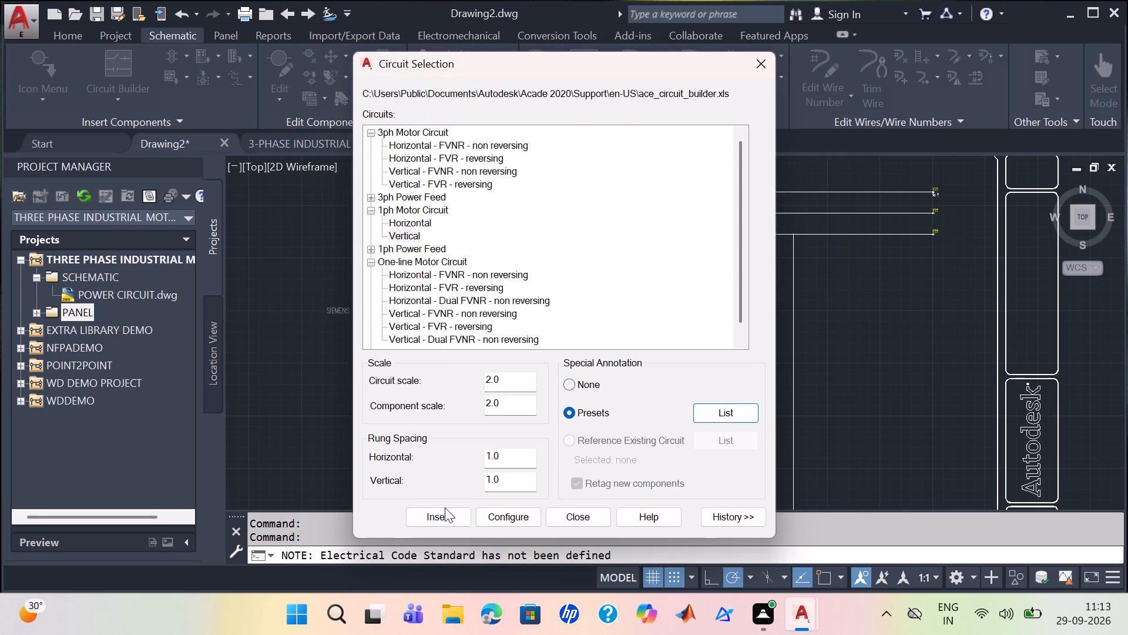
left_click(451, 512)
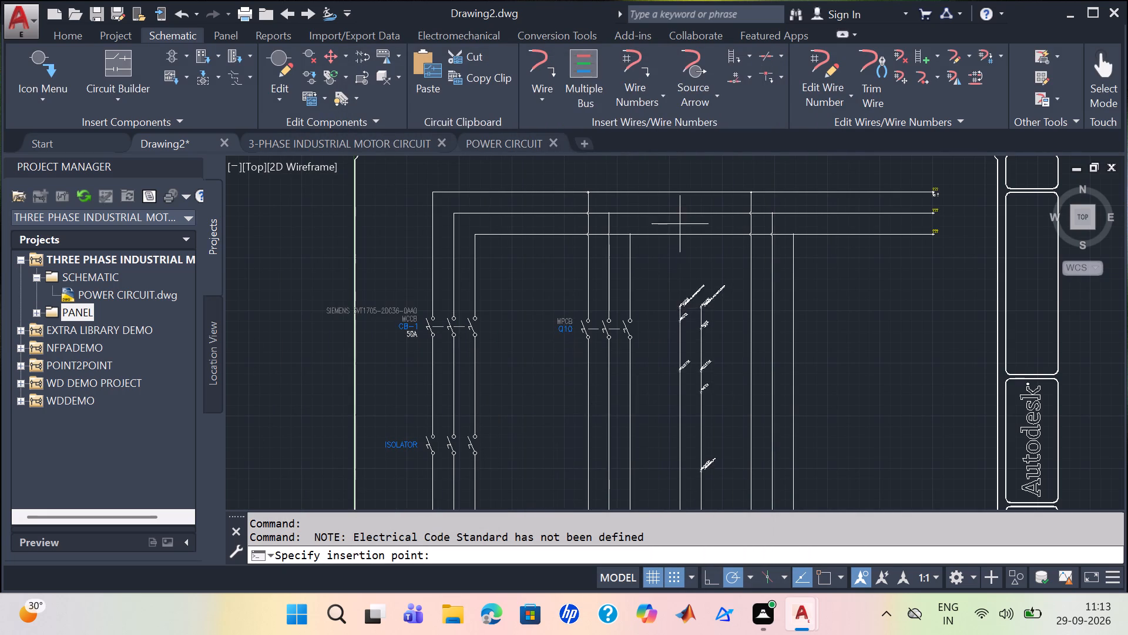
scroll(697, 183, "down", 2)
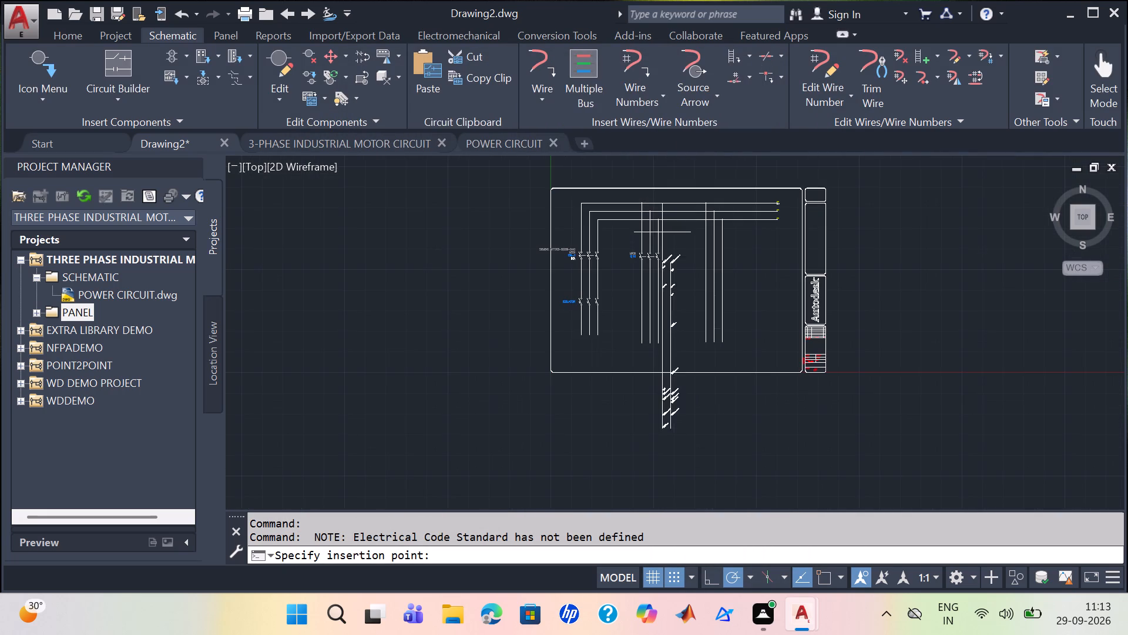
left_click(884, 202)
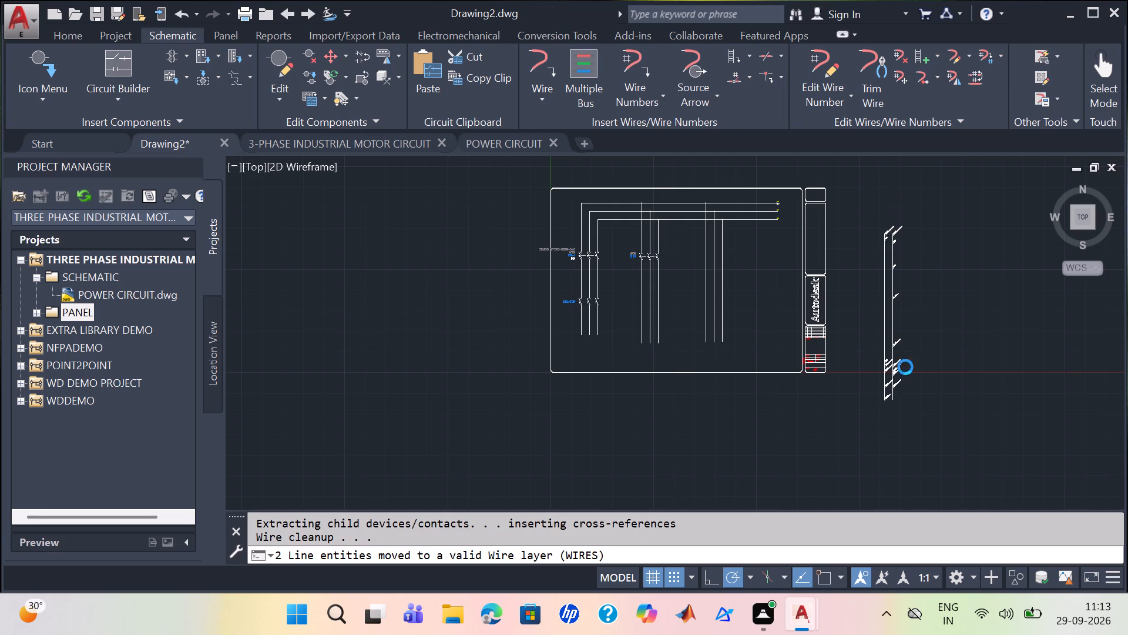
scroll(899, 368, "up", 2)
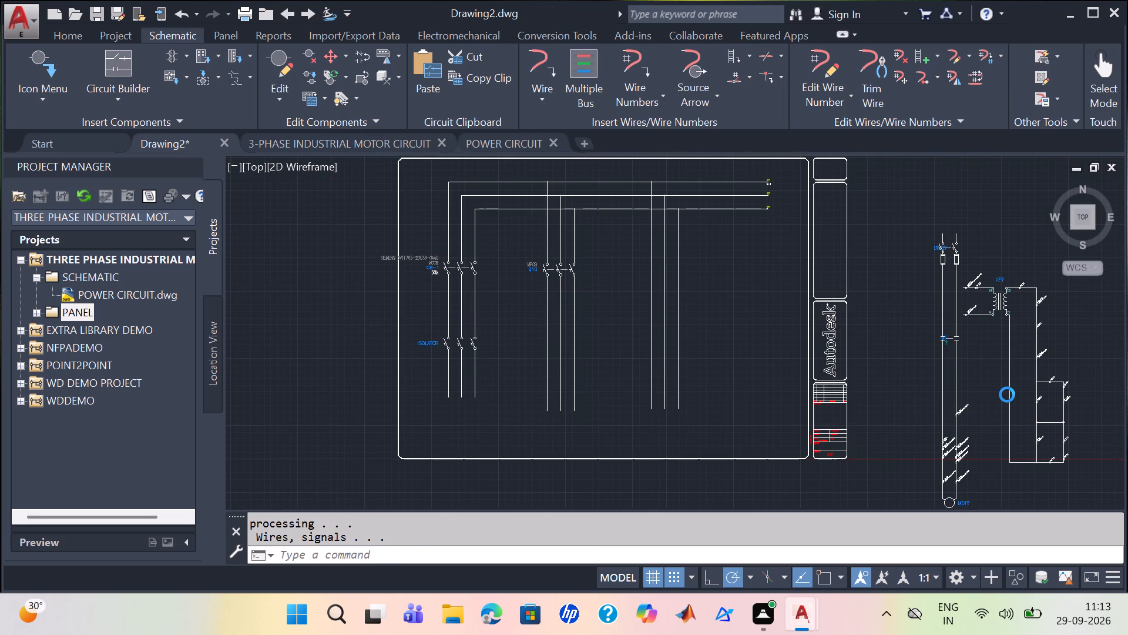
Examine the inserted 1ph Motor Circuit, from its control transformer branch down to the motor symbol.
middle_click_drag(1006, 392, 844, 345)
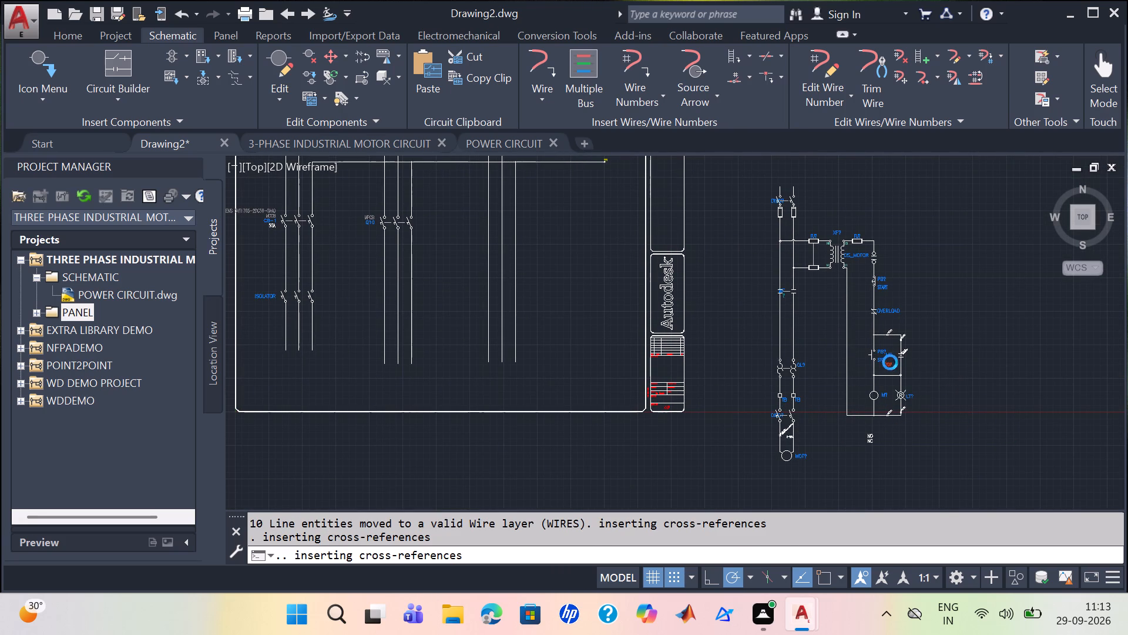
scroll(910, 334, "up", 2)
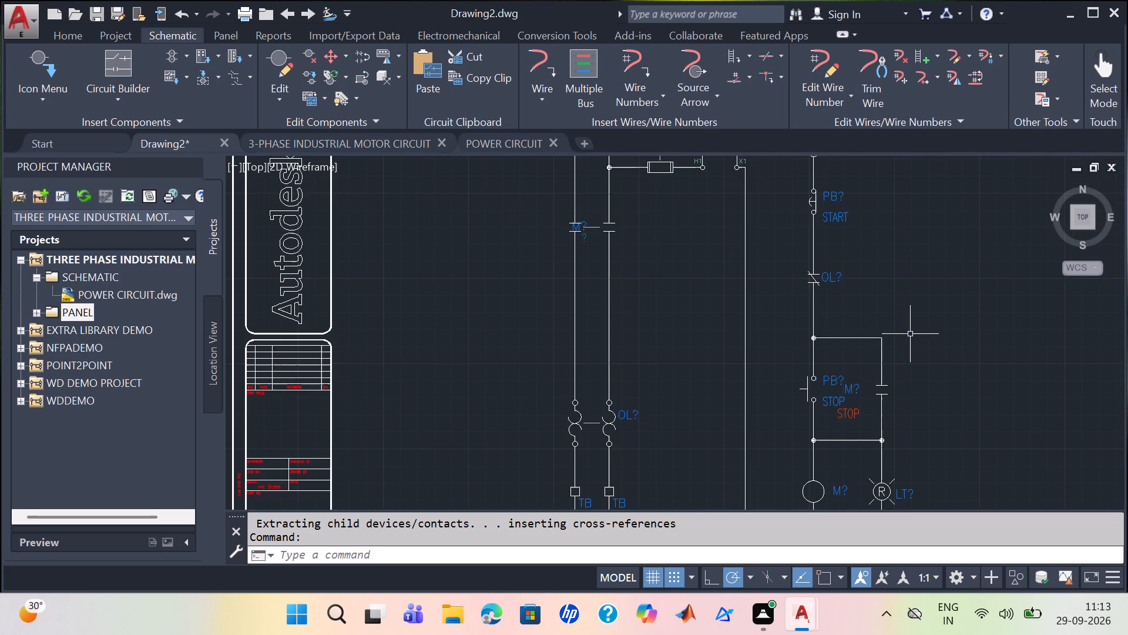
scroll(910, 334, "down", 1)
scroll(787, 249, "up", 1)
middle_click_drag(787, 249, 787, 422)
middle_click_drag(765, 437, 785, 293)
scroll(766, 349, "up", 1)
scroll(780, 378, "down", 1)
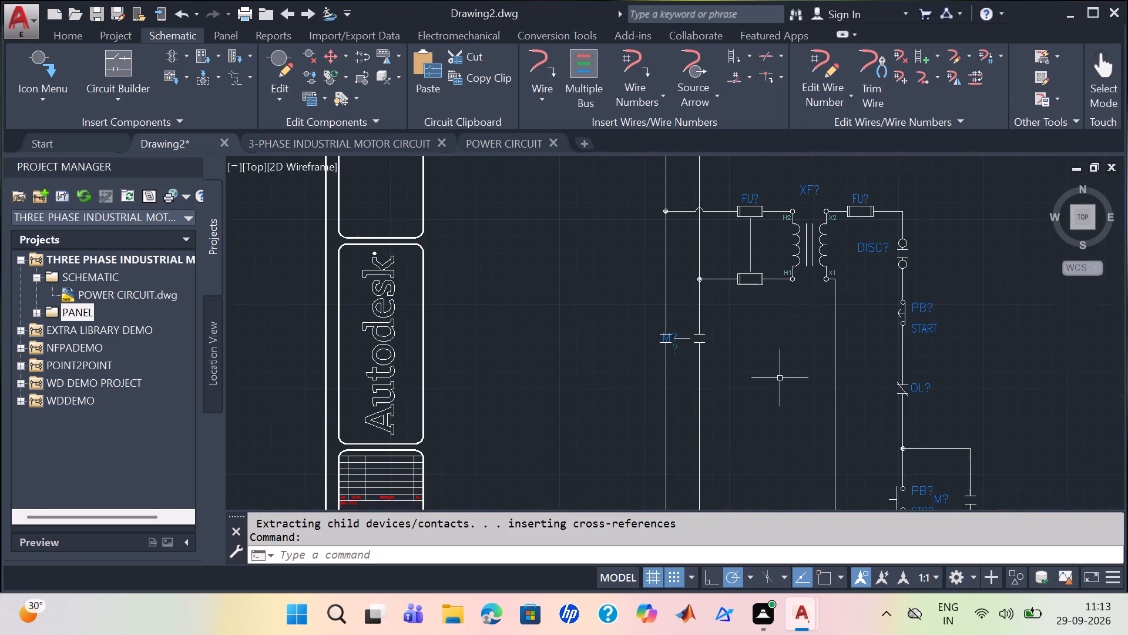
middle_click_drag(769, 417, 734, 298)
middle_click_drag(757, 422, 756, 334)
middle_click_drag(757, 453, 834, 327)
scroll(757, 453, "up", 1)
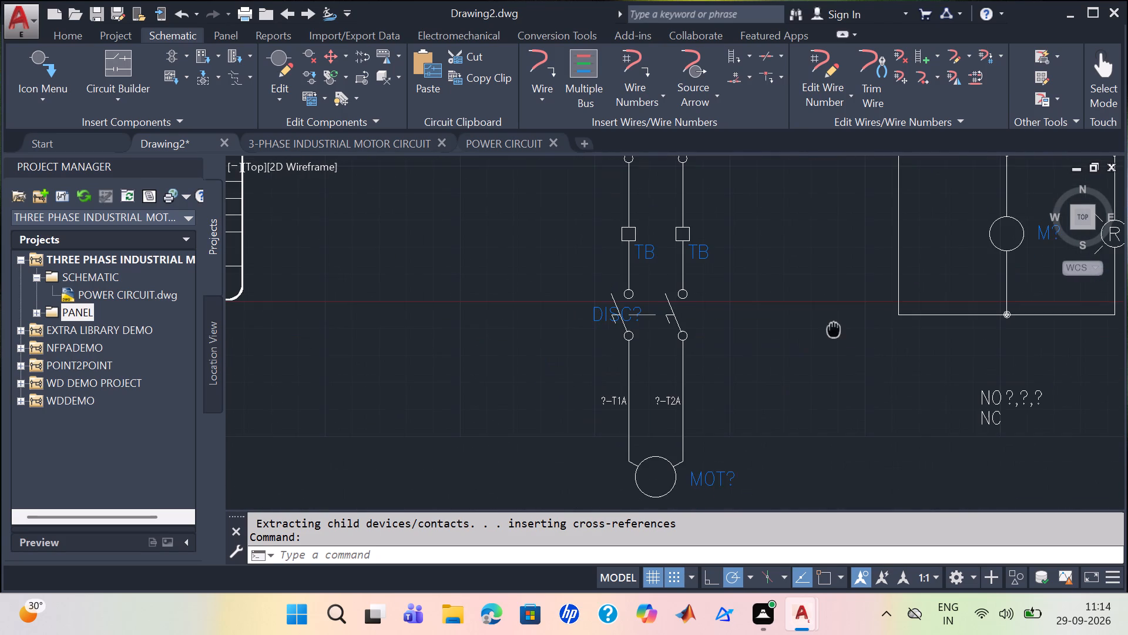
middle_click_drag(834, 327, 847, 312)
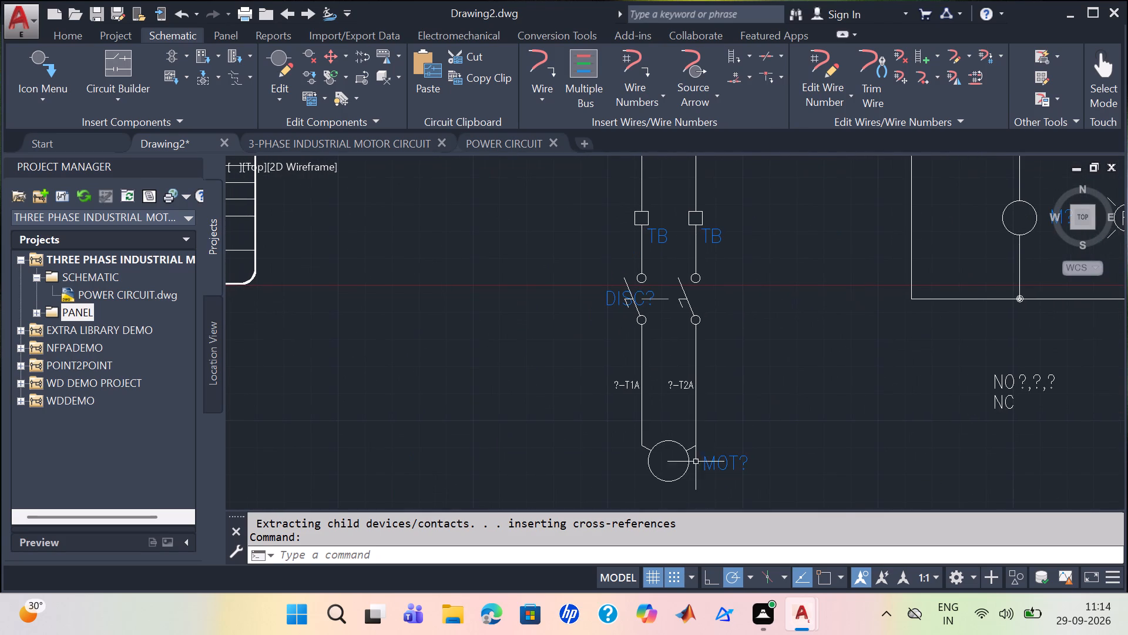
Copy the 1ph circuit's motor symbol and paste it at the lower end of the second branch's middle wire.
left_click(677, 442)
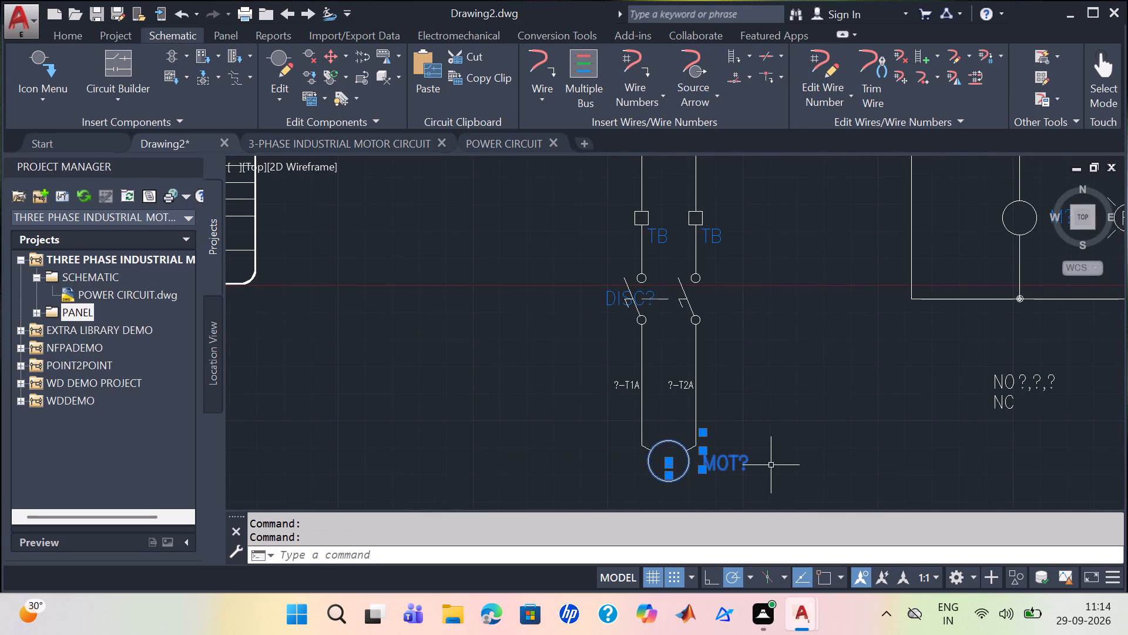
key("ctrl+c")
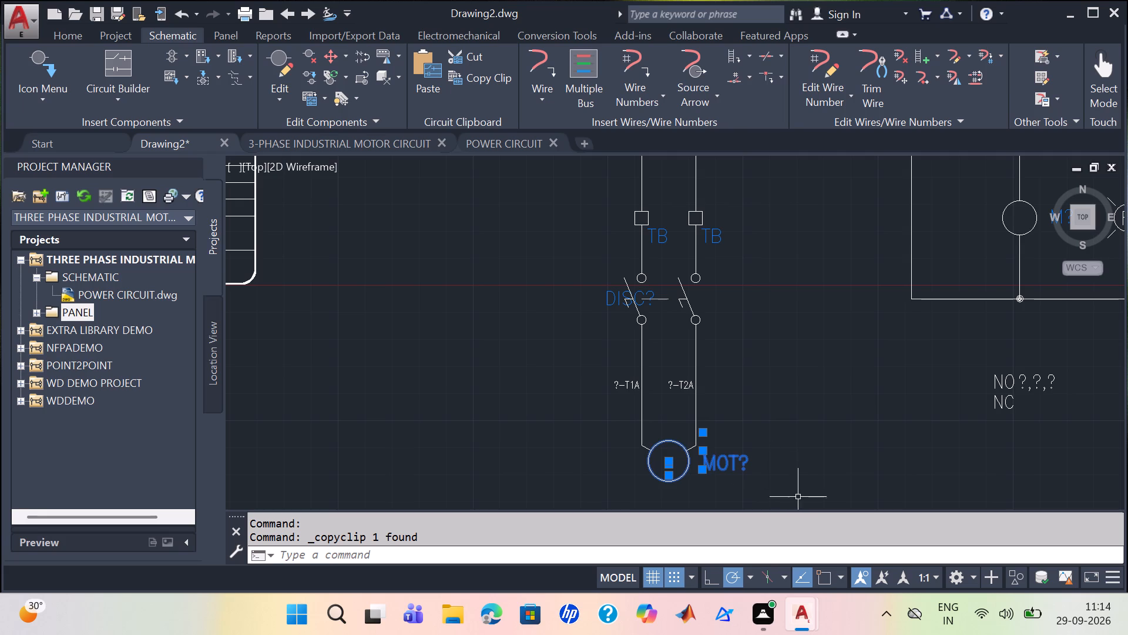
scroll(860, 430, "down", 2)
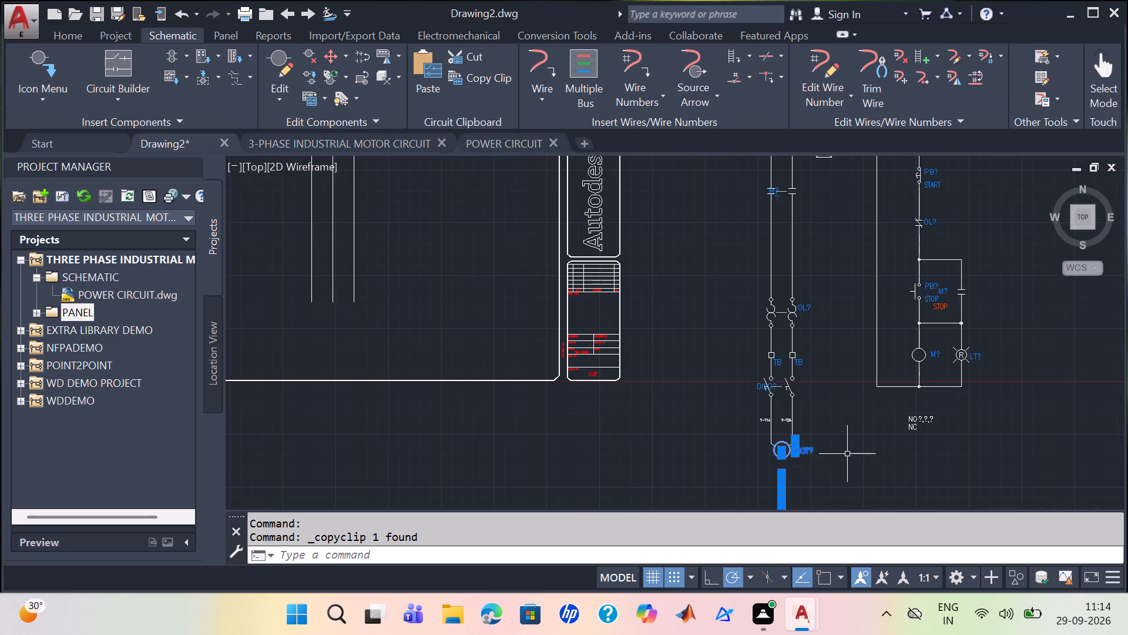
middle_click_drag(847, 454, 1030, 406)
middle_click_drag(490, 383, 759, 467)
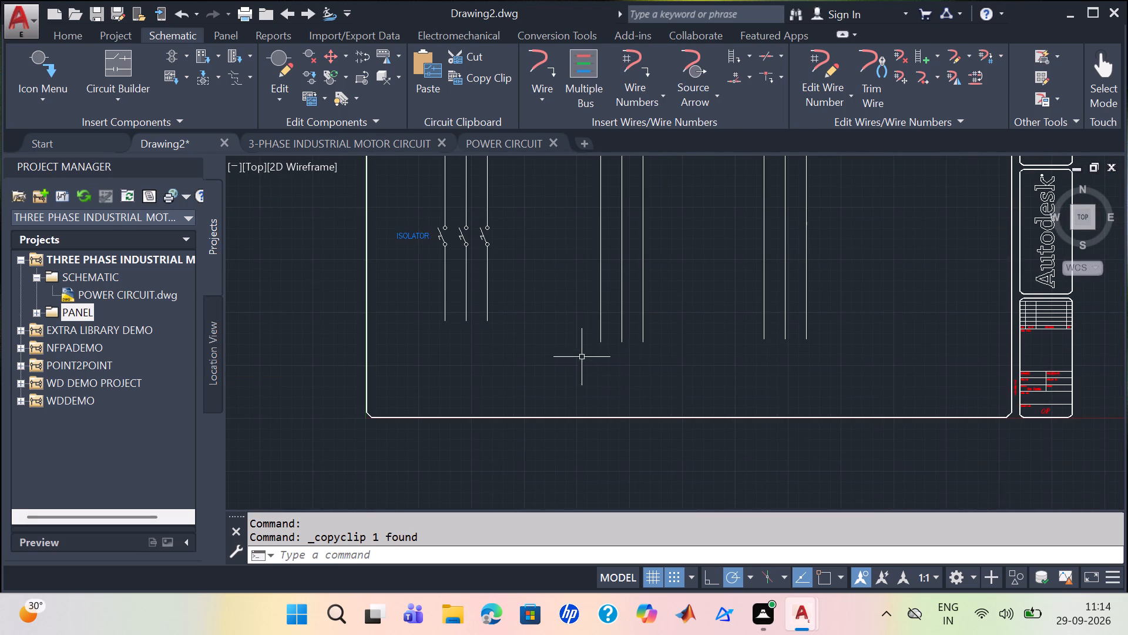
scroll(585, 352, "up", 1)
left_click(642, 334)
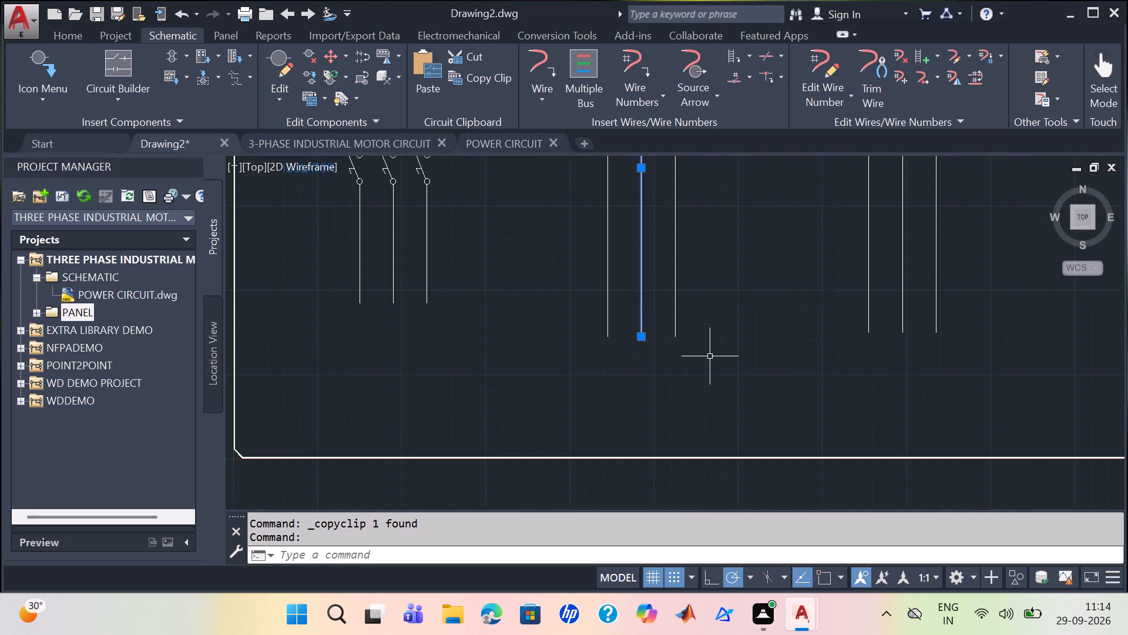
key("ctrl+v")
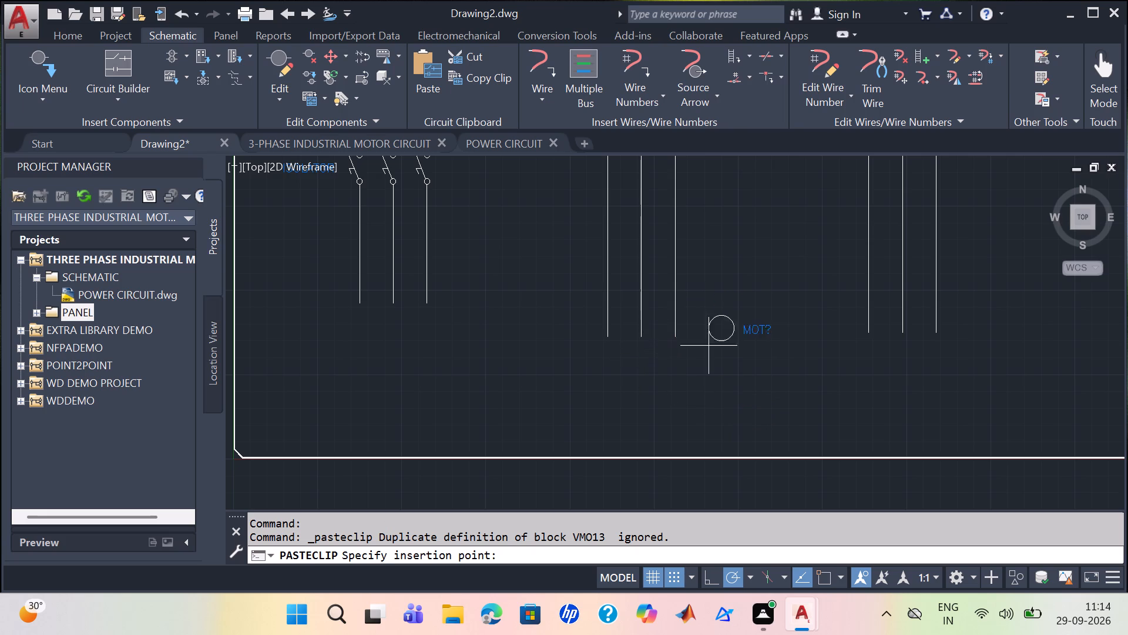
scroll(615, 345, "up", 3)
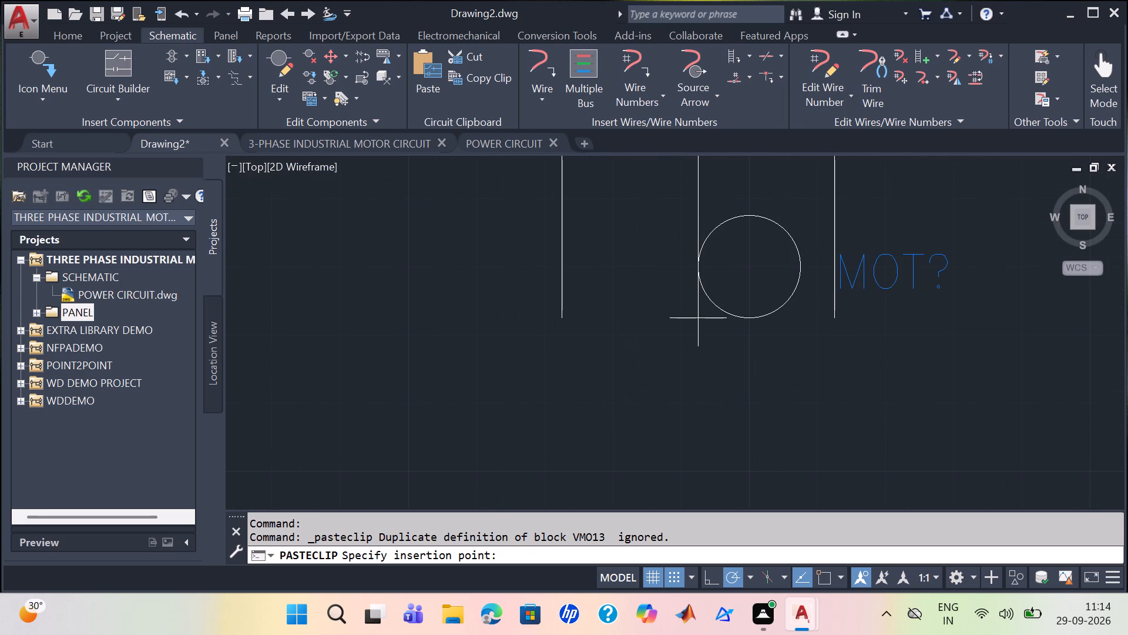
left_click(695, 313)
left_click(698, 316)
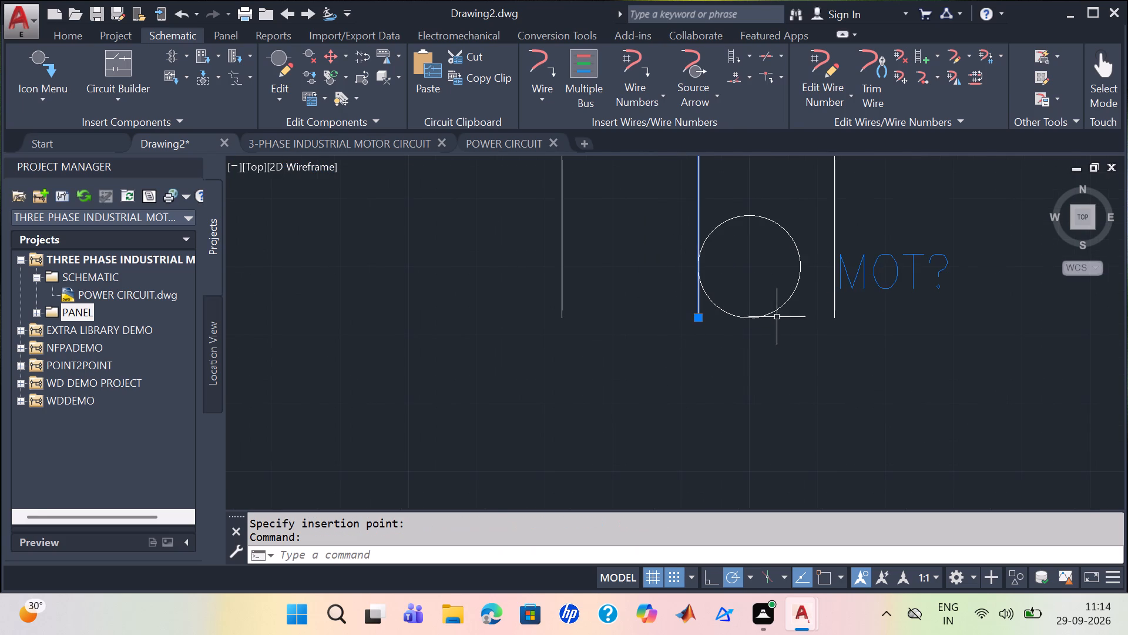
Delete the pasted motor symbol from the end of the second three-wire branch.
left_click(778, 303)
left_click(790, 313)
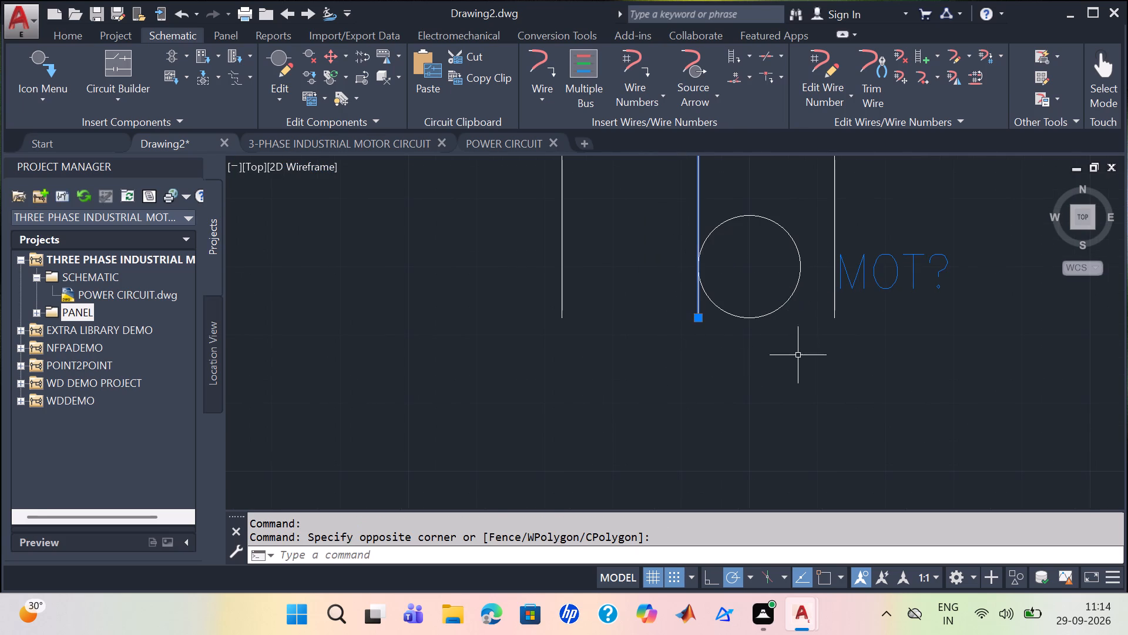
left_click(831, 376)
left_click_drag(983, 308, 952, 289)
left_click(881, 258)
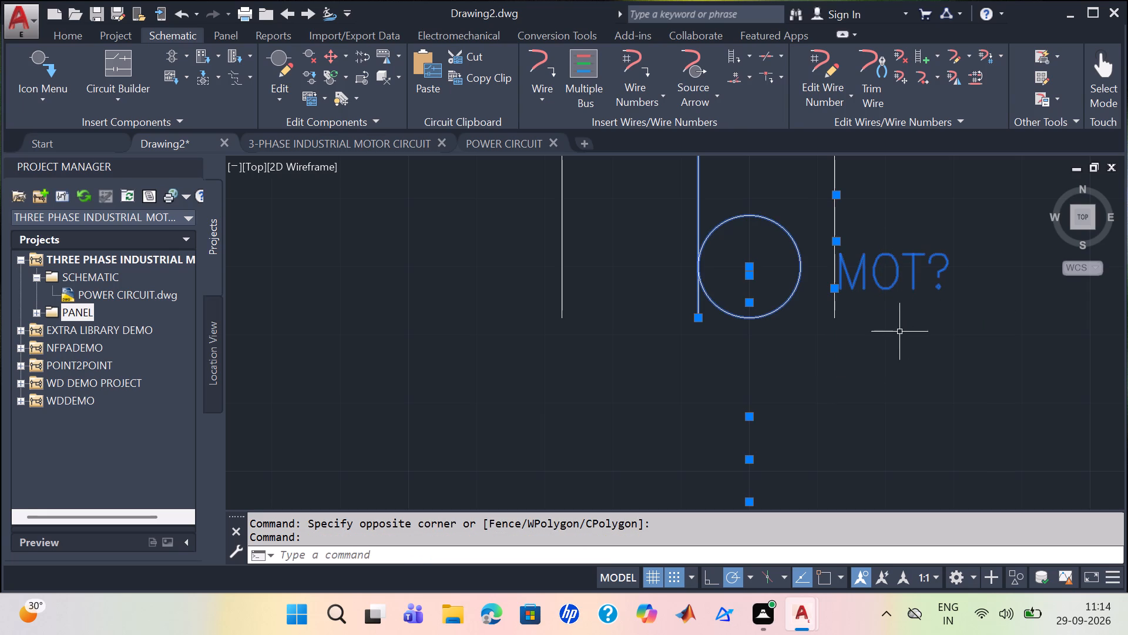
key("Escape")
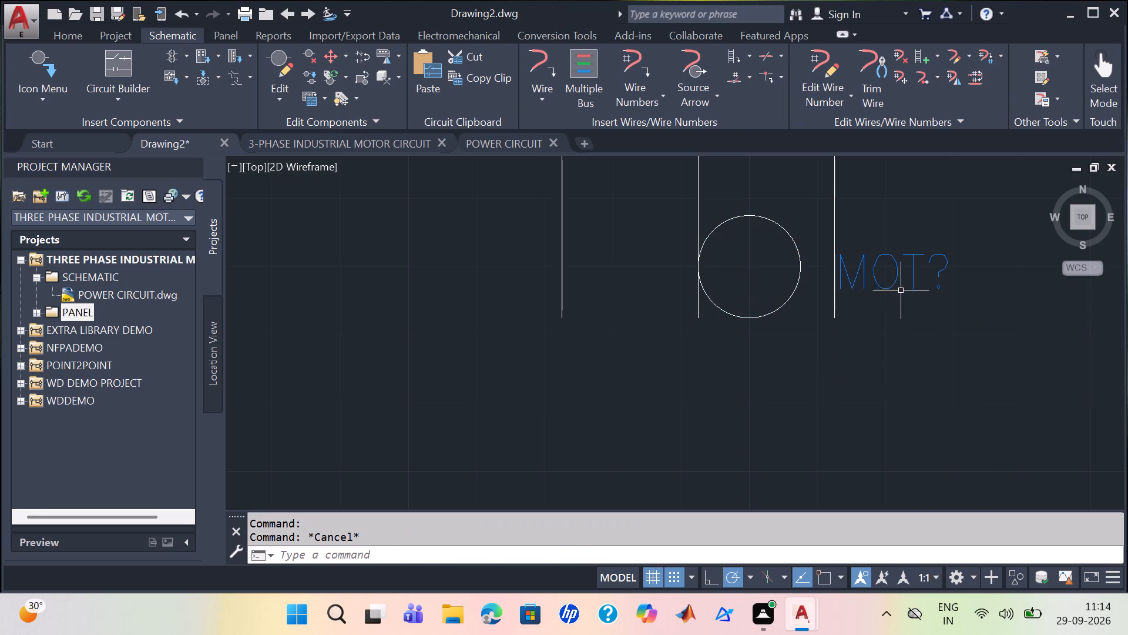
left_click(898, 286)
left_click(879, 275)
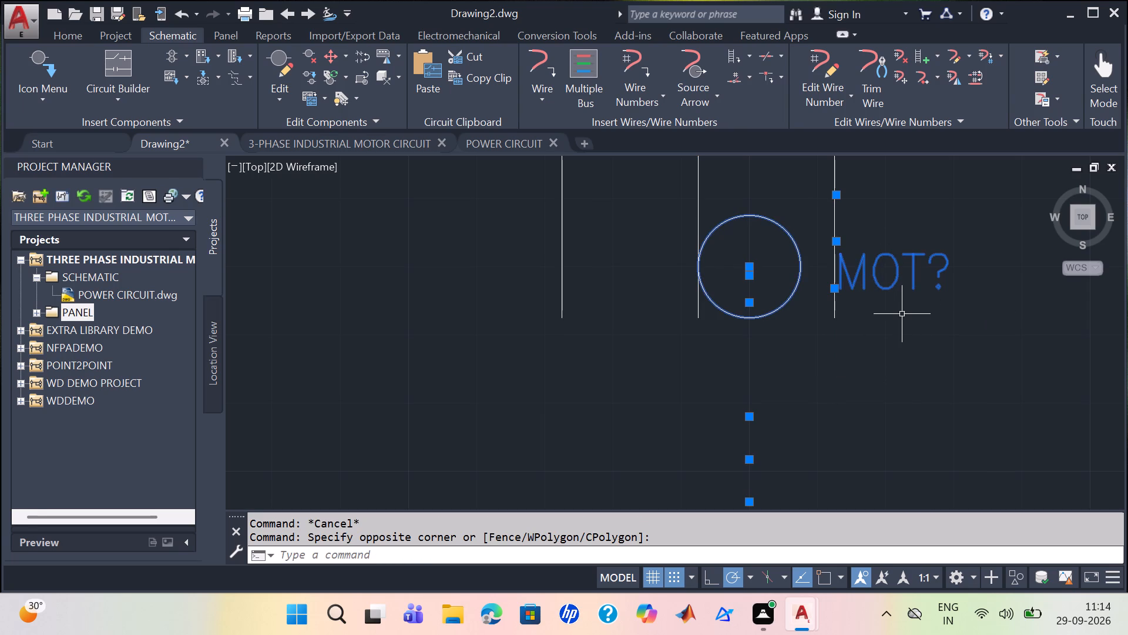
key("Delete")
Examine the 1ph Motor Circuit beside the title block again, covering its disconnect, fuses, transformer, pushbuttons, overloads and coil.
scroll(919, 327, "down", 5)
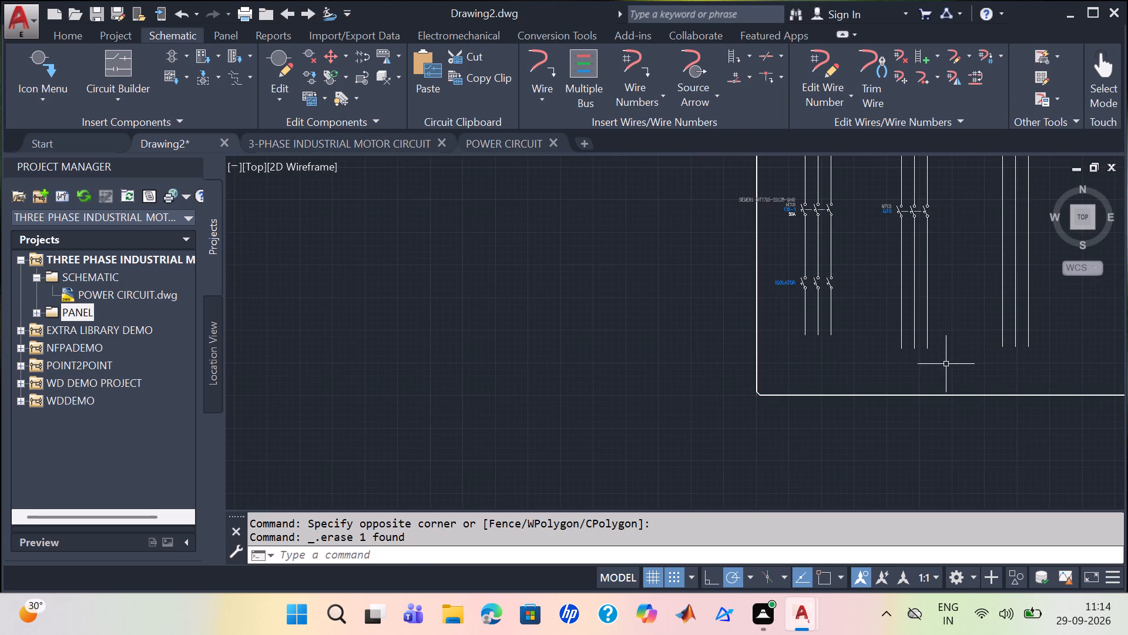
middle_click_drag(908, 389, 569, 388)
middle_click_drag(1020, 398, 1012, 398)
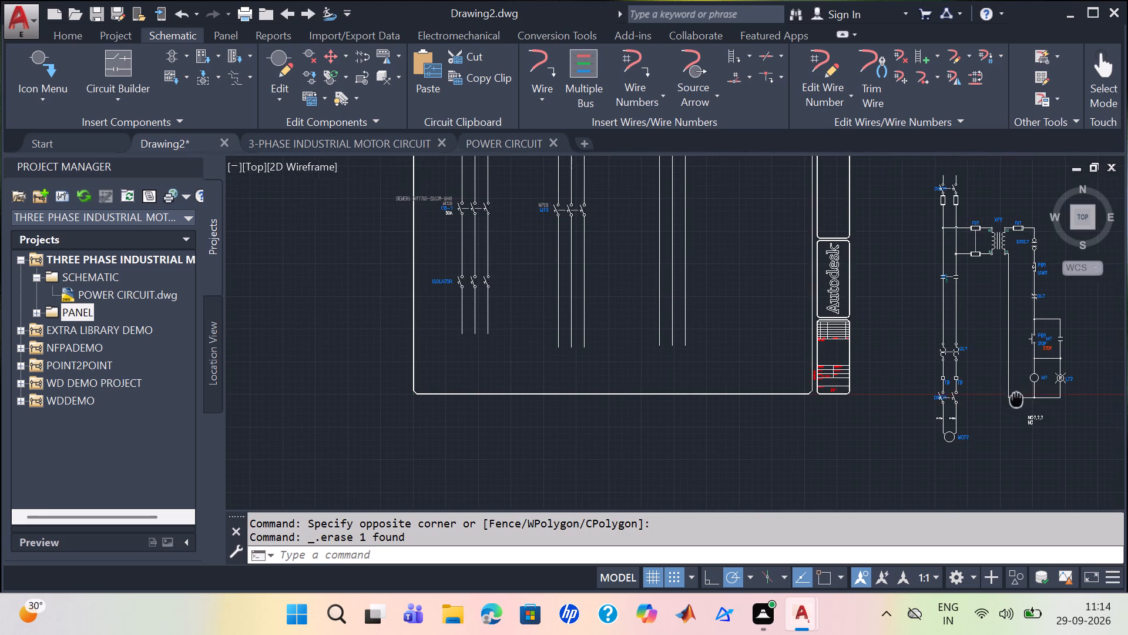
middle_click_drag(1012, 398, 885, 392)
scroll(960, 398, "up", 2)
scroll(909, 398, "up", 1)
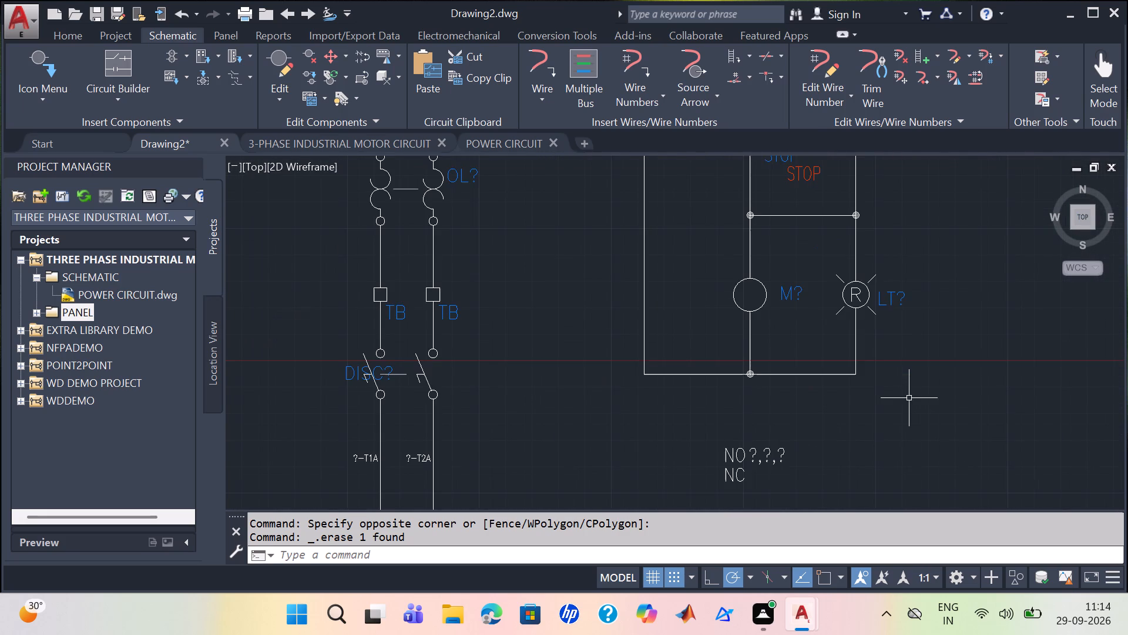
middle_click_drag(902, 385, 941, 539)
scroll(931, 412, "down", 1)
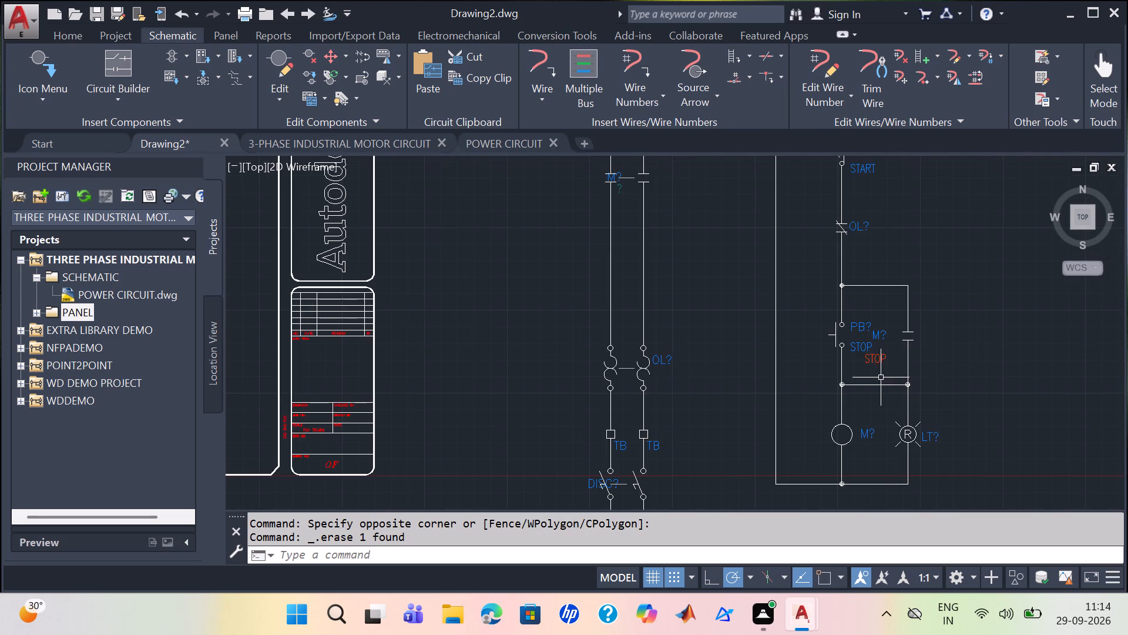
scroll(894, 370, "down", 1)
scroll(894, 370, "up", 1)
middle_click_drag(753, 370, 891, 489)
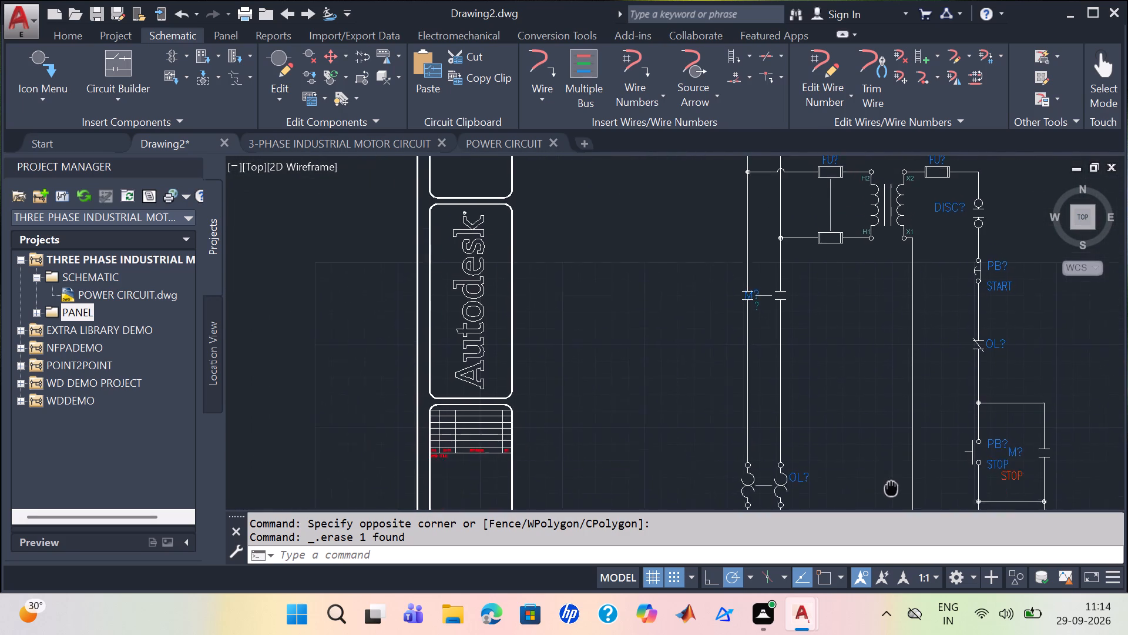
middle_click_drag(891, 489, 881, 532)
middle_click_drag(841, 275, 827, 410)
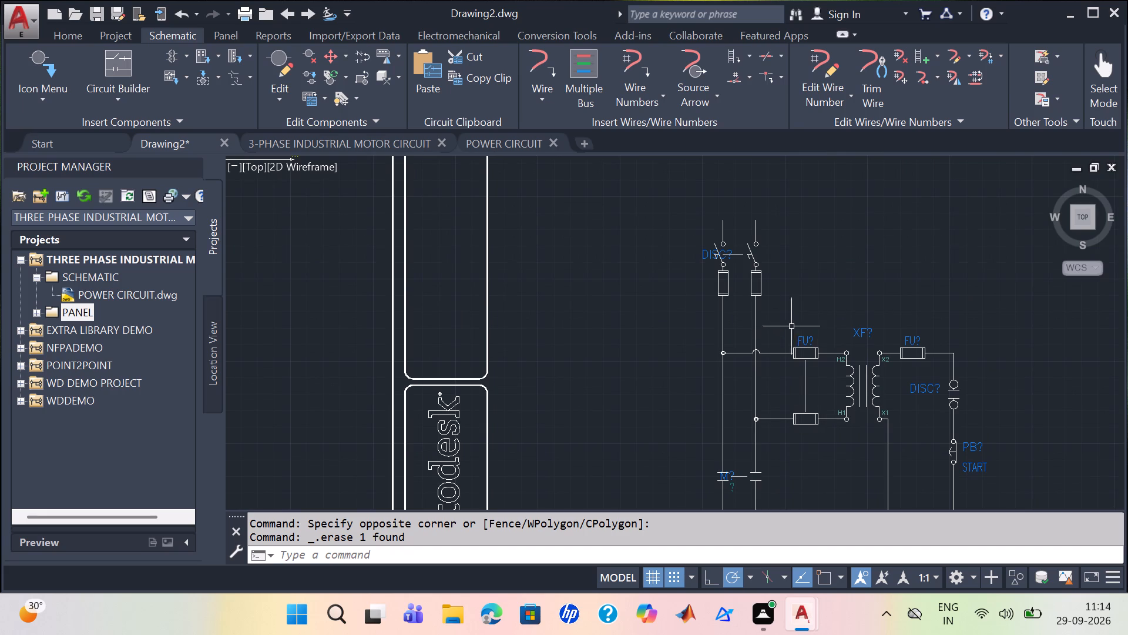
scroll(758, 295, "up", 1)
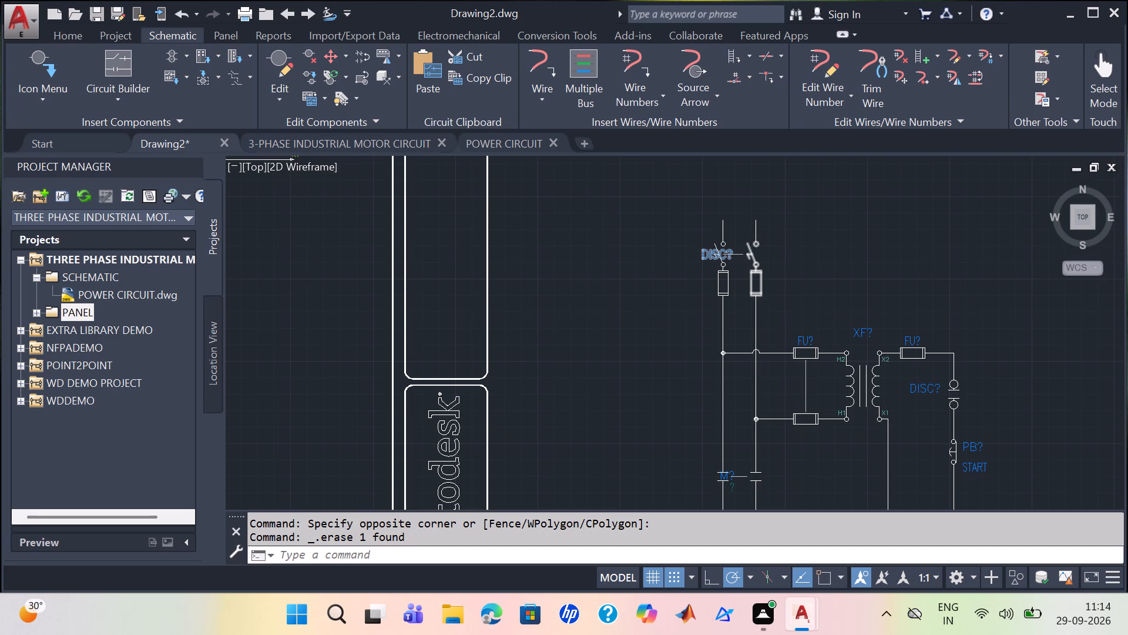
scroll(758, 295, "up", 1)
scroll(758, 295, "down", 1)
scroll(824, 346, "down", 1)
middle_click_drag(971, 459, 899, 340)
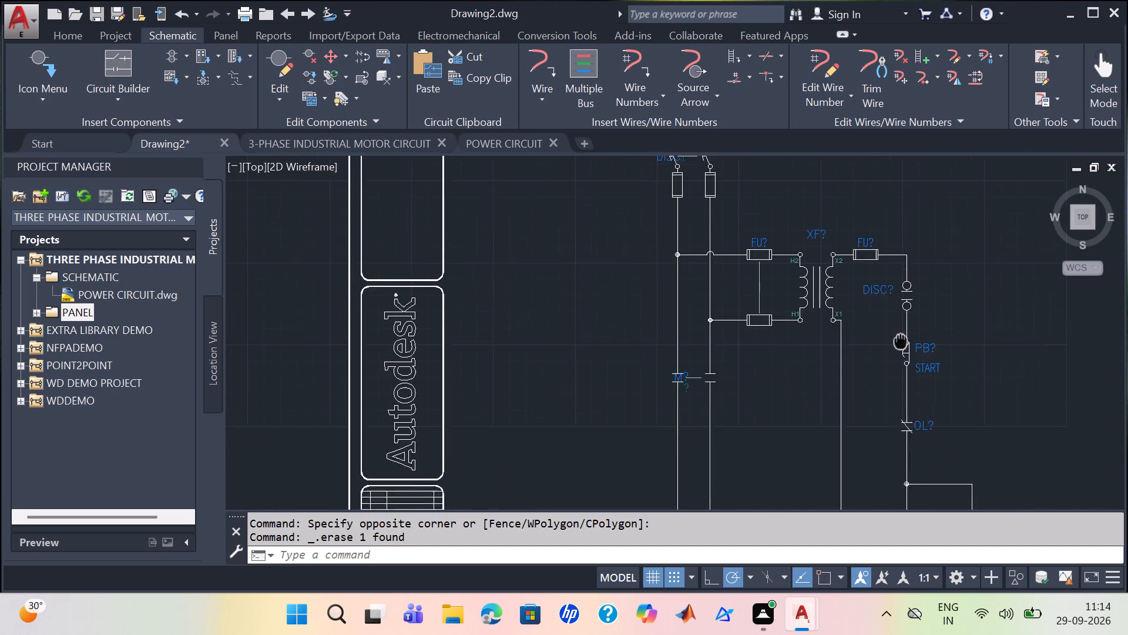
middle_click_drag(899, 340, 880, 316)
middle_click_drag(899, 412, 879, 278)
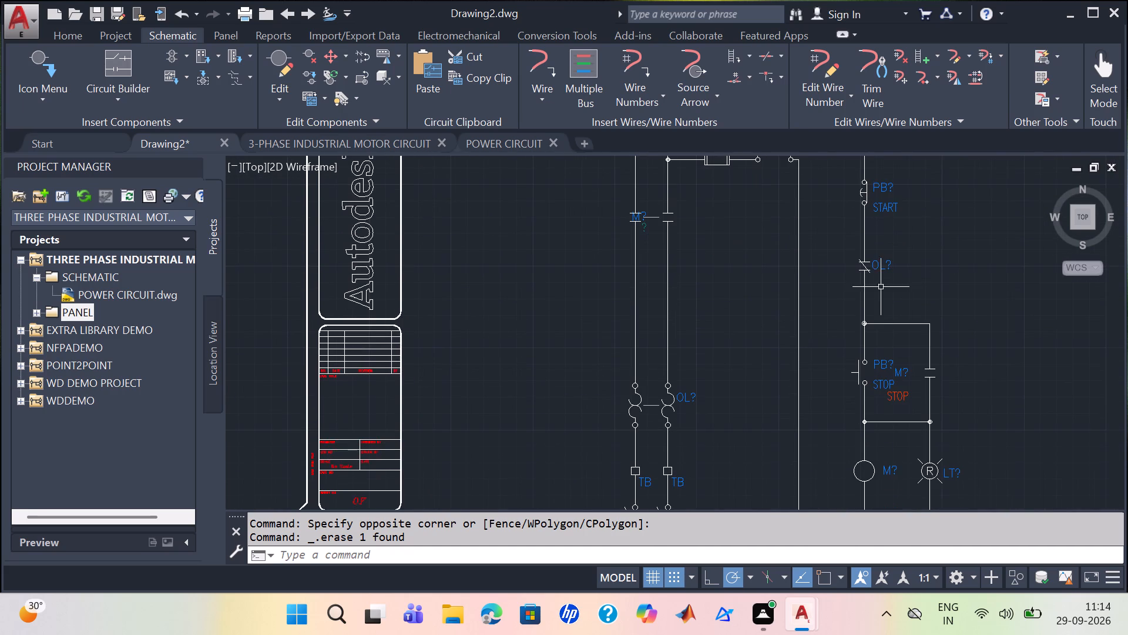
middle_click_drag(822, 438, 871, 330)
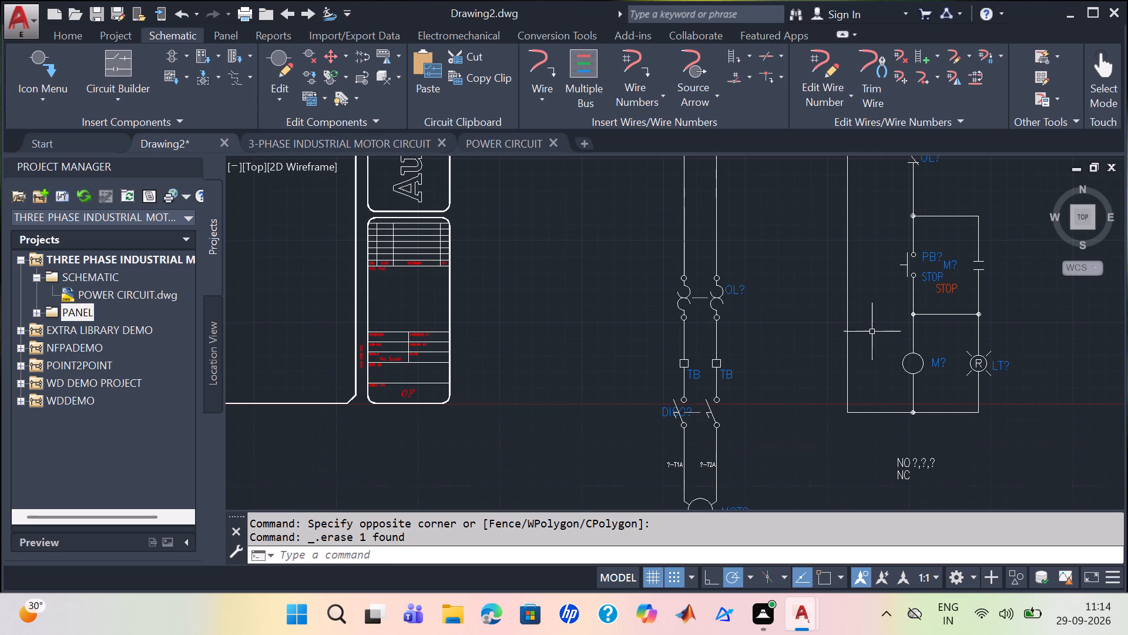
scroll(871, 370, "down", 2)
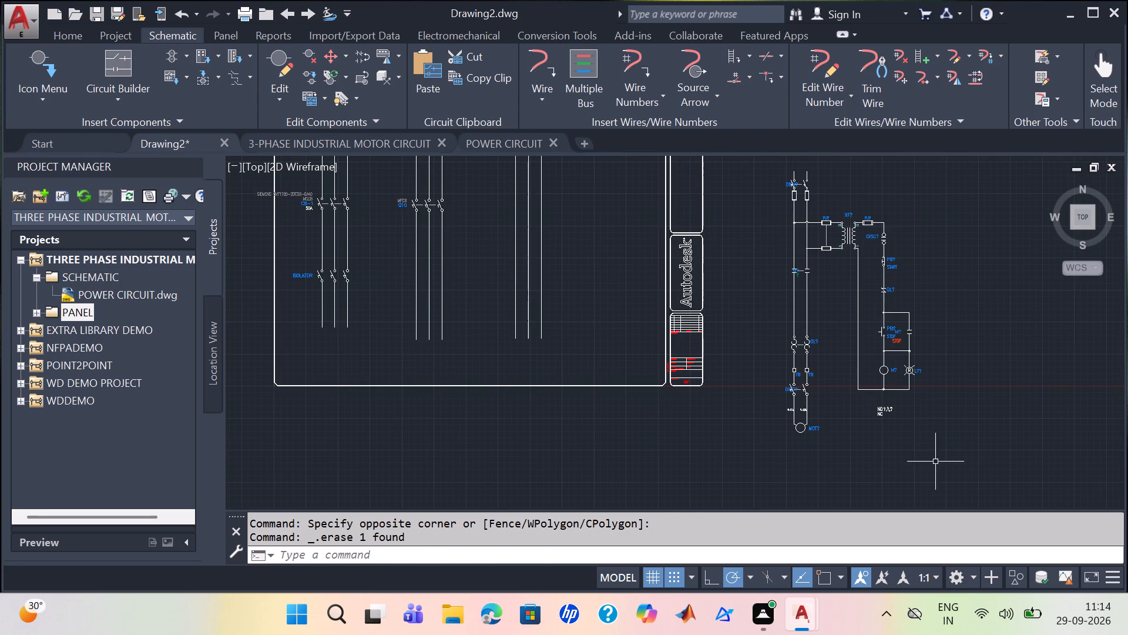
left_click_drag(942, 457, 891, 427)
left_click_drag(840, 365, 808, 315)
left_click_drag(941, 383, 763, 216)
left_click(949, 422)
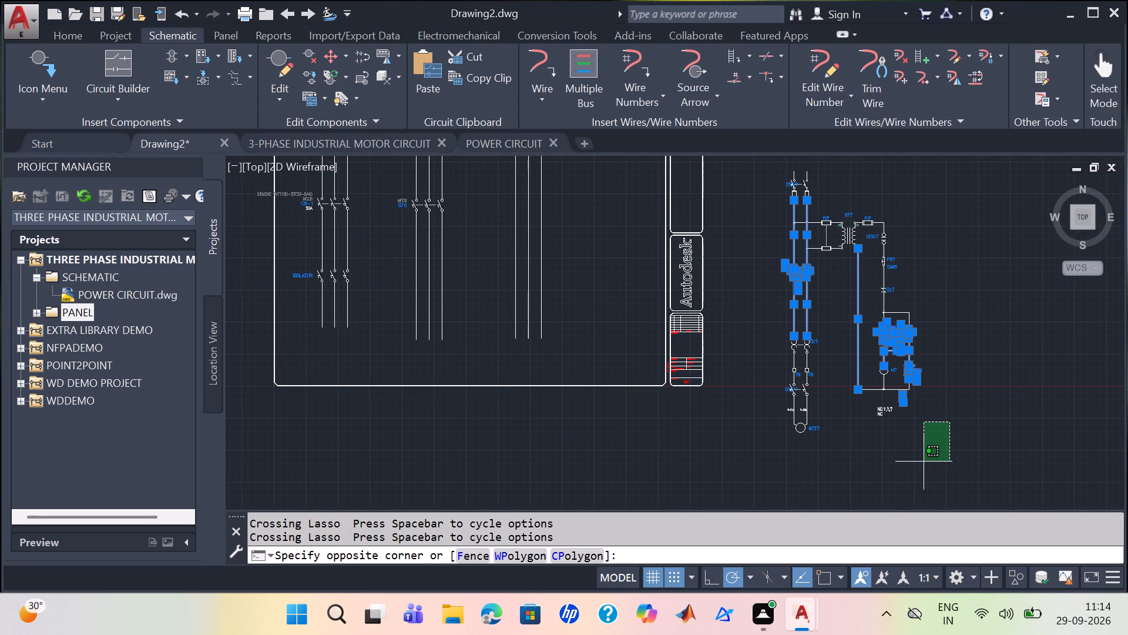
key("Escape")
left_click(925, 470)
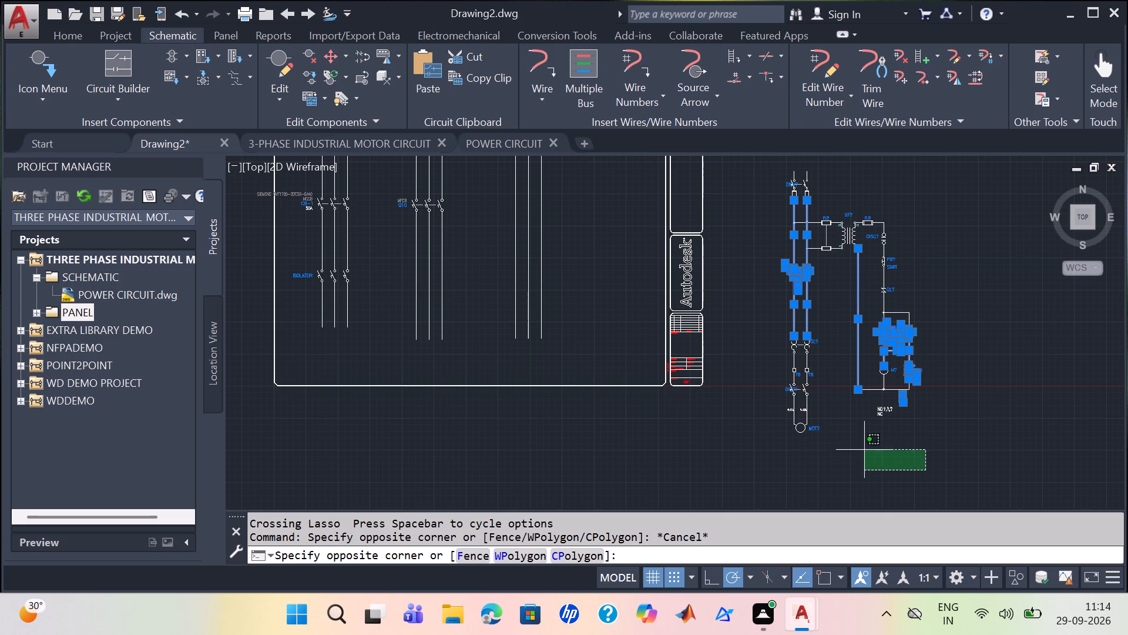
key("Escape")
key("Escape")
Delete the entire 1ph Motor Circuit beside the title block.
left_click(920, 440)
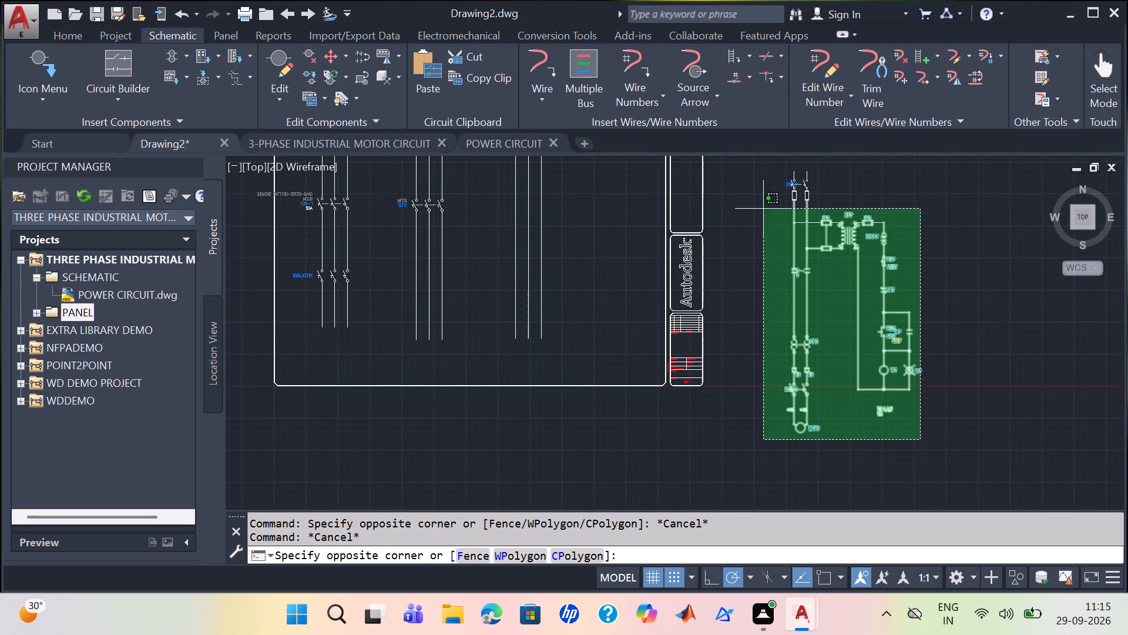
left_click(772, 178)
key("Delete")
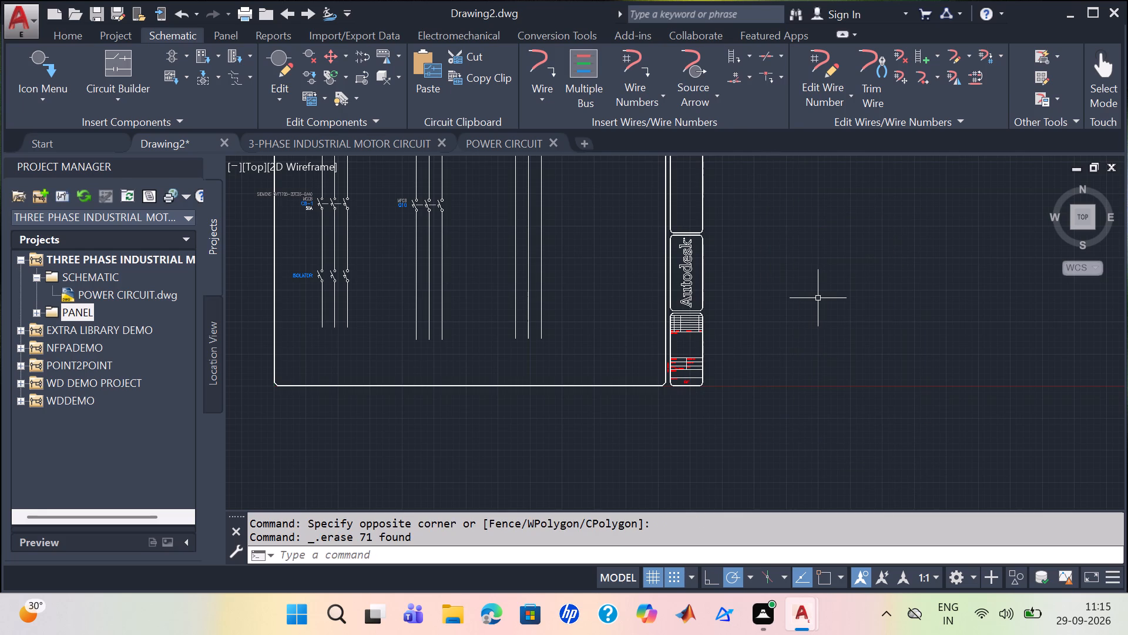
Examine the NFPA schematic symbol library, covering motor control, the miscellaneous subcategories, power supplies and heating elements, for a suitable motor symbol.
left_click(63, 89)
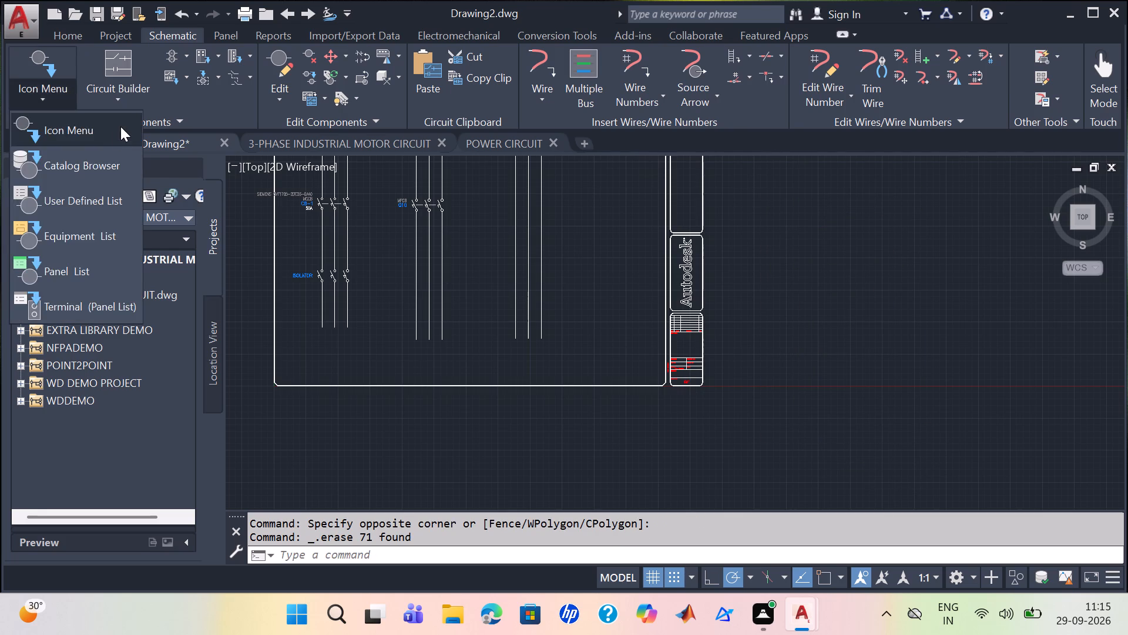
left_click(120, 126)
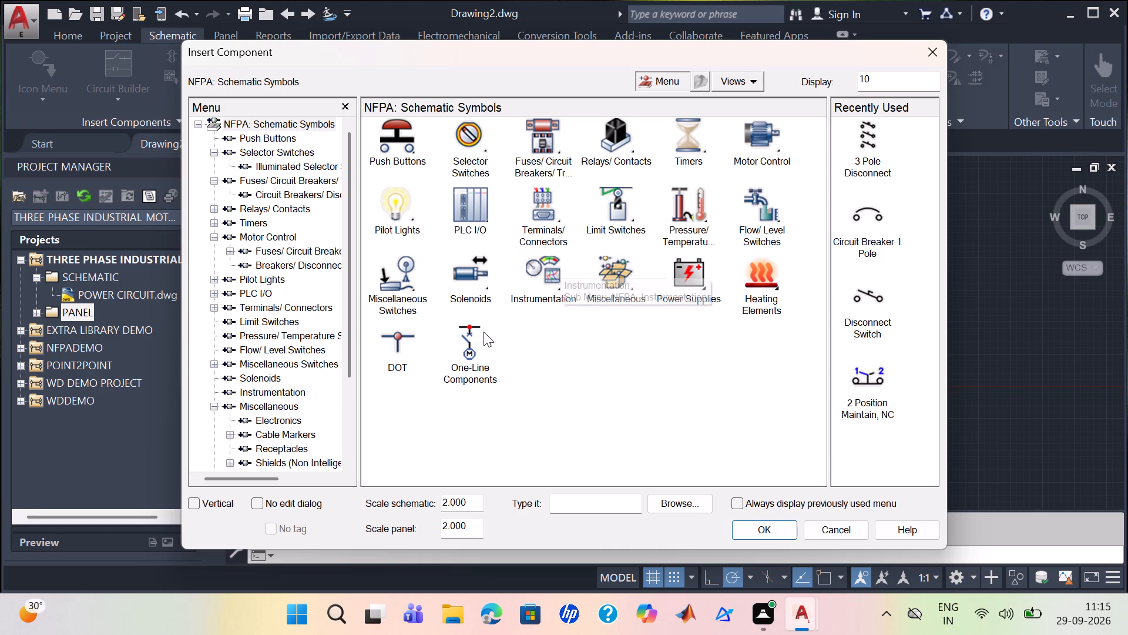
double_click(756, 147)
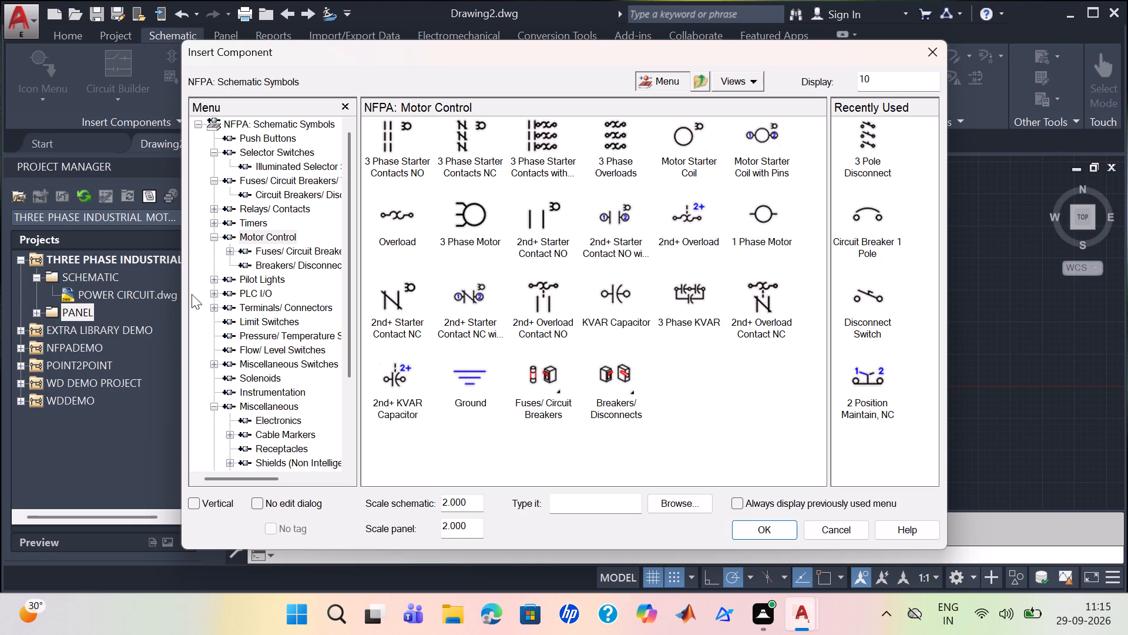
scroll(270, 250, "down", 4)
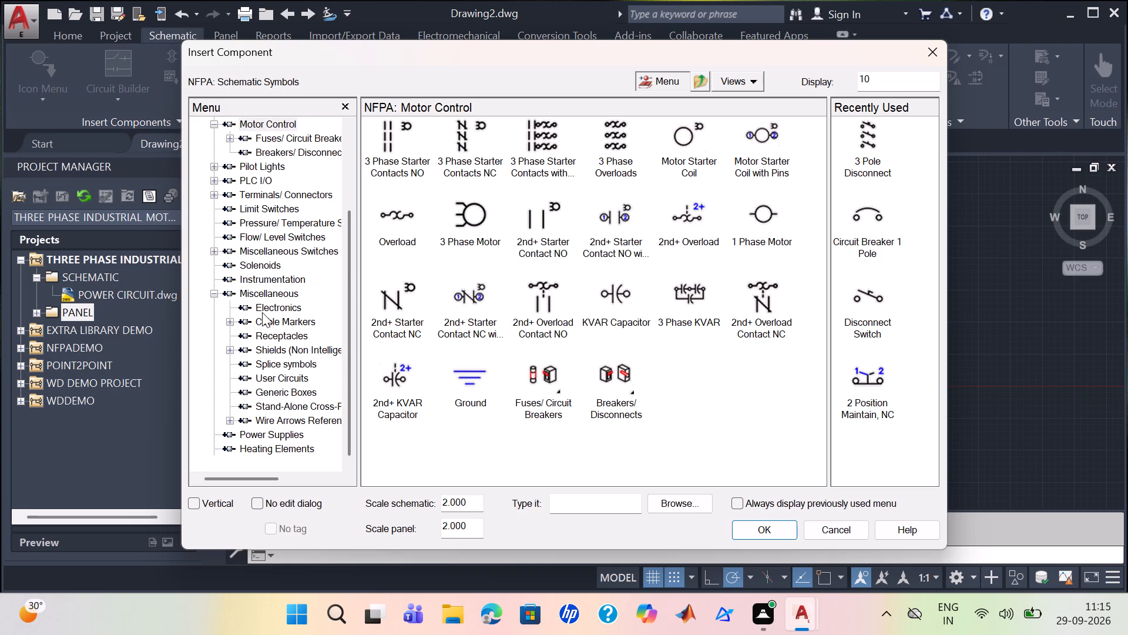
scroll(262, 312, "down", 5)
scroll(293, 417, "down", 3)
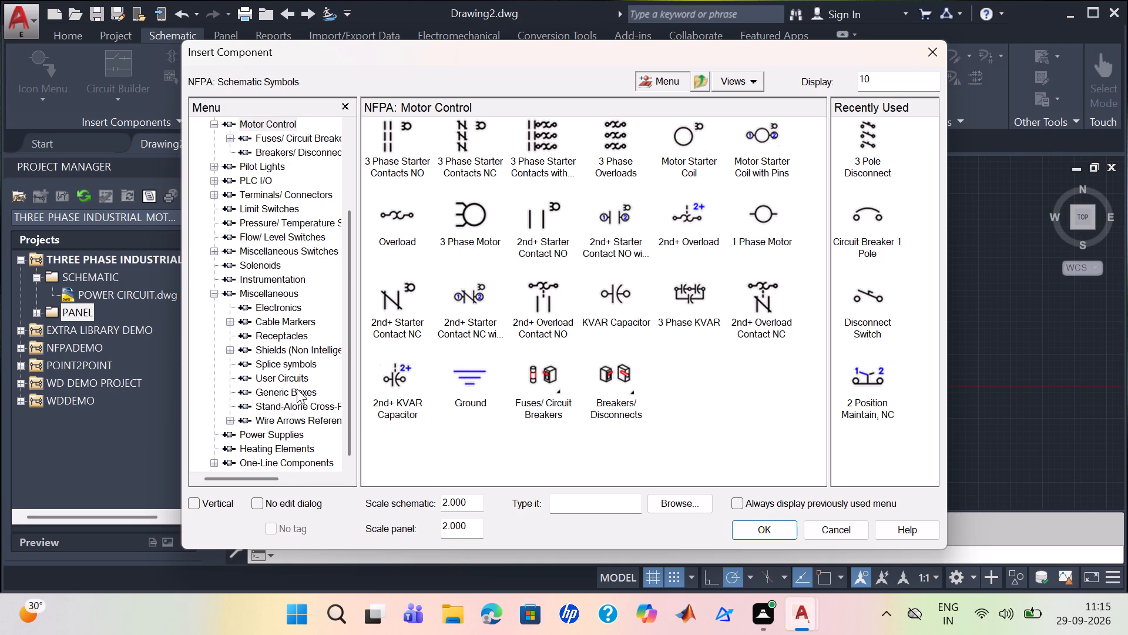
left_click(278, 293)
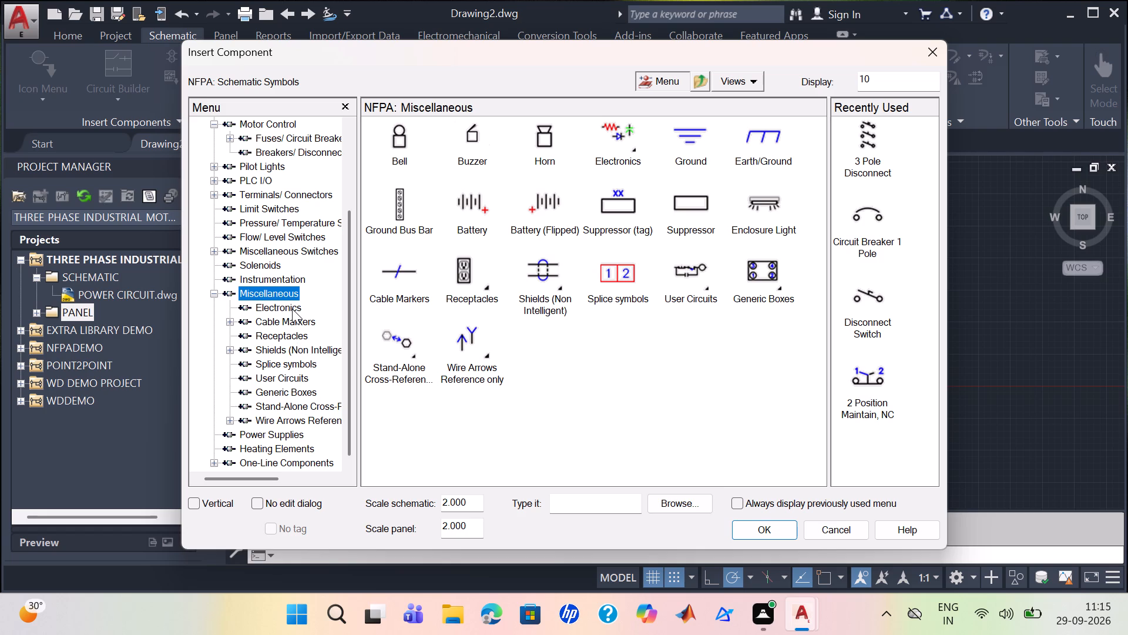
left_click(292, 309)
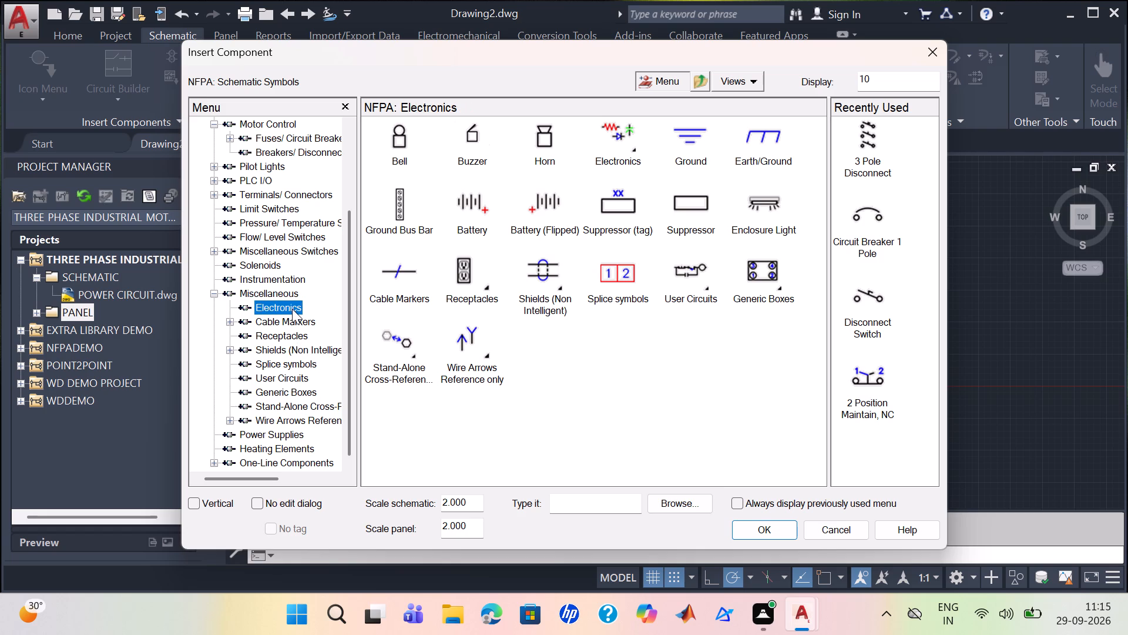
left_click(292, 323)
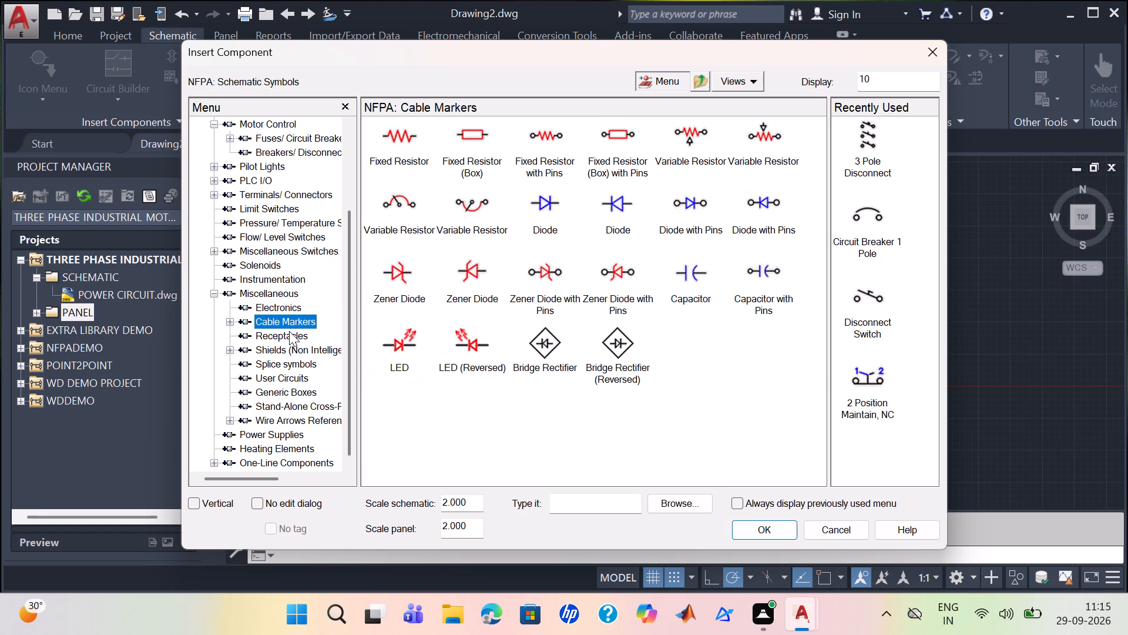
left_click(286, 336)
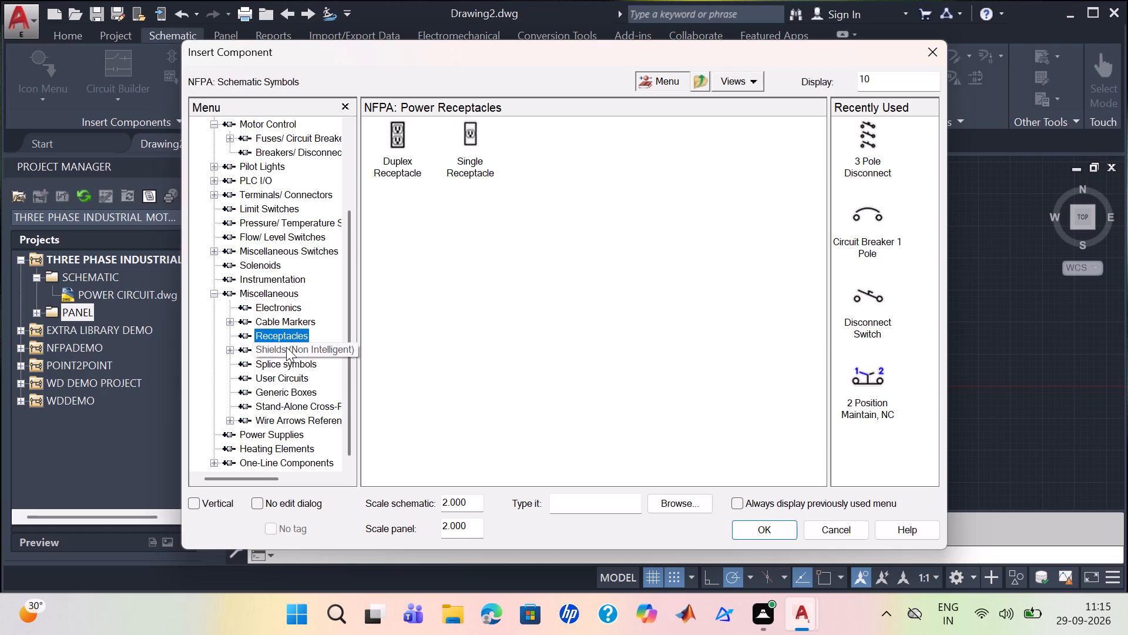
left_click(286, 351)
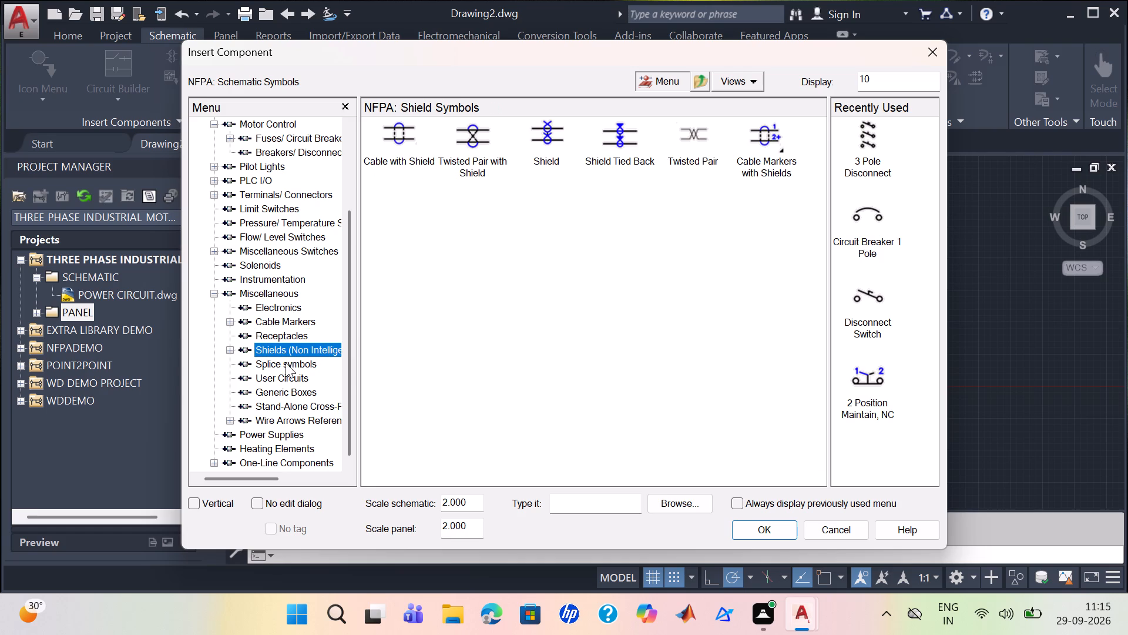
left_click(286, 363)
left_click(286, 373)
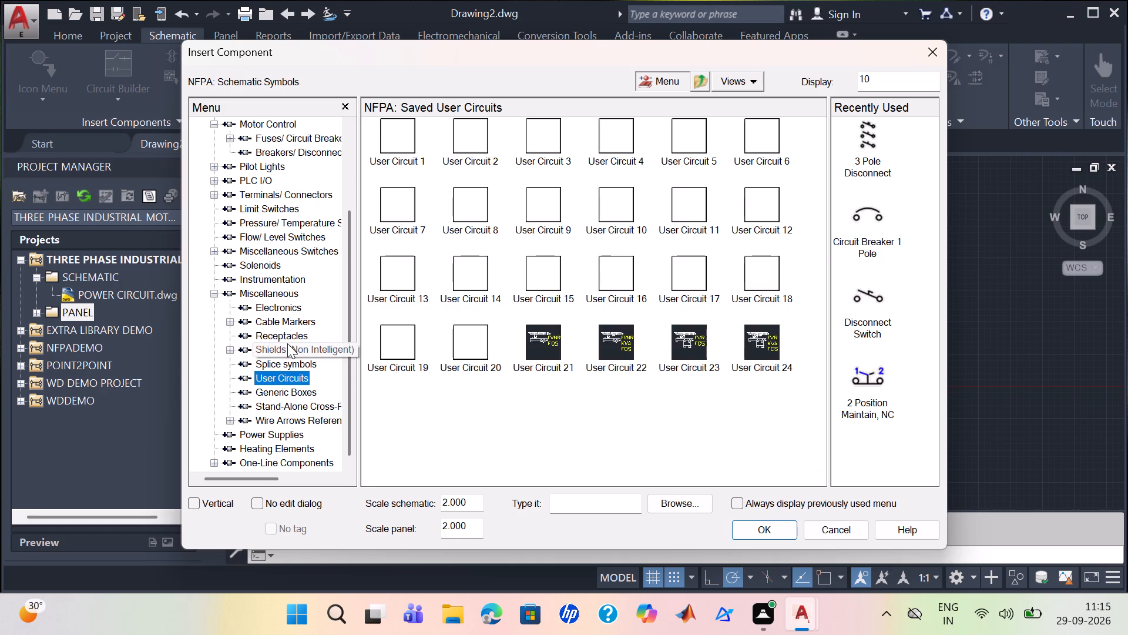
left_click(286, 337)
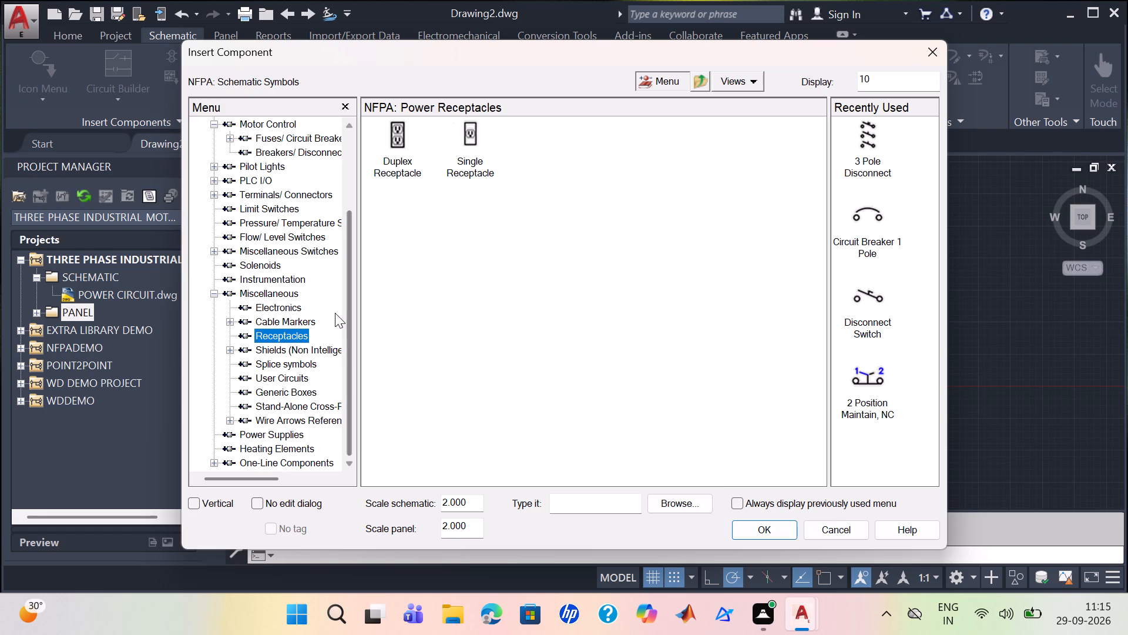
left_click(315, 347)
left_click(304, 364)
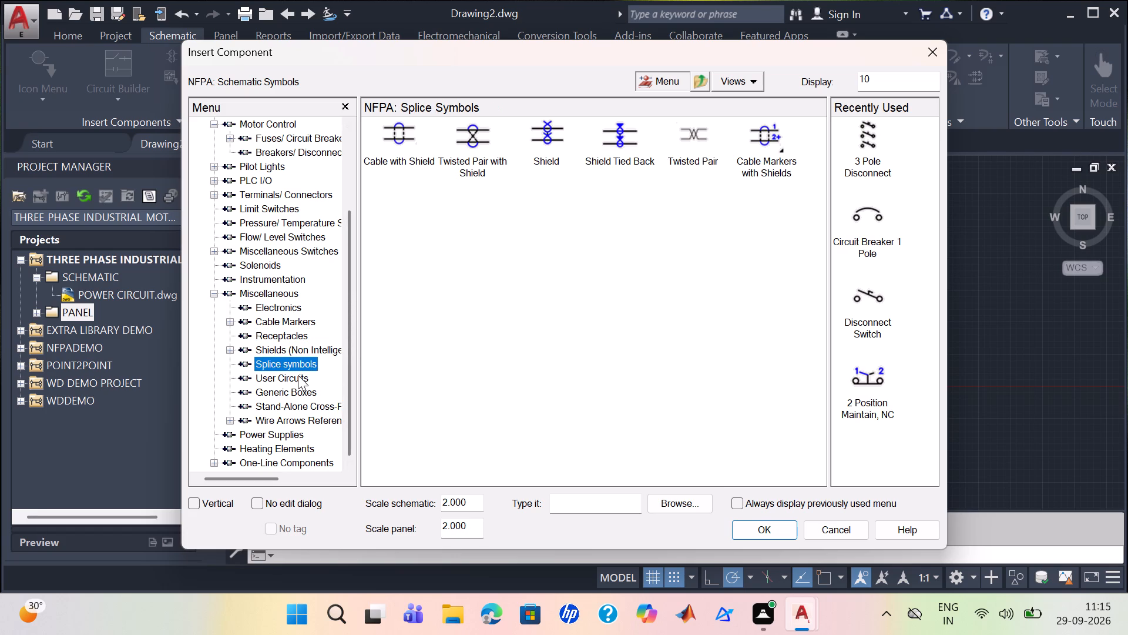
left_click(298, 375)
left_click(297, 393)
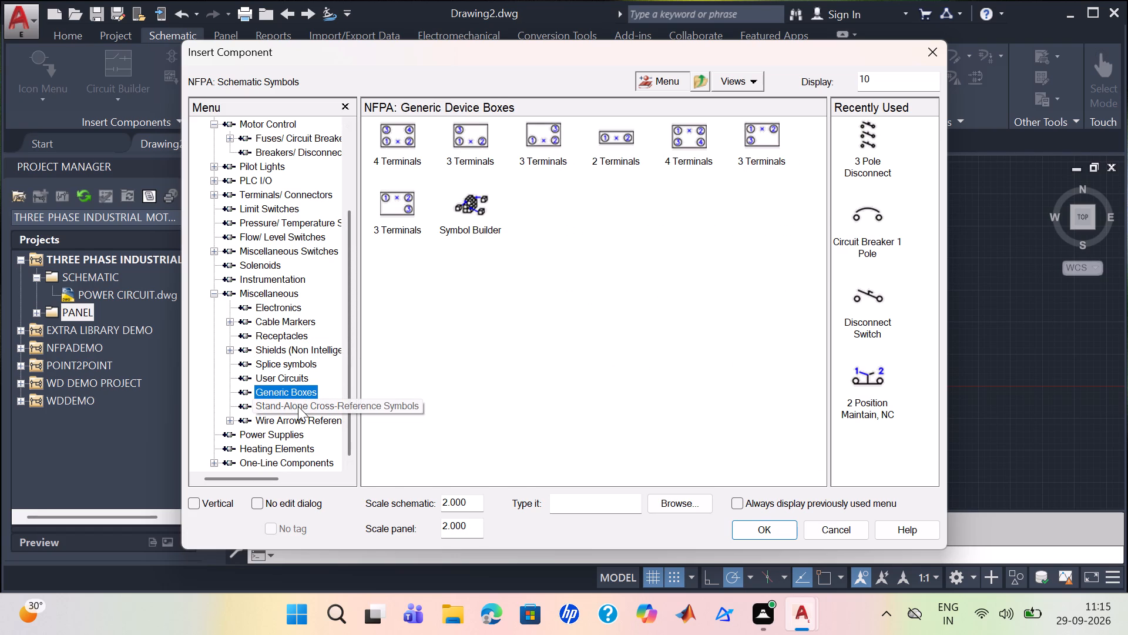
left_click(298, 406)
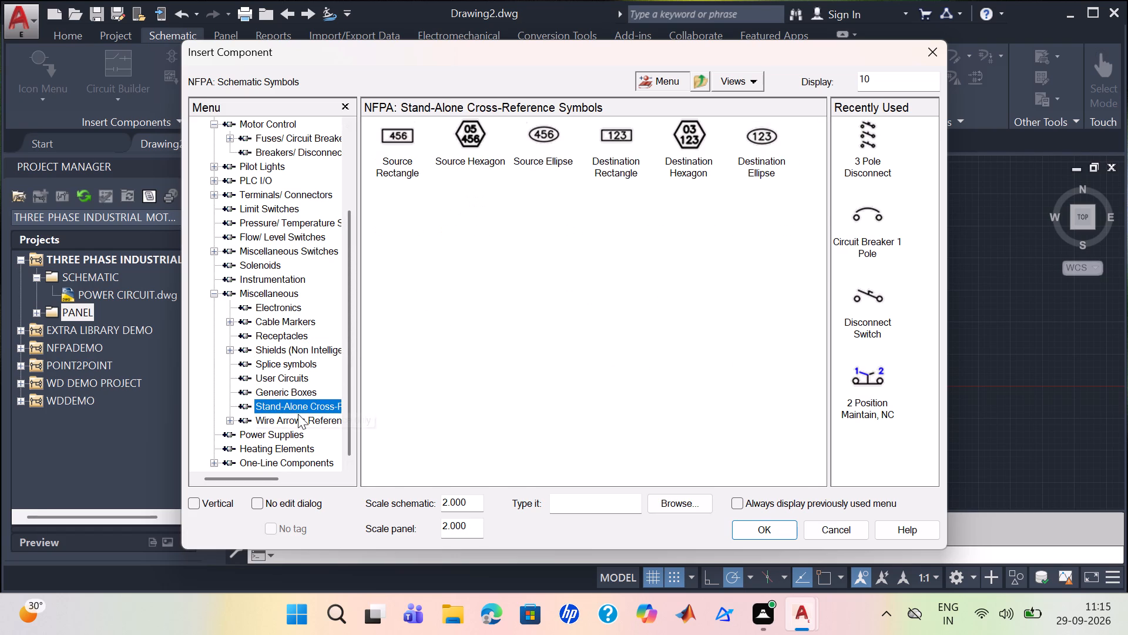
left_click(298, 419)
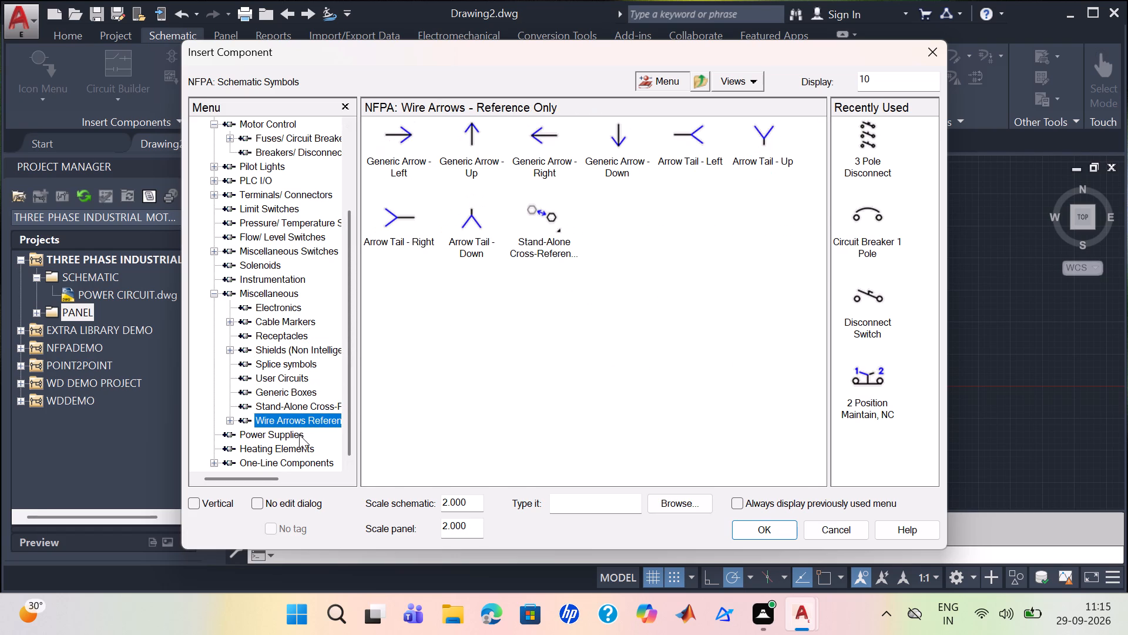
left_click(299, 439)
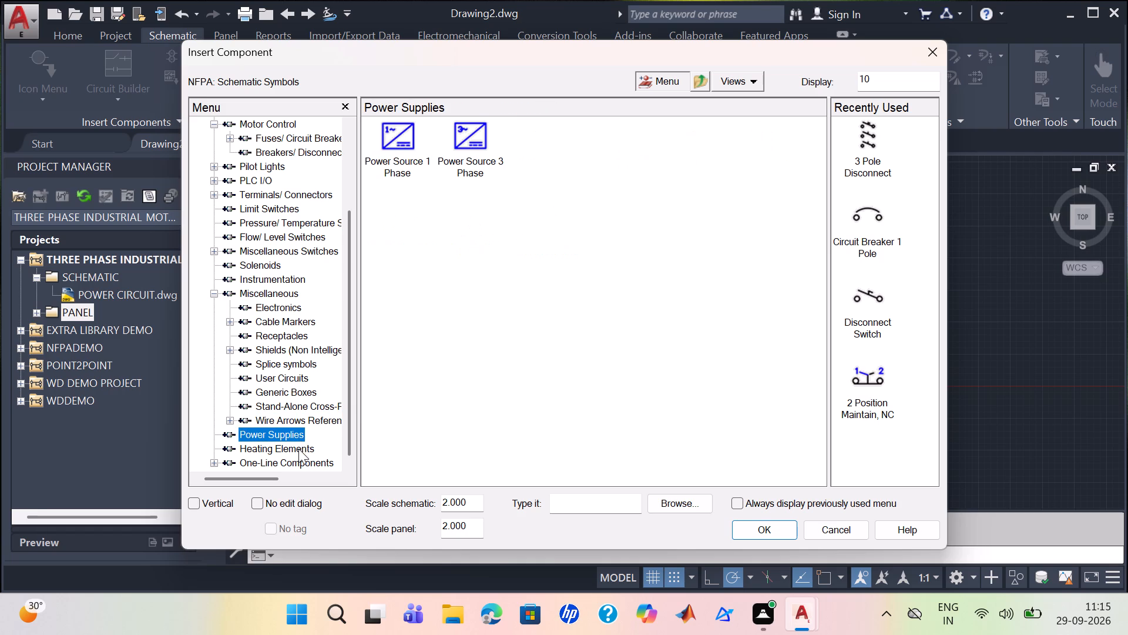
left_click(298, 449)
Insert the Motor symbol from the One-Line Components motor control set at the lower end of the second branch's middle wire.
left_click(299, 457)
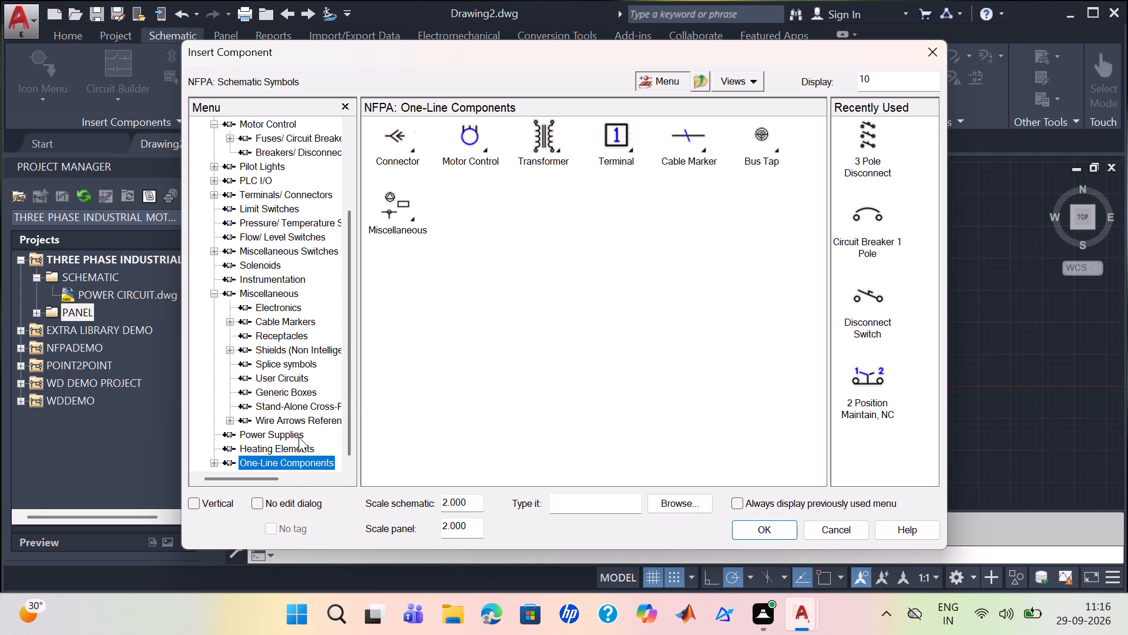
left_click(465, 151)
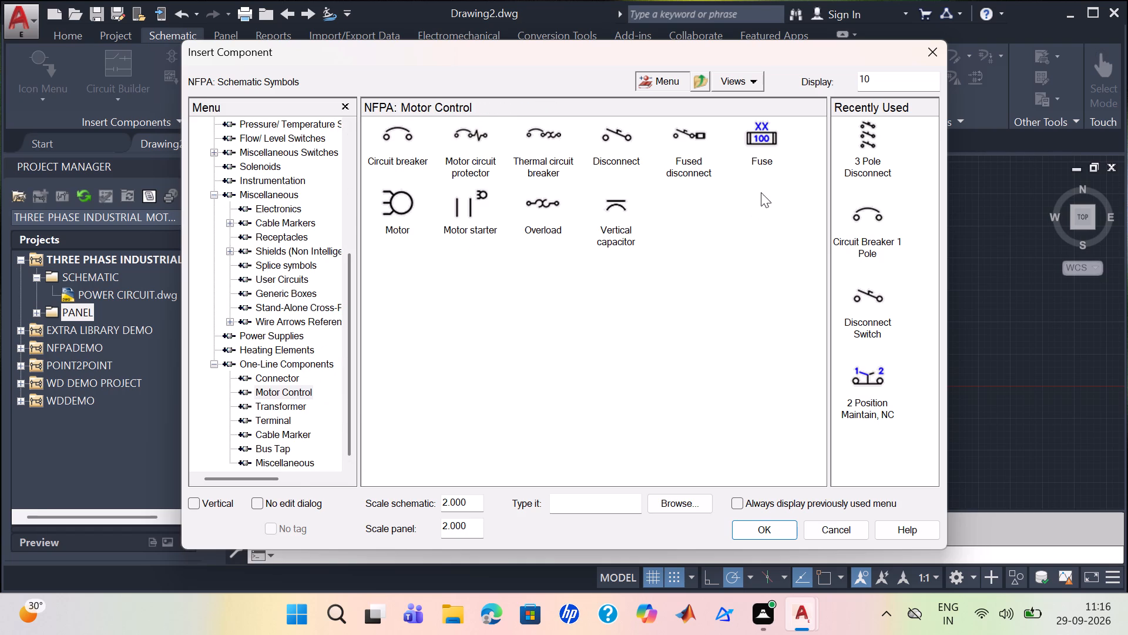
left_click(405, 232)
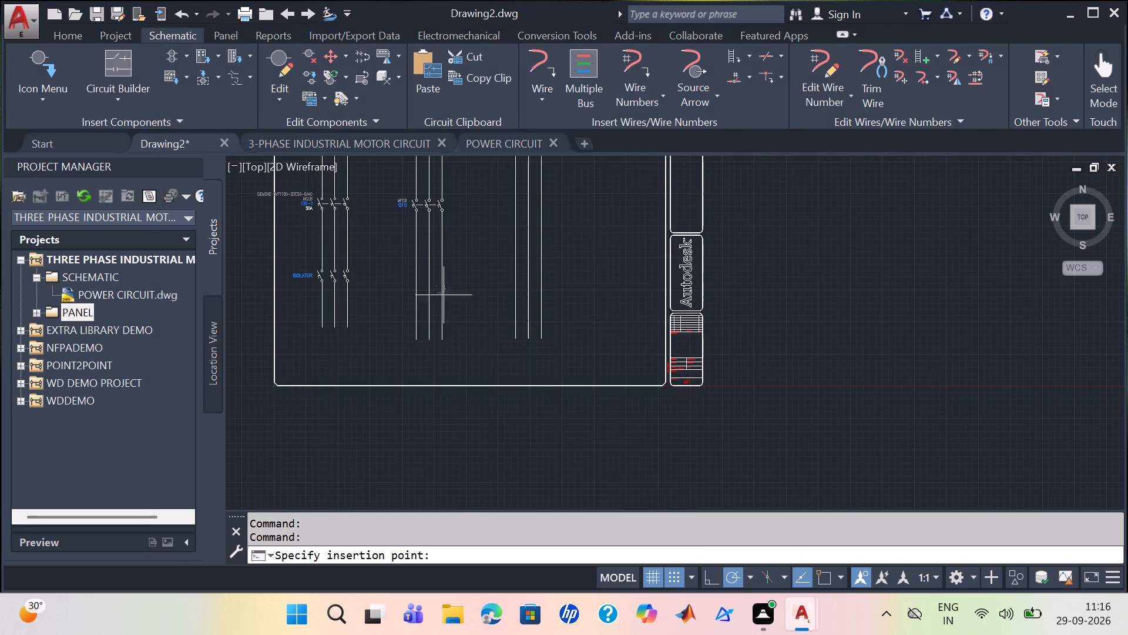
scroll(459, 353, "up", 2)
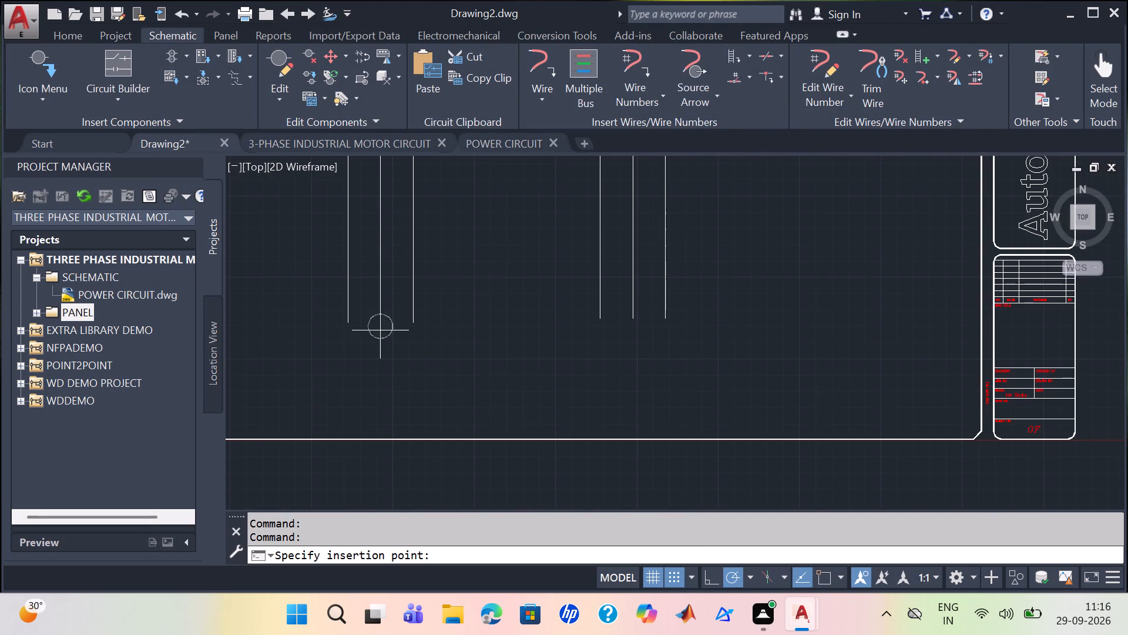
scroll(382, 329, "up", 2)
left_click(373, 313)
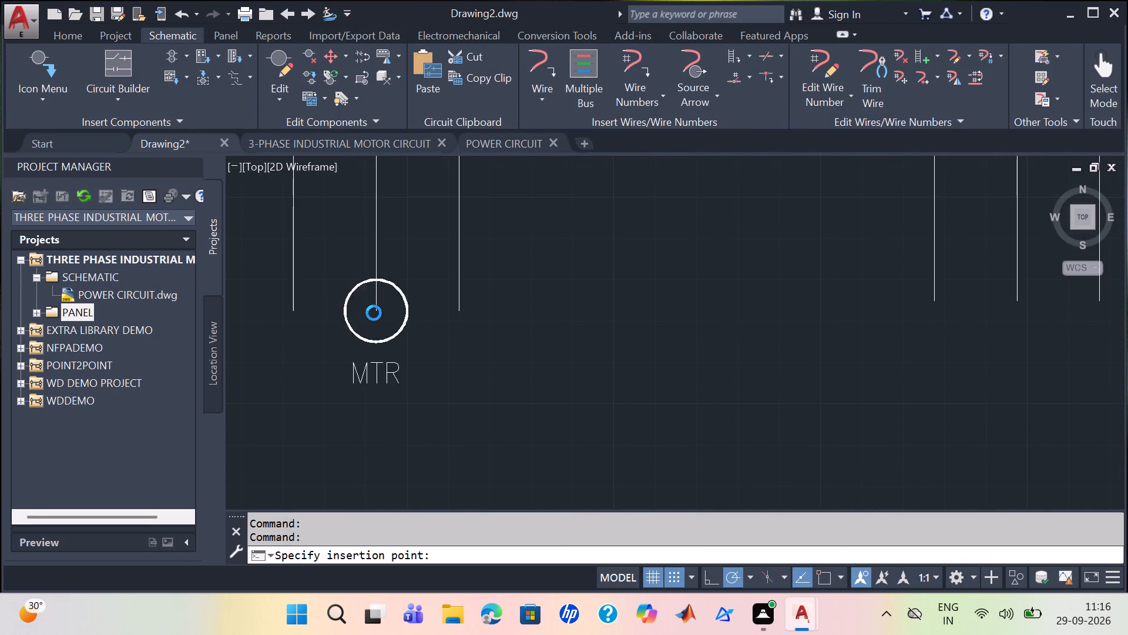
Set the inserted motor's component tag to MA1.
left_click_drag(343, 86, 206, 68)
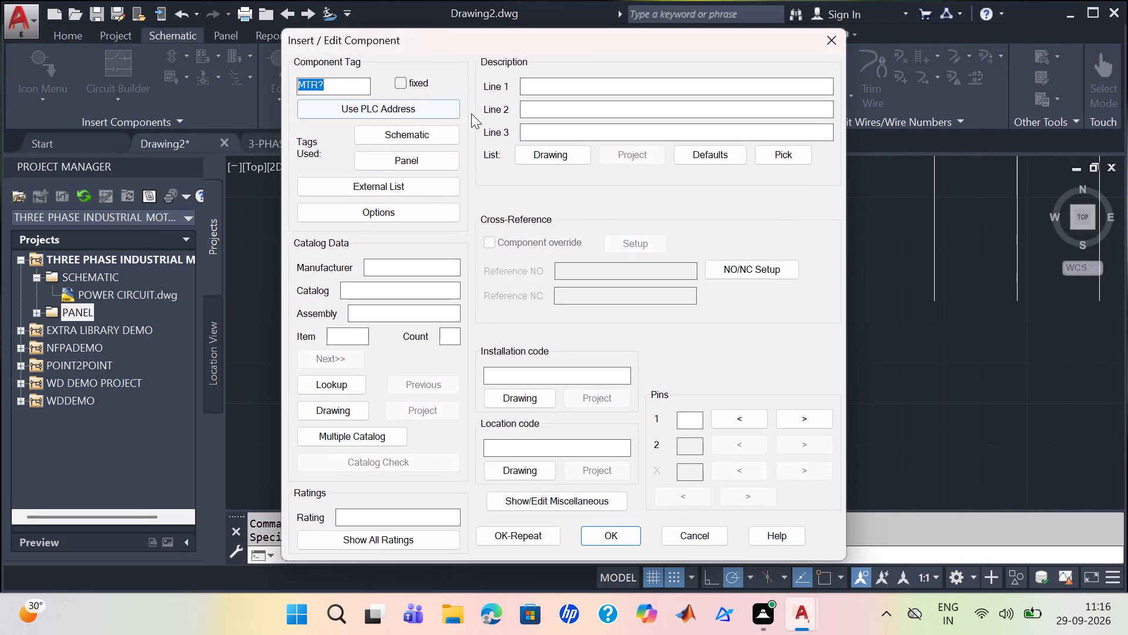
key("BackSpace")
type("MOTOR")
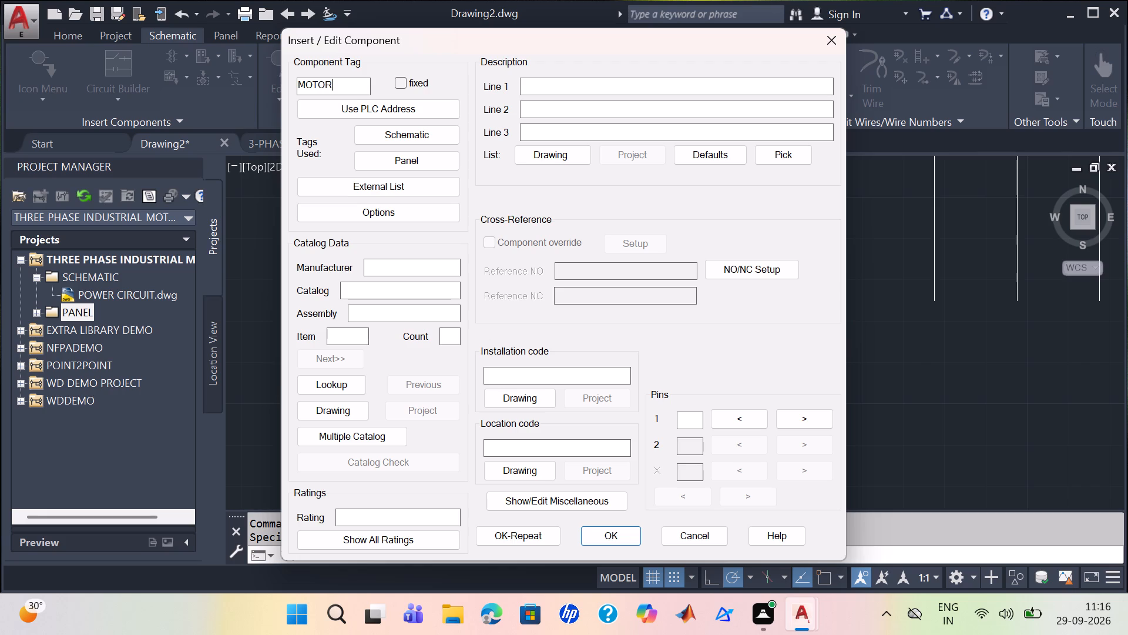
key("BackSpace")
key("BackSpace")
key("BackSpace")
key("BackSpace")
type("A1")
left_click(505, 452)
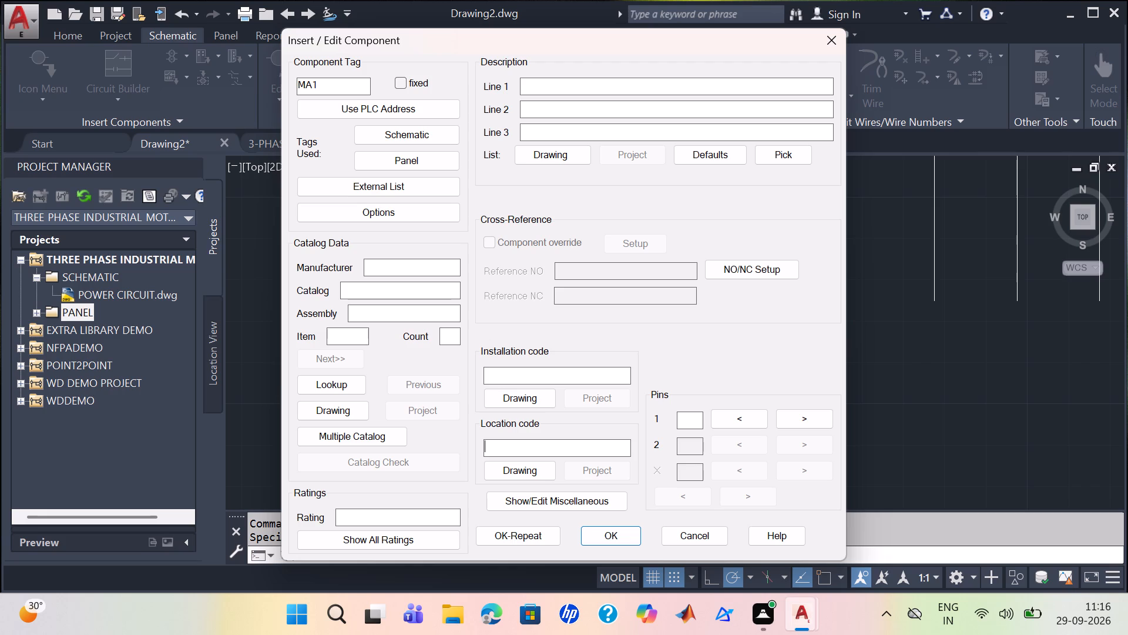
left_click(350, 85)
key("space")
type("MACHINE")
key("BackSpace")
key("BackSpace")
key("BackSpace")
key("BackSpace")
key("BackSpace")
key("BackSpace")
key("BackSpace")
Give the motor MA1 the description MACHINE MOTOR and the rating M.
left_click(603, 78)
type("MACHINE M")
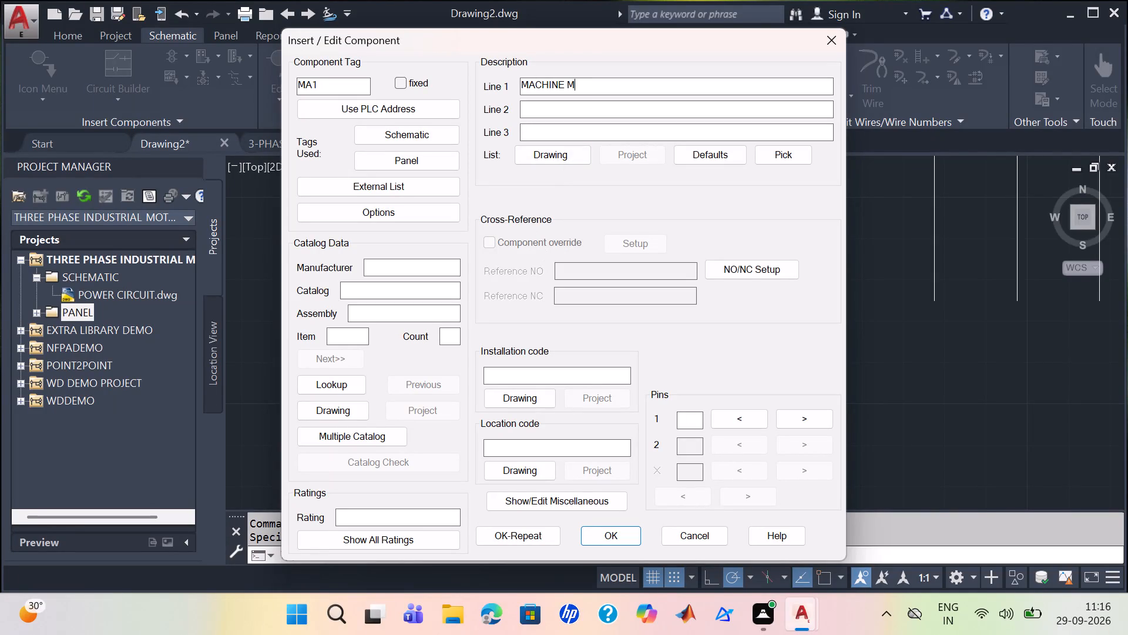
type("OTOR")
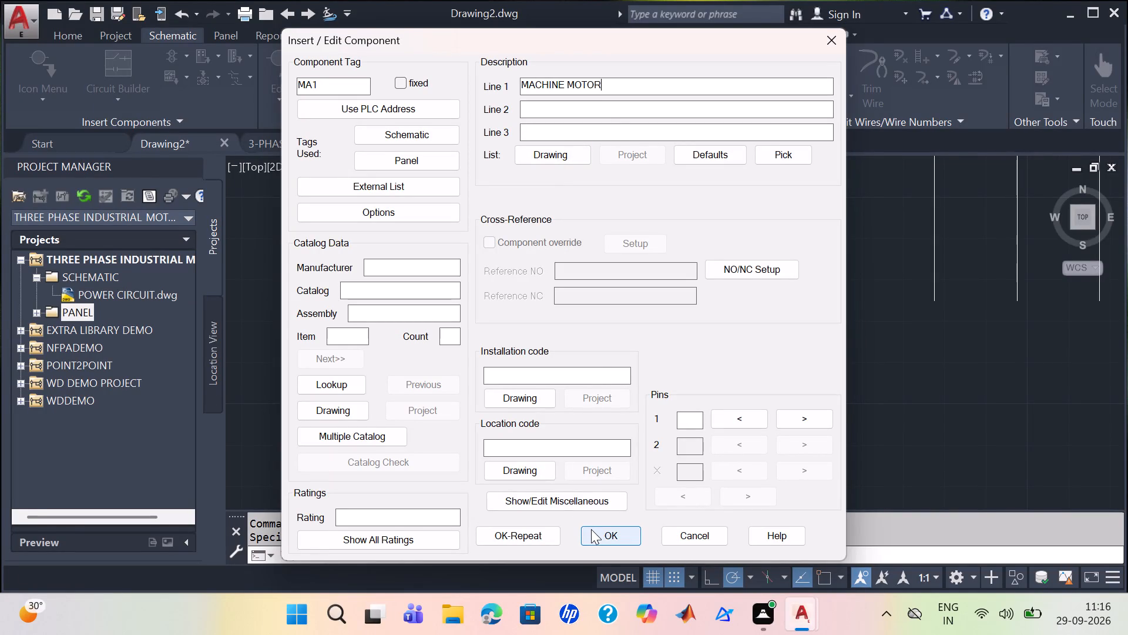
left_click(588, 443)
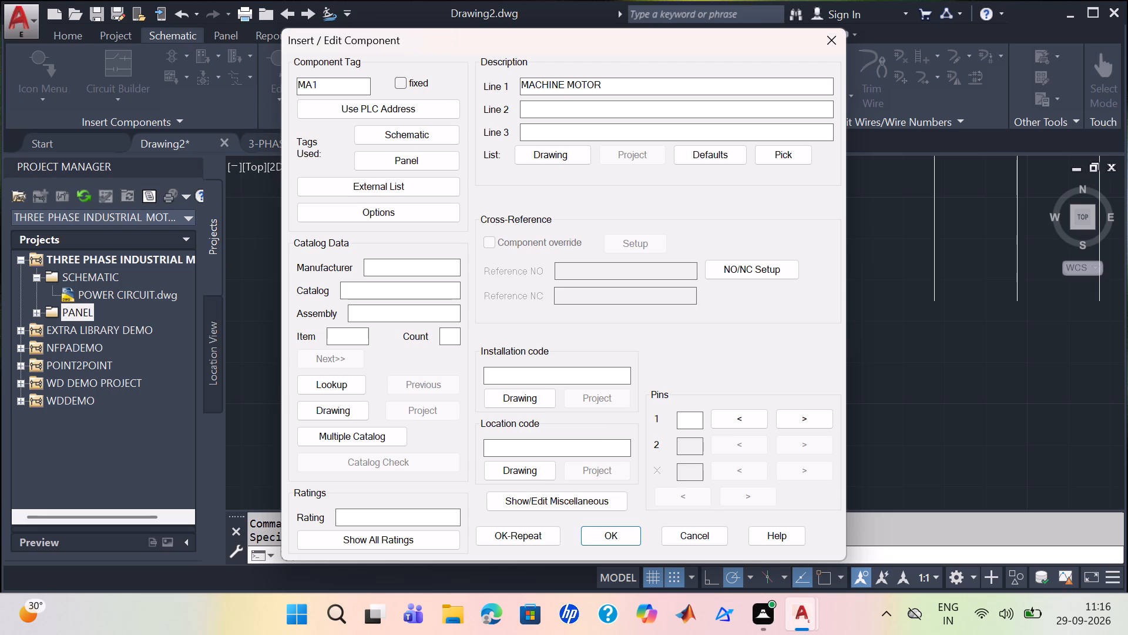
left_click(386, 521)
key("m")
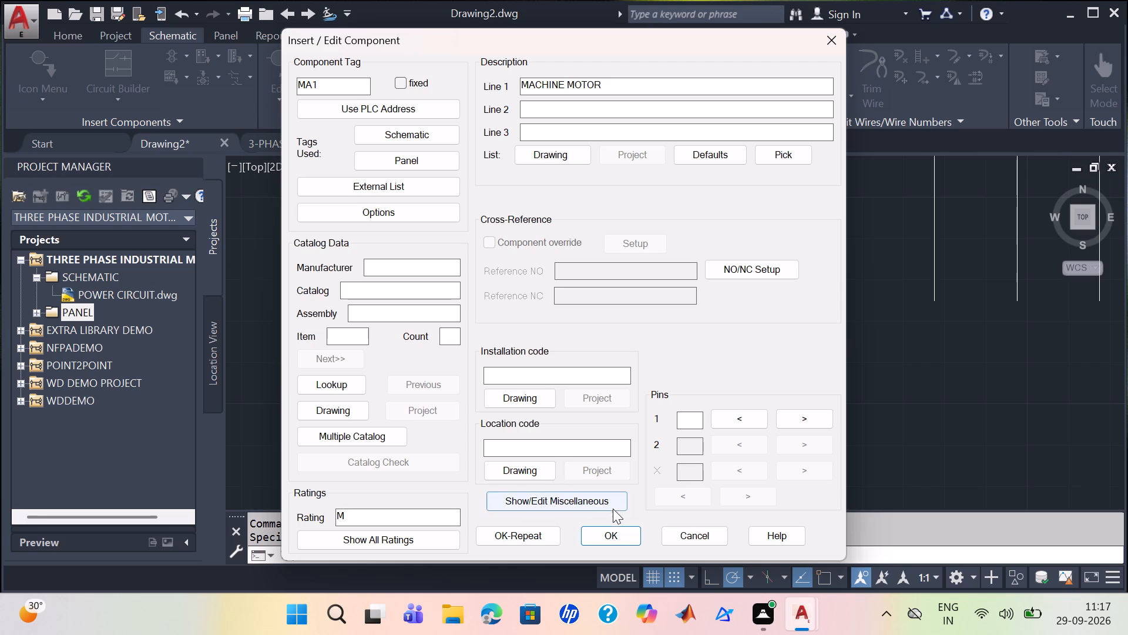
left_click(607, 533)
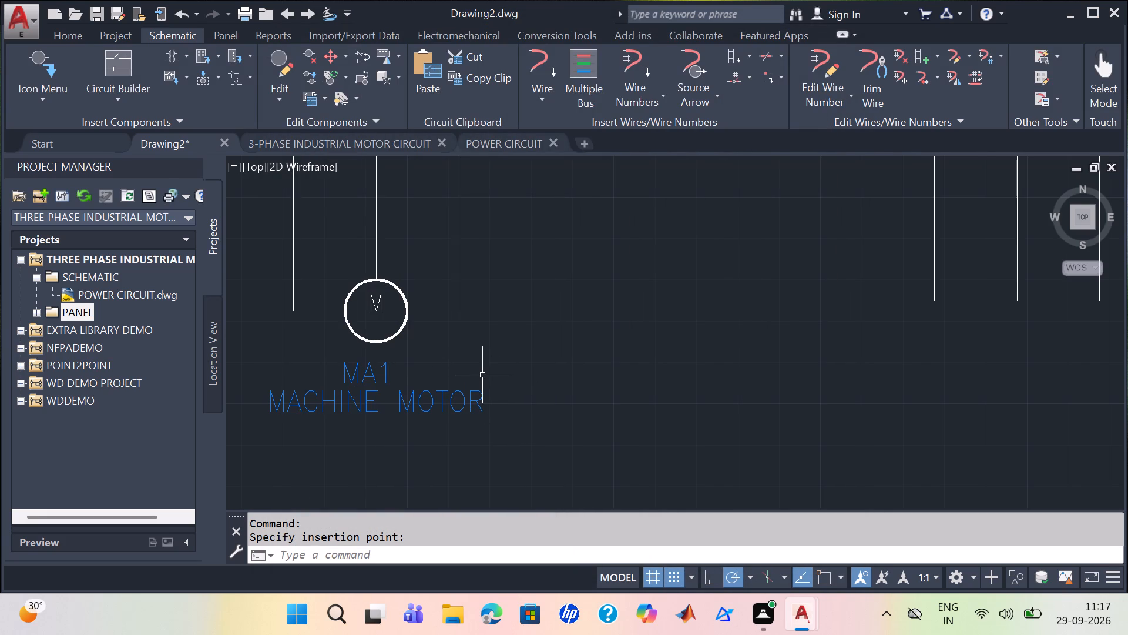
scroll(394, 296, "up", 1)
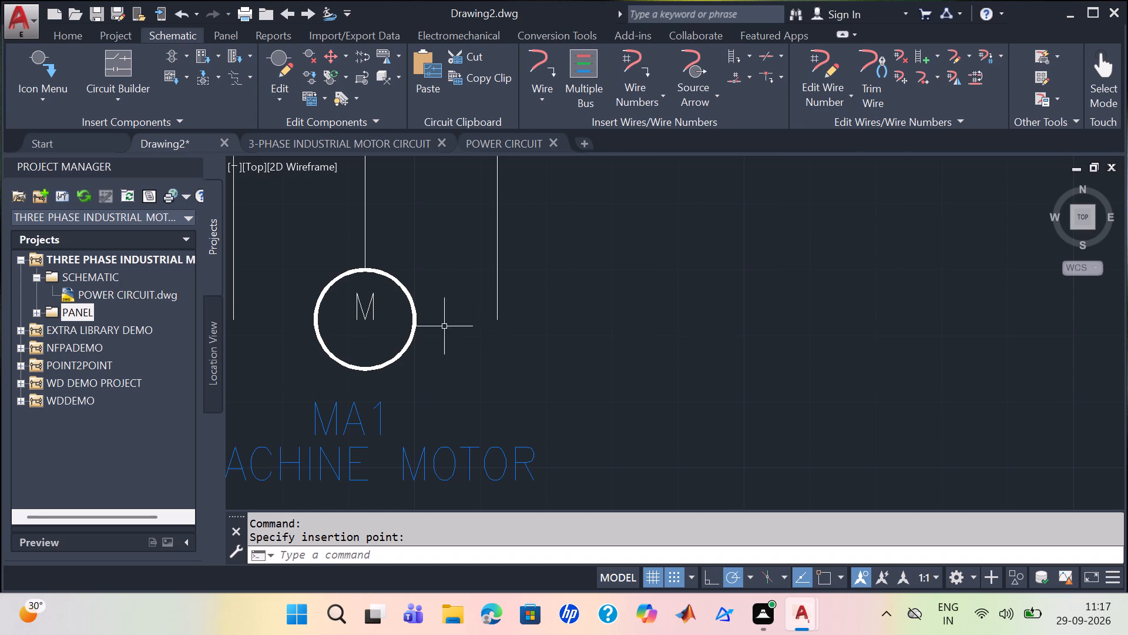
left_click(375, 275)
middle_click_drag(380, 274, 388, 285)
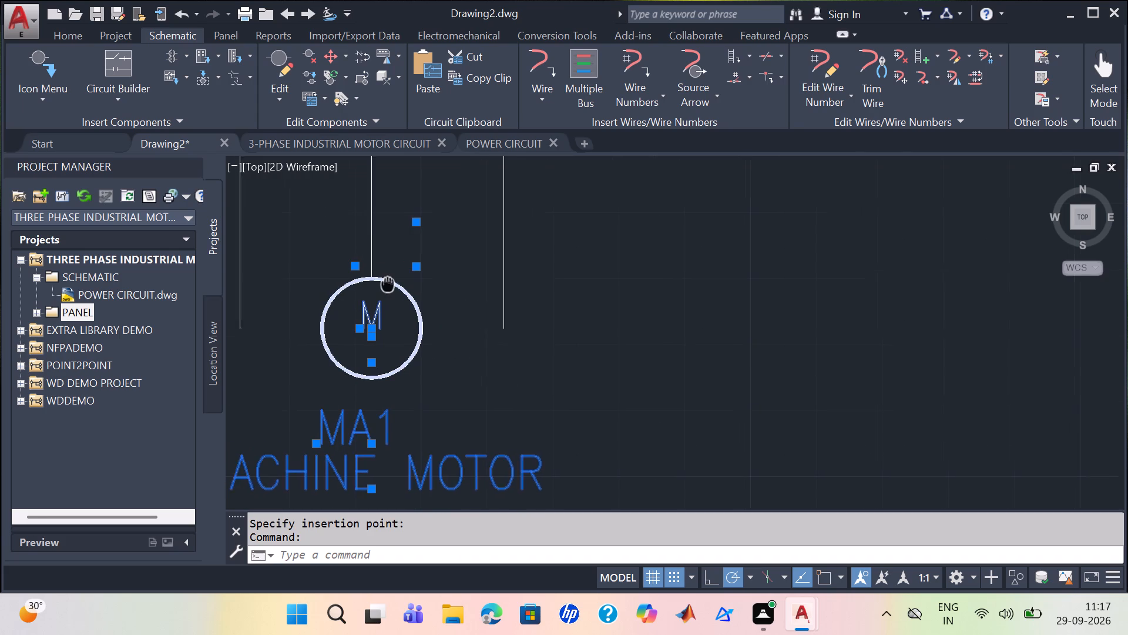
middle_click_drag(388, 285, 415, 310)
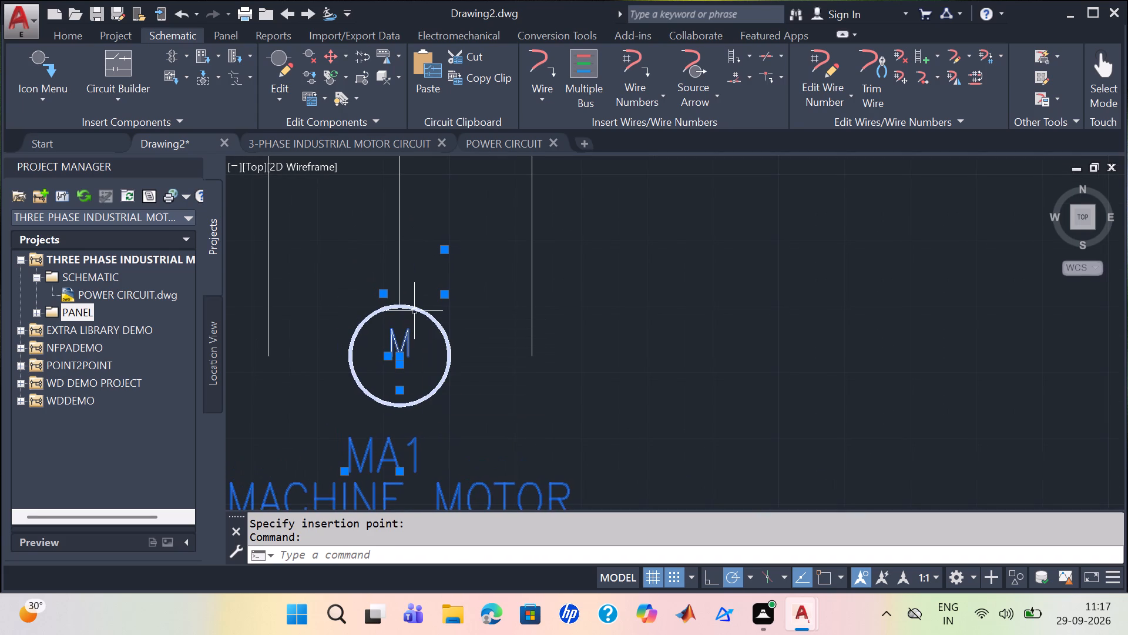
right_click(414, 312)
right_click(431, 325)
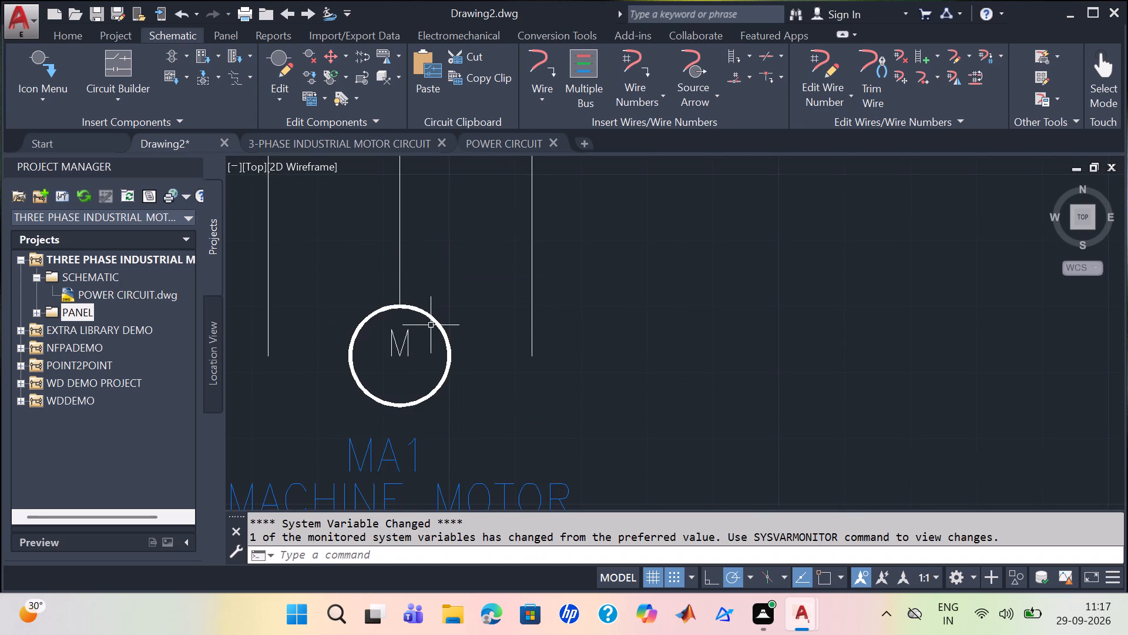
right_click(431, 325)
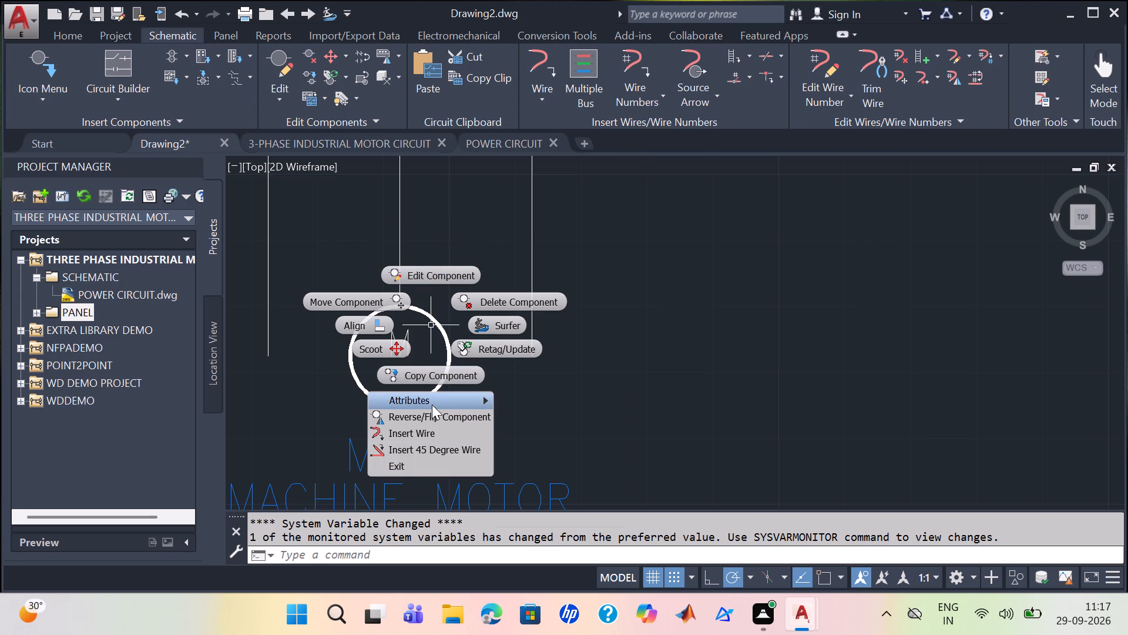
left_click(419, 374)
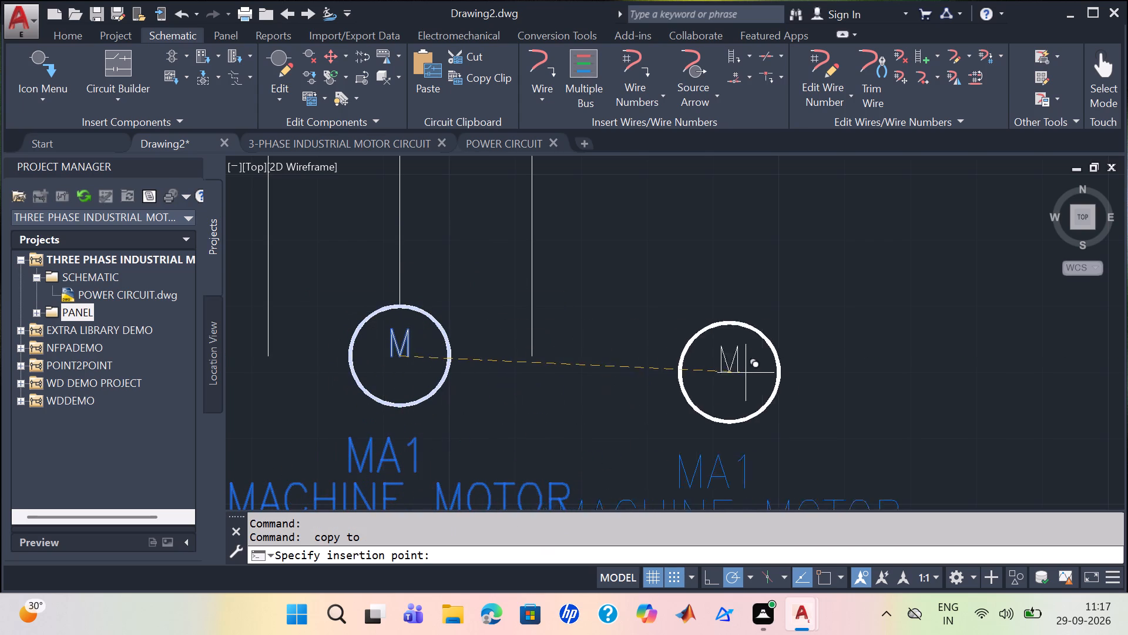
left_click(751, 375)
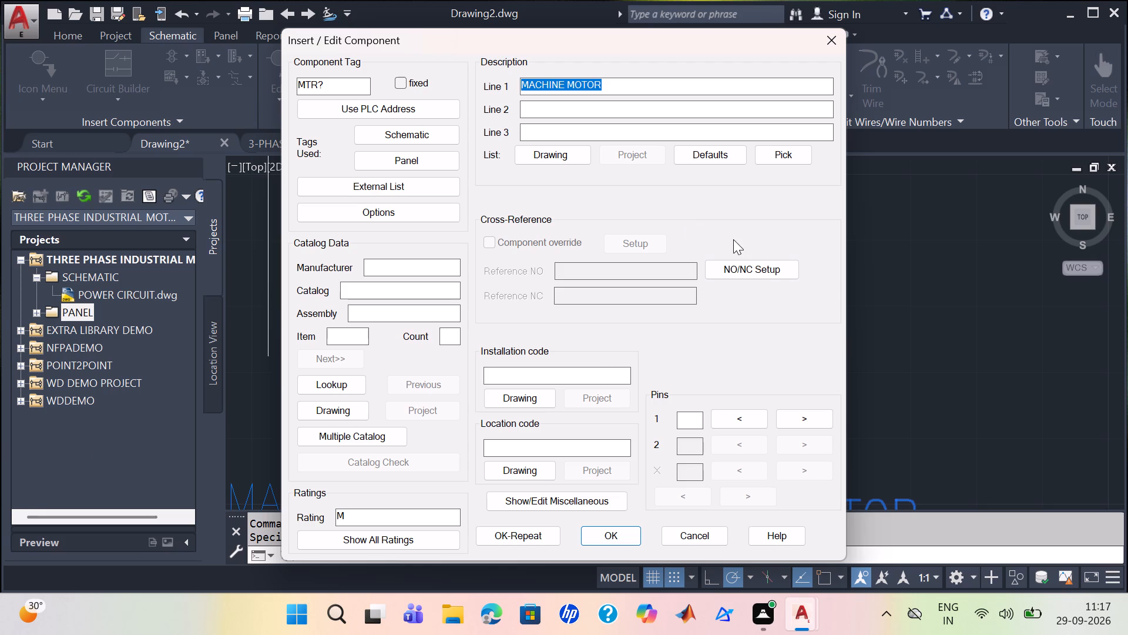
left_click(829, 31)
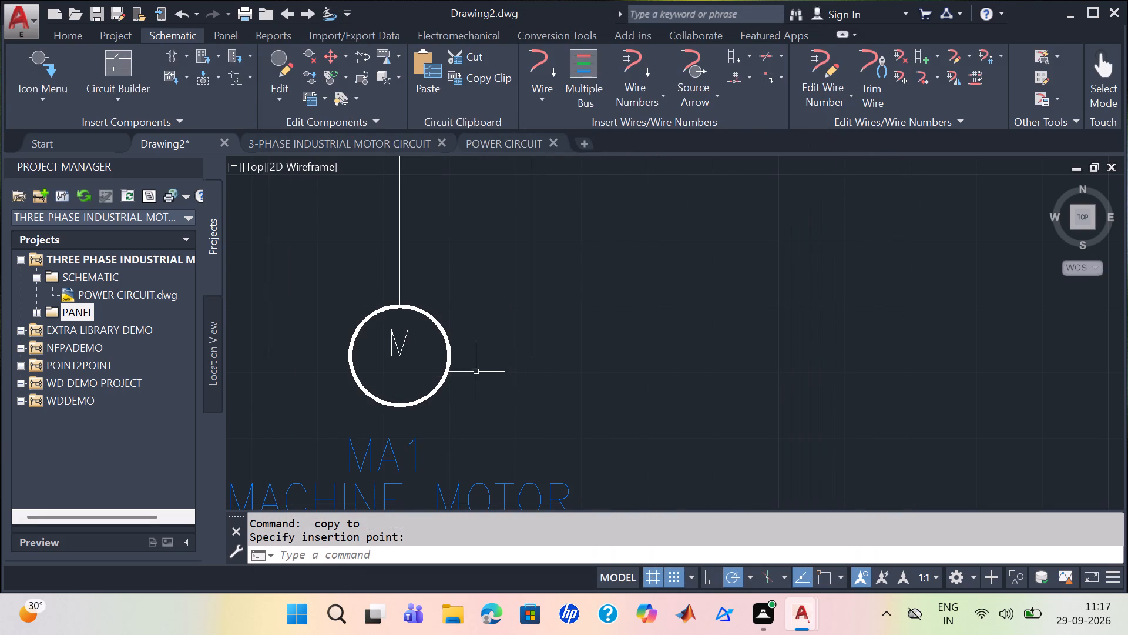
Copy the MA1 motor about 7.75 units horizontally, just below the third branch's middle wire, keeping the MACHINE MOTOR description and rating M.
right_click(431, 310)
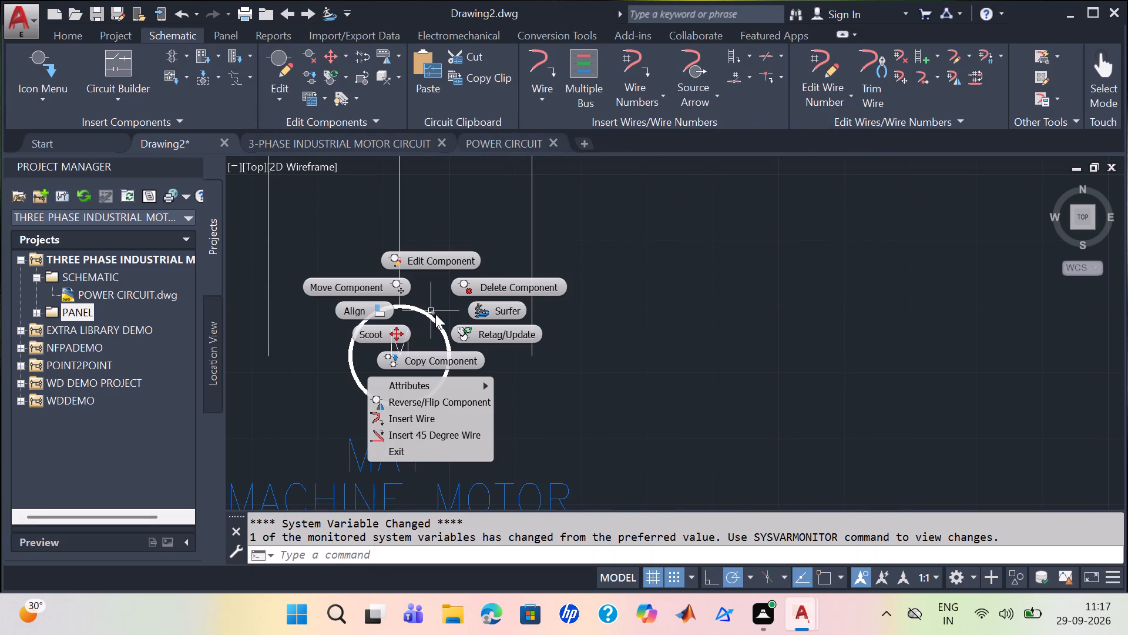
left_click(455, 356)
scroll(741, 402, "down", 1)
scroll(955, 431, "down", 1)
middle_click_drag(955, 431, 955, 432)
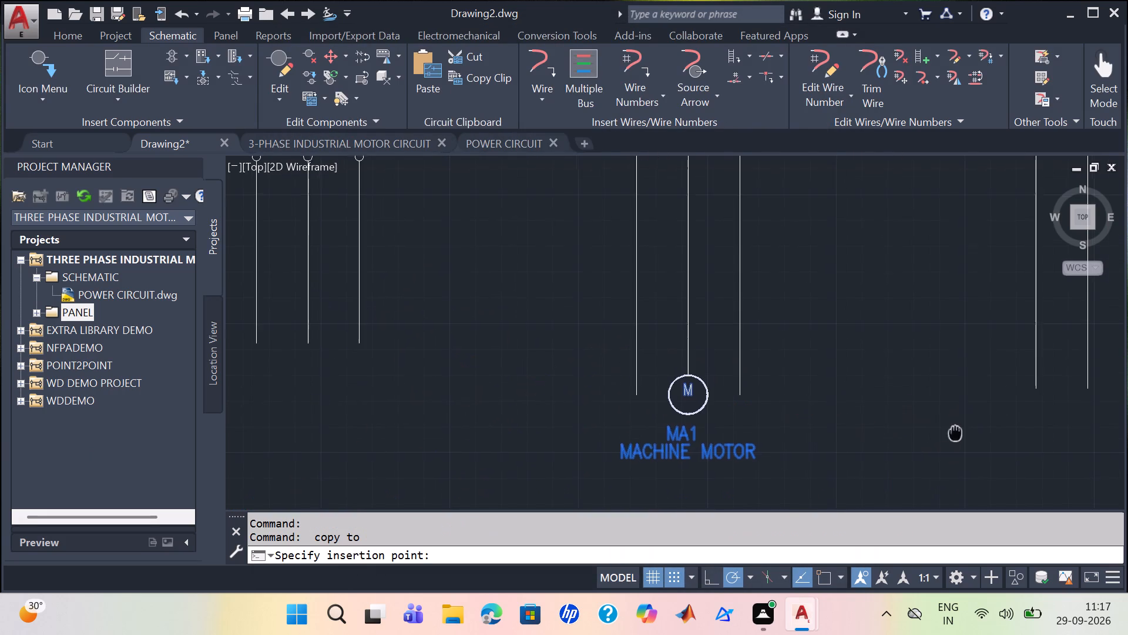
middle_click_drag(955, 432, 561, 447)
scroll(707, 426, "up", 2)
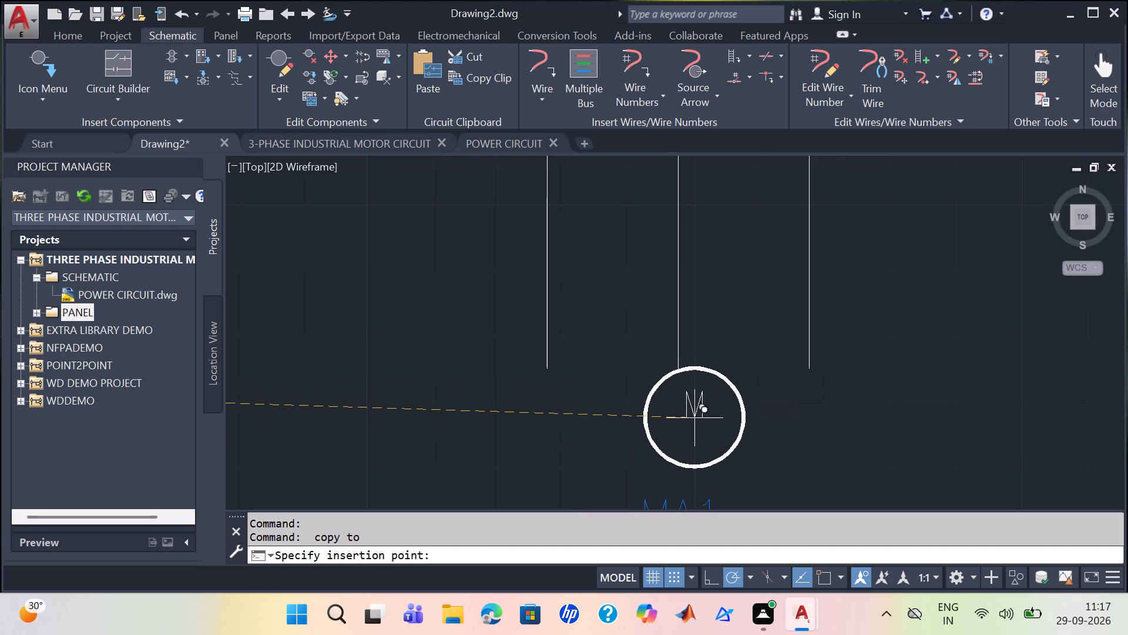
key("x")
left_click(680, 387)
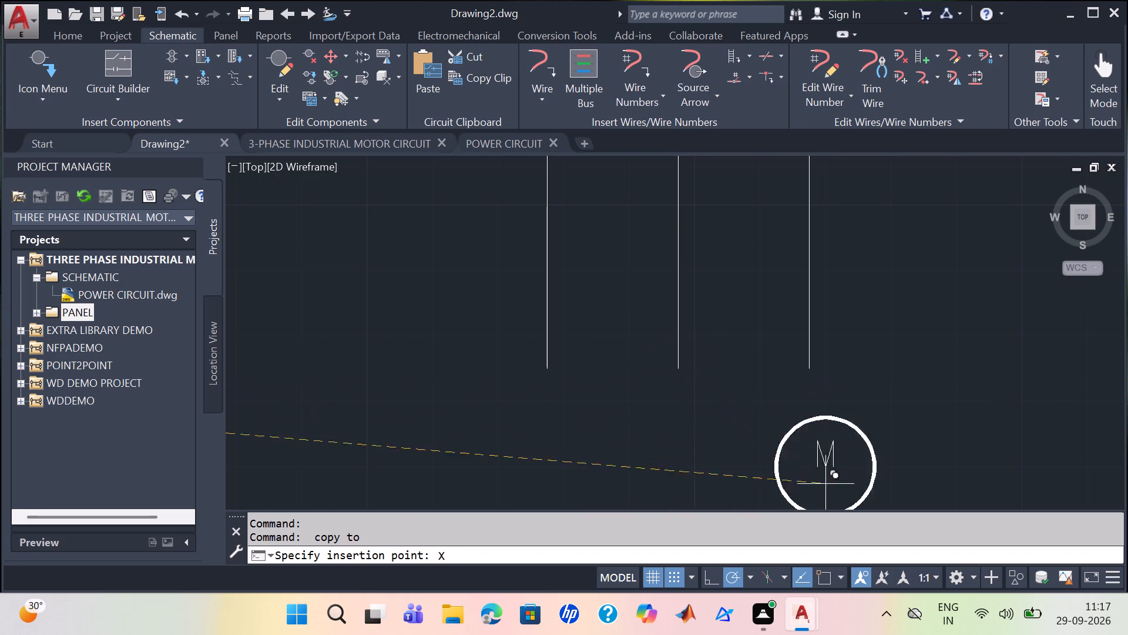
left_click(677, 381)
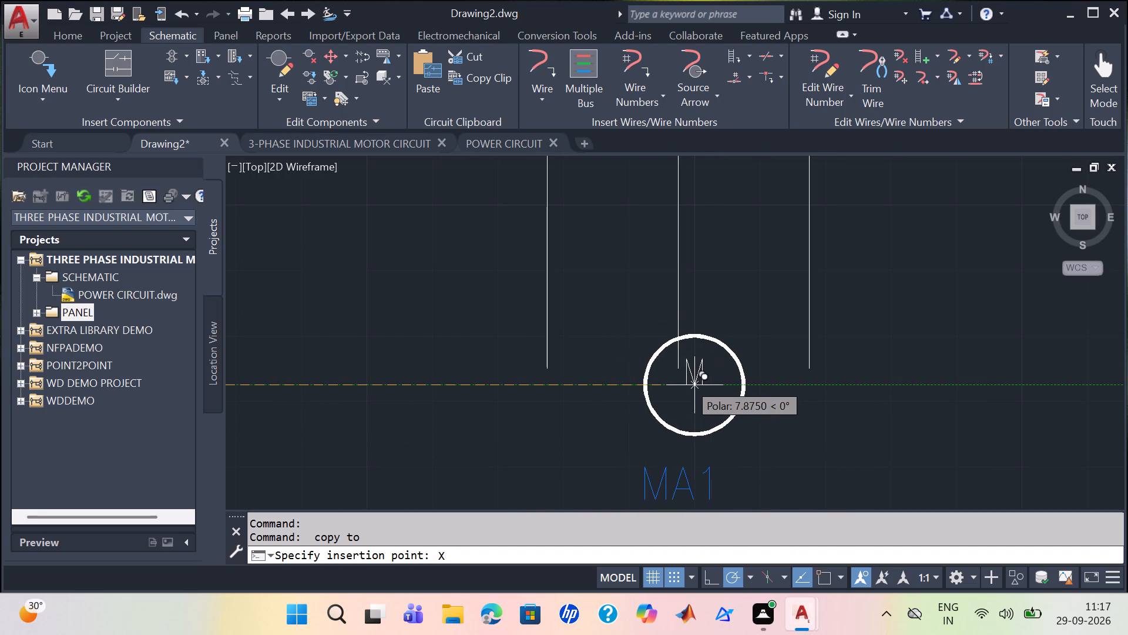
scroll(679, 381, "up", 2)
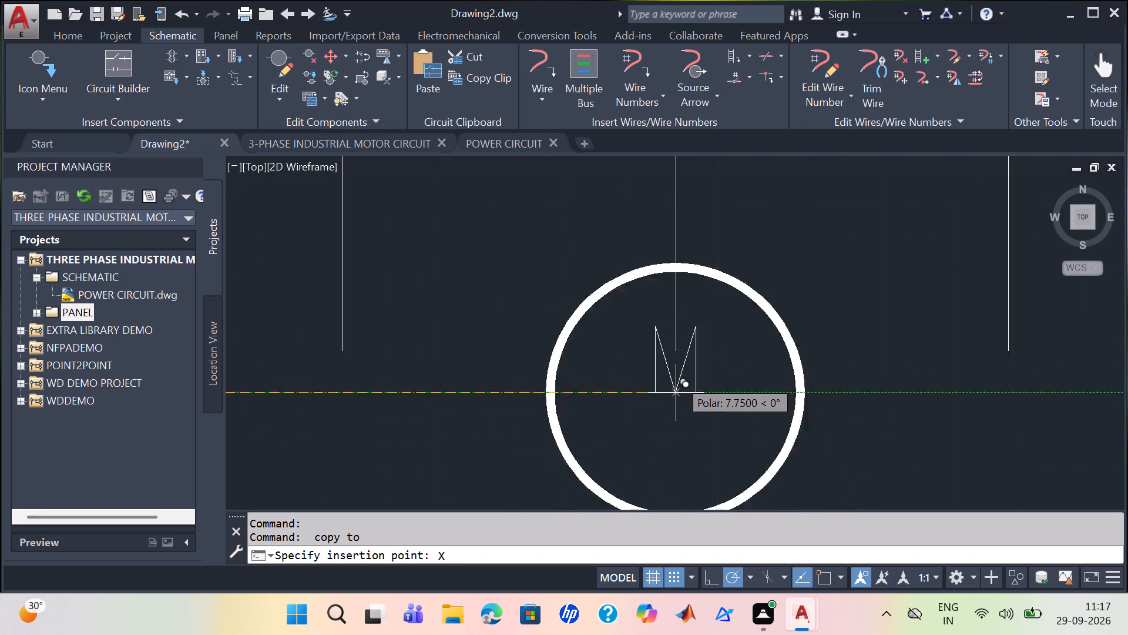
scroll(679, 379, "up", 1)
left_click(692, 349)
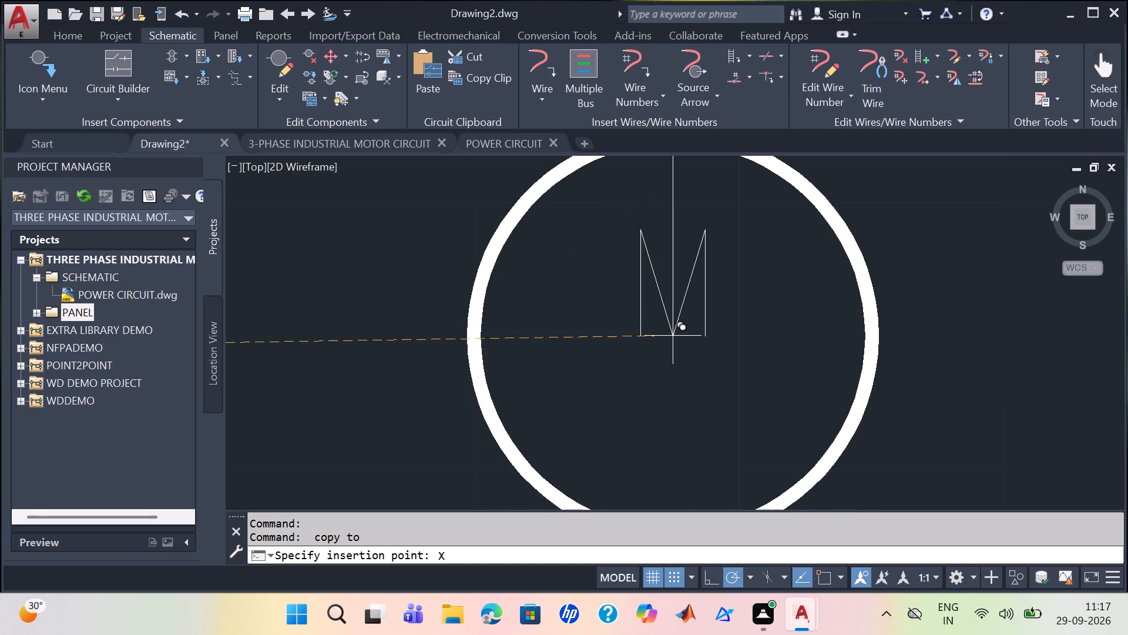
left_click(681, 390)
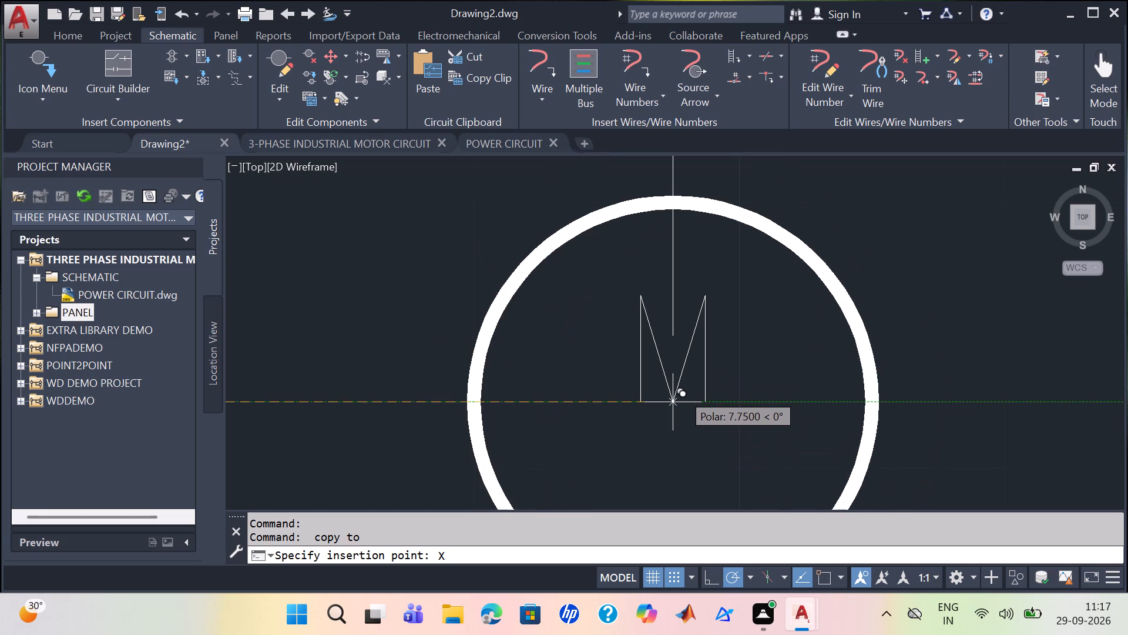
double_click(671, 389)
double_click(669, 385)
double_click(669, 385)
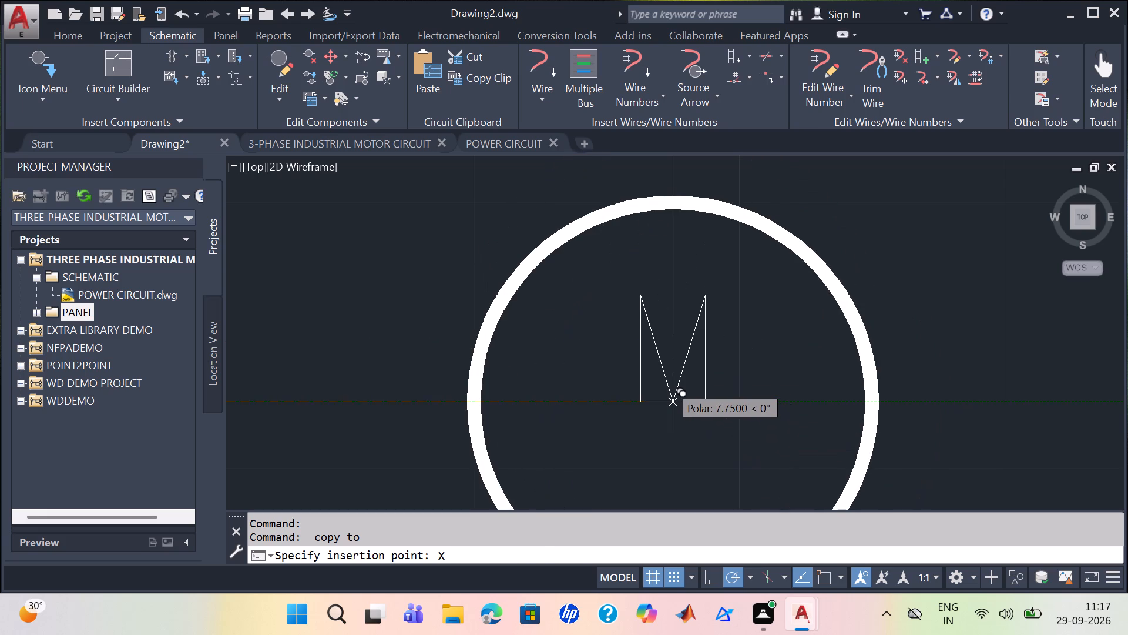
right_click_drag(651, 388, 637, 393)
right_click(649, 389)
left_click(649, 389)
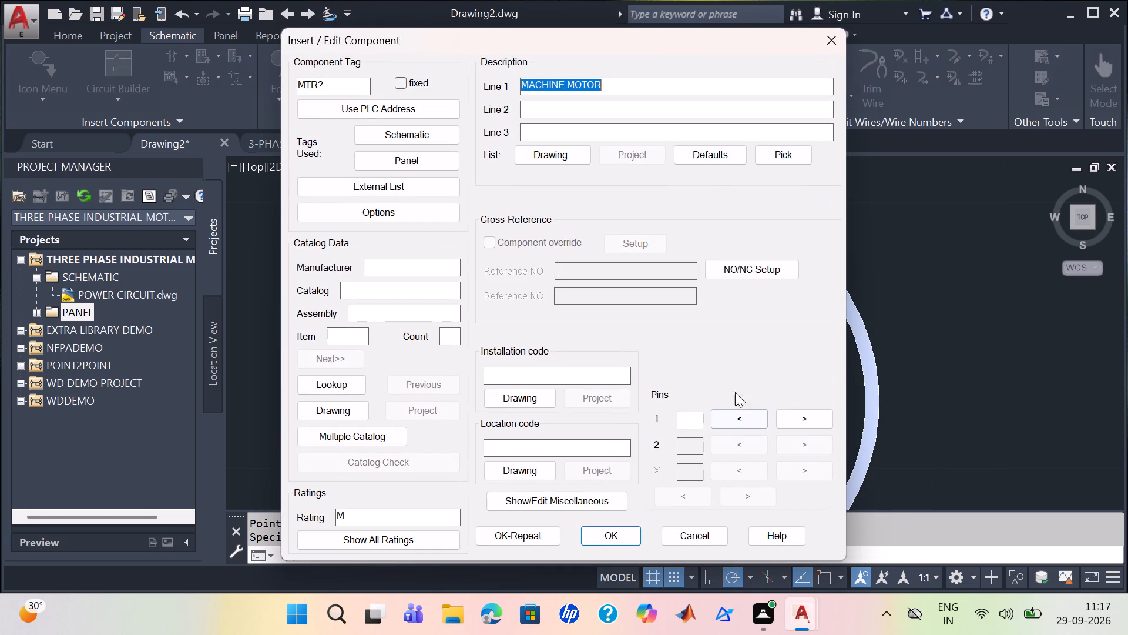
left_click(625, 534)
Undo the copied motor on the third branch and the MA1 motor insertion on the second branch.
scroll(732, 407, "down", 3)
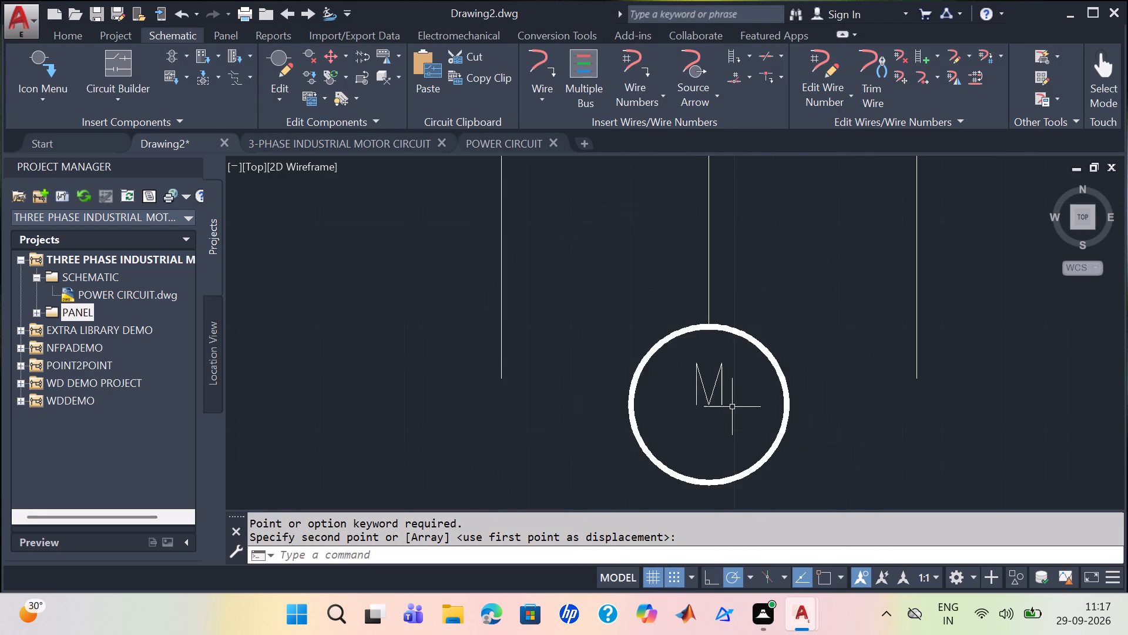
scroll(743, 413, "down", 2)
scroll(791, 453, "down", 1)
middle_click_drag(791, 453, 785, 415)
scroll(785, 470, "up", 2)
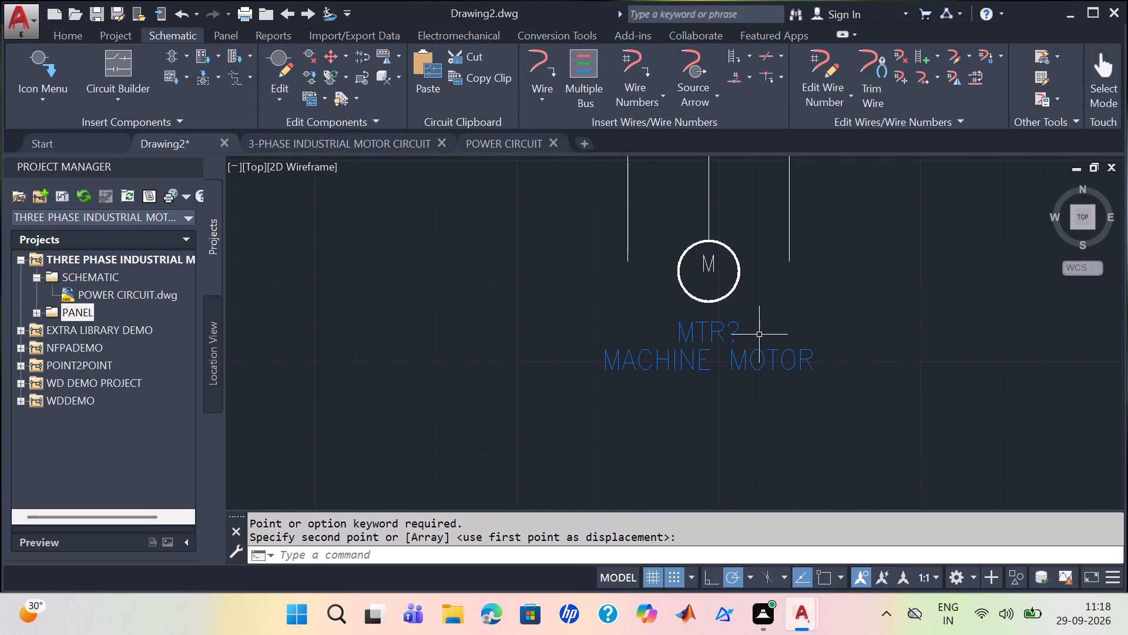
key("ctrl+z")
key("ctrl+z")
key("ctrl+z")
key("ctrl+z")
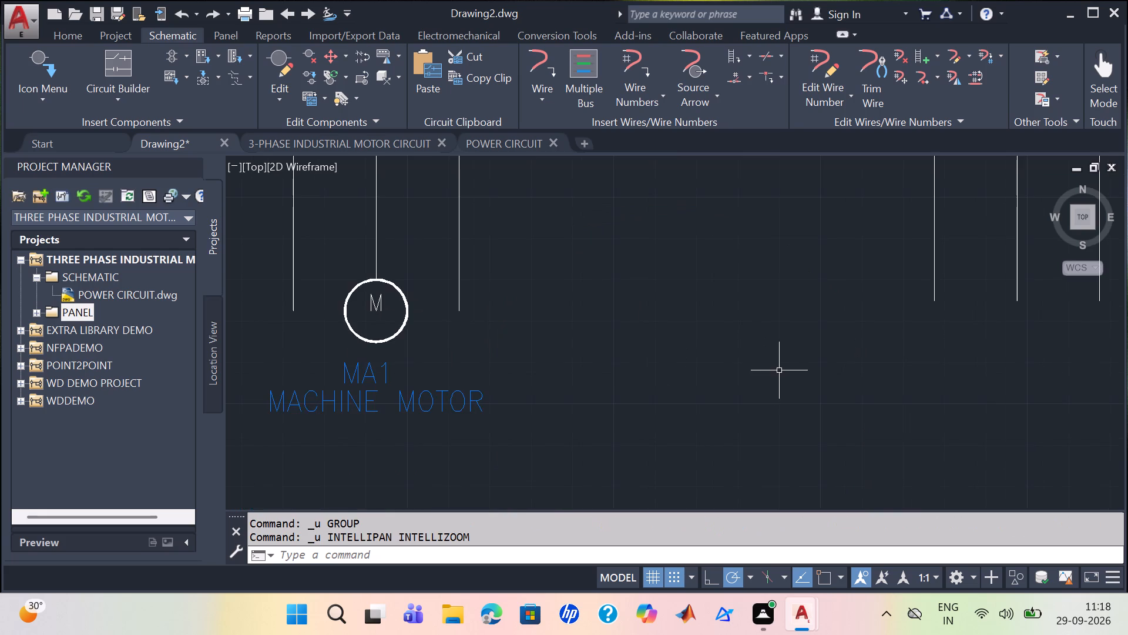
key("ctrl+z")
Examine the whole power circuit, from the supply lines and breakers down to the open lower ends of the three branches.
middle_click_drag(412, 307, 599, 313)
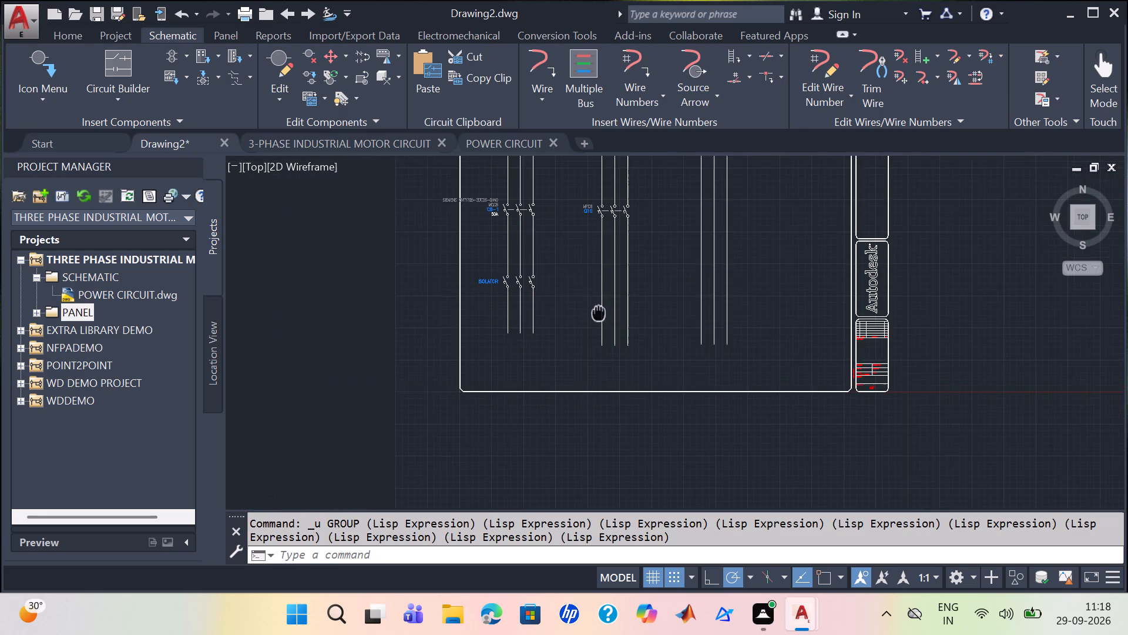
middle_click_drag(599, 313, 593, 361)
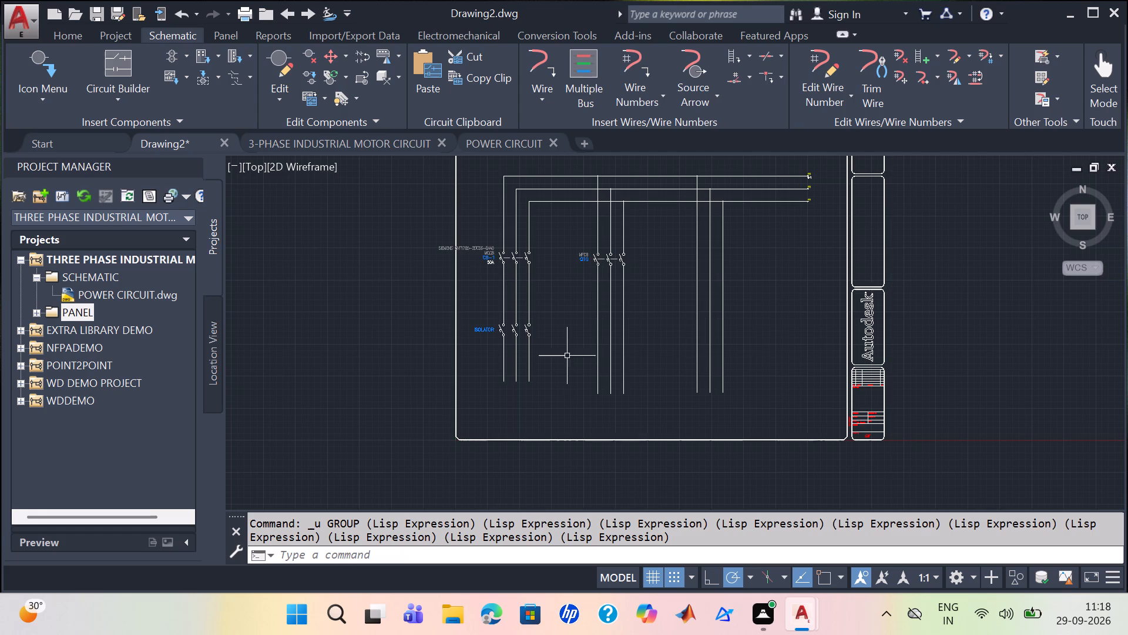
scroll(637, 320, "up", 1)
scroll(637, 319, "down", 2)
scroll(637, 319, "up", 2)
middle_click_drag(637, 319, 622, 475)
middle_click_drag(680, 476, 628, 414)
middle_click_drag(640, 418, 636, 406)
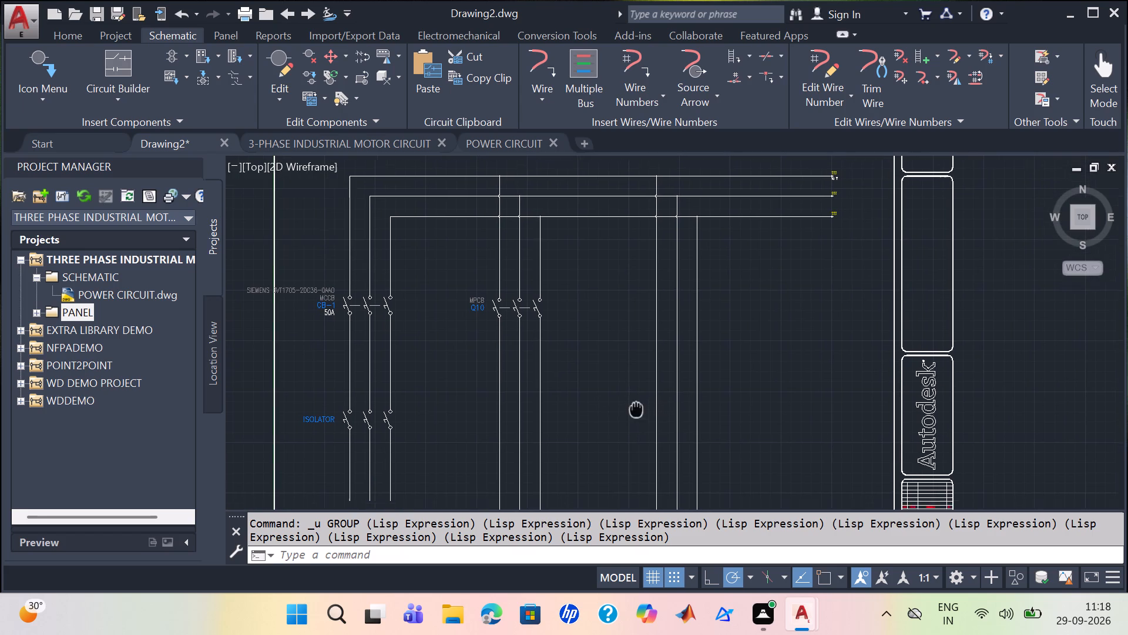
middle_click_drag(636, 406, 636, 387)
scroll(649, 412, "down", 1)
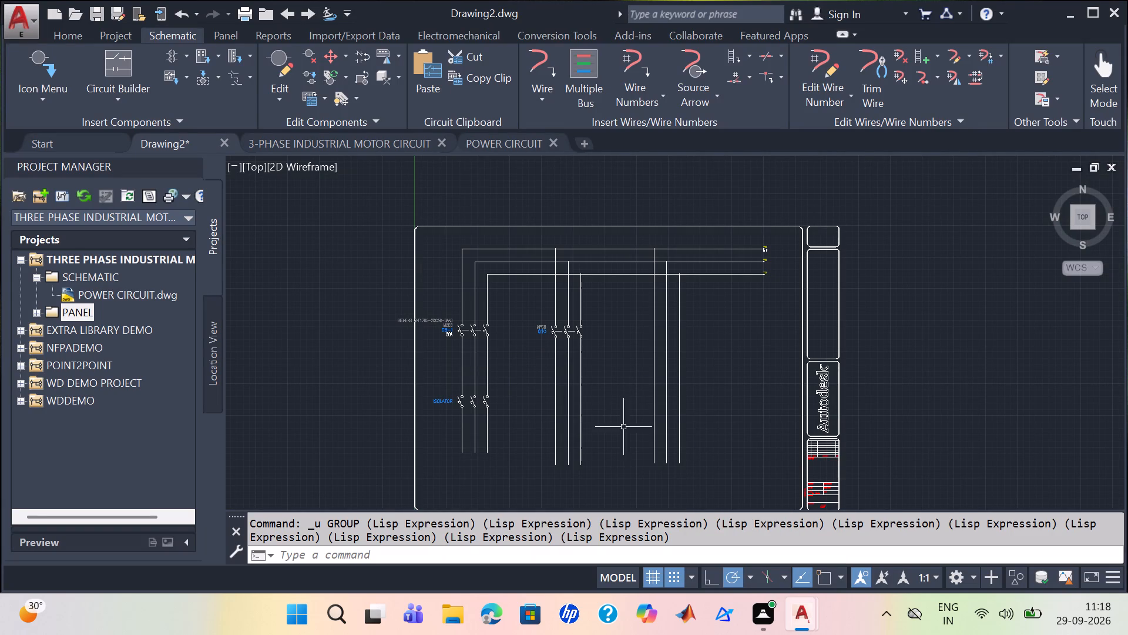
scroll(628, 379, "up", 1)
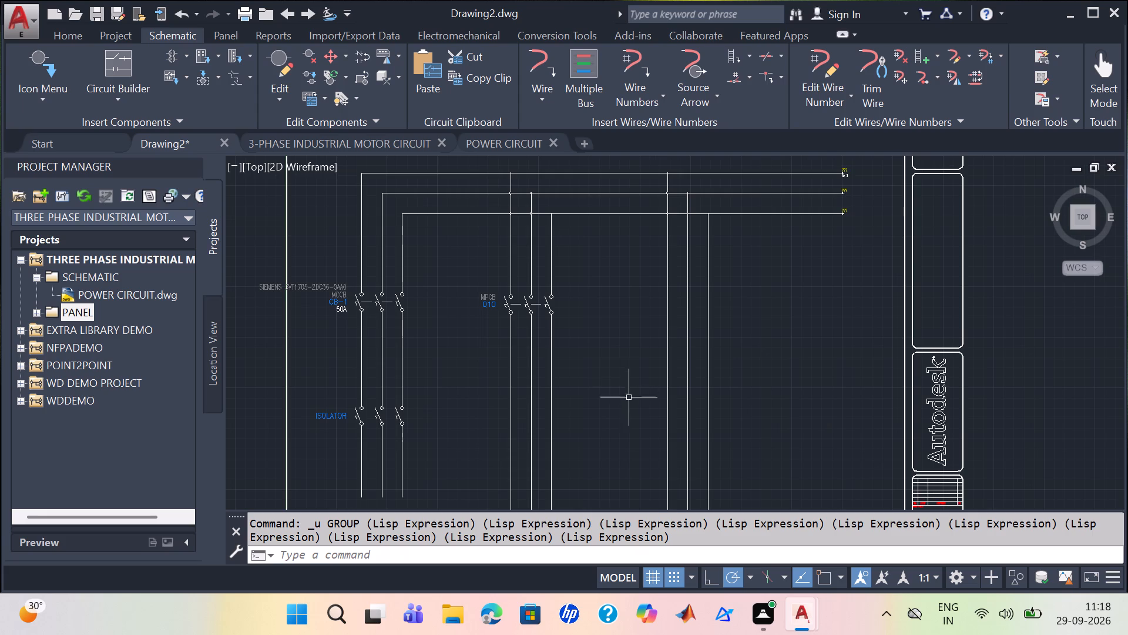
scroll(629, 400, "down", 1)
scroll(629, 400, "up", 1)
scroll(629, 403, "down", 1)
middle_click_drag(618, 426, 644, 395)
scroll(618, 426, "down", 1)
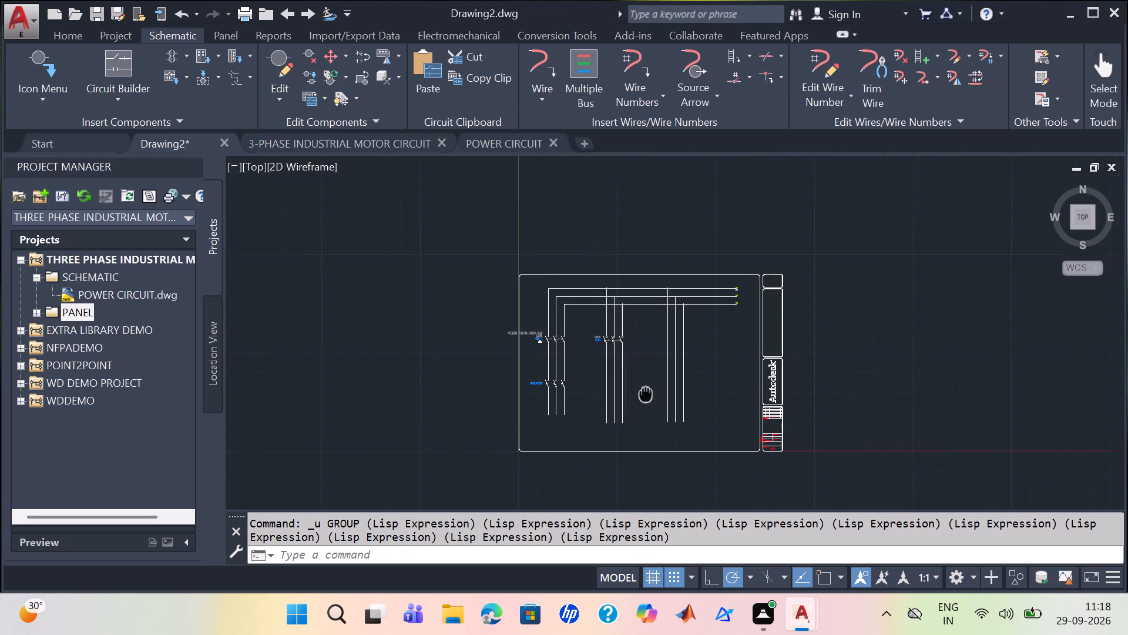
middle_click_drag(644, 395, 630, 406)
scroll(634, 406, "up", 2)
scroll(634, 406, "down", 2)
scroll(634, 407, "up", 1)
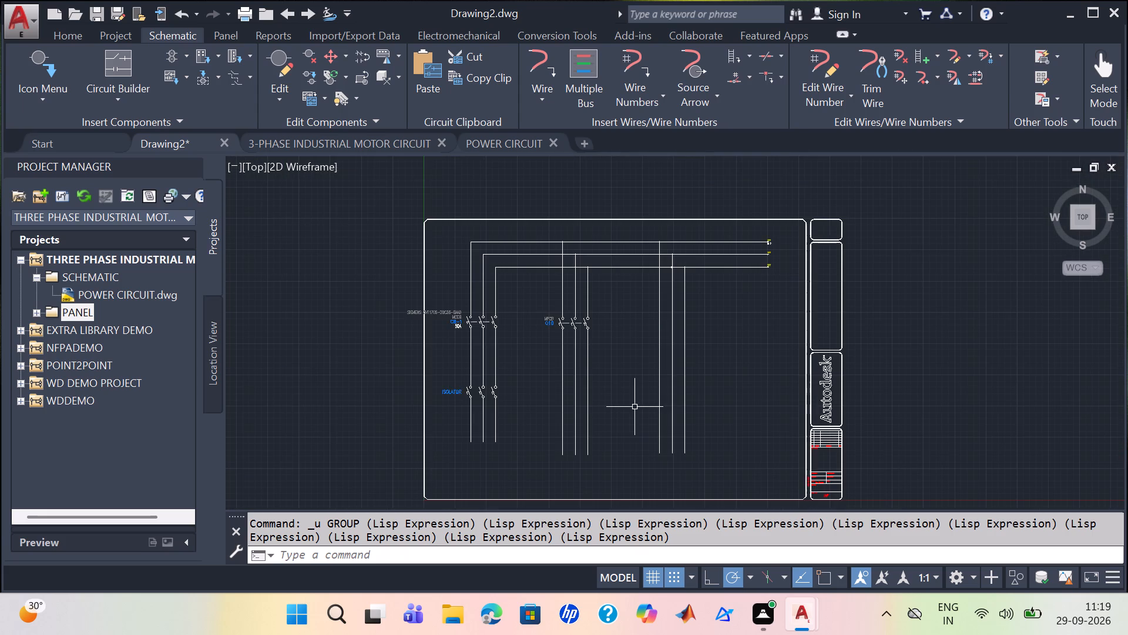
Delete the existing source signal arrow at the far end of the uppermost supply line.
scroll(634, 407, "up", 1)
scroll(634, 407, "down", 1)
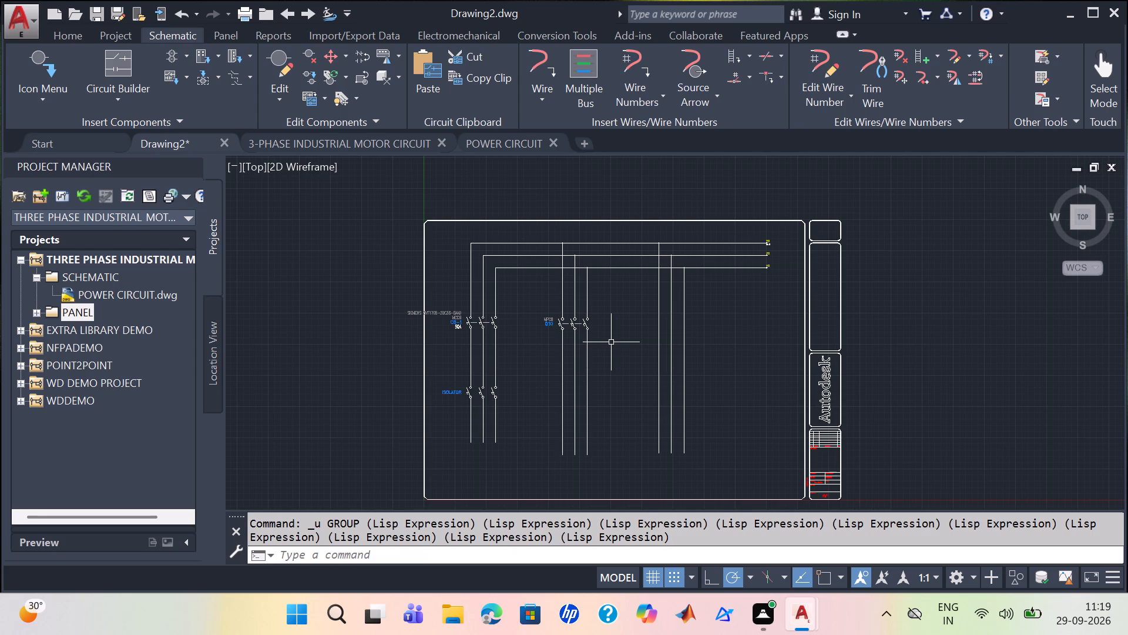
scroll(611, 342, "up", 2)
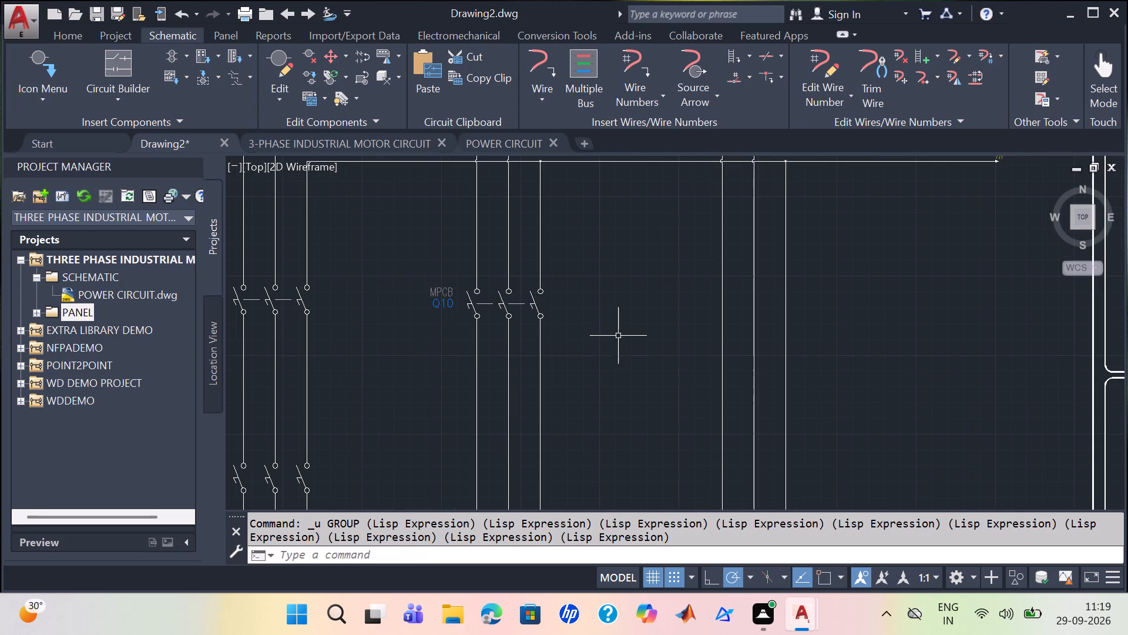
scroll(616, 339, "down", 1)
scroll(605, 360, "up", 1)
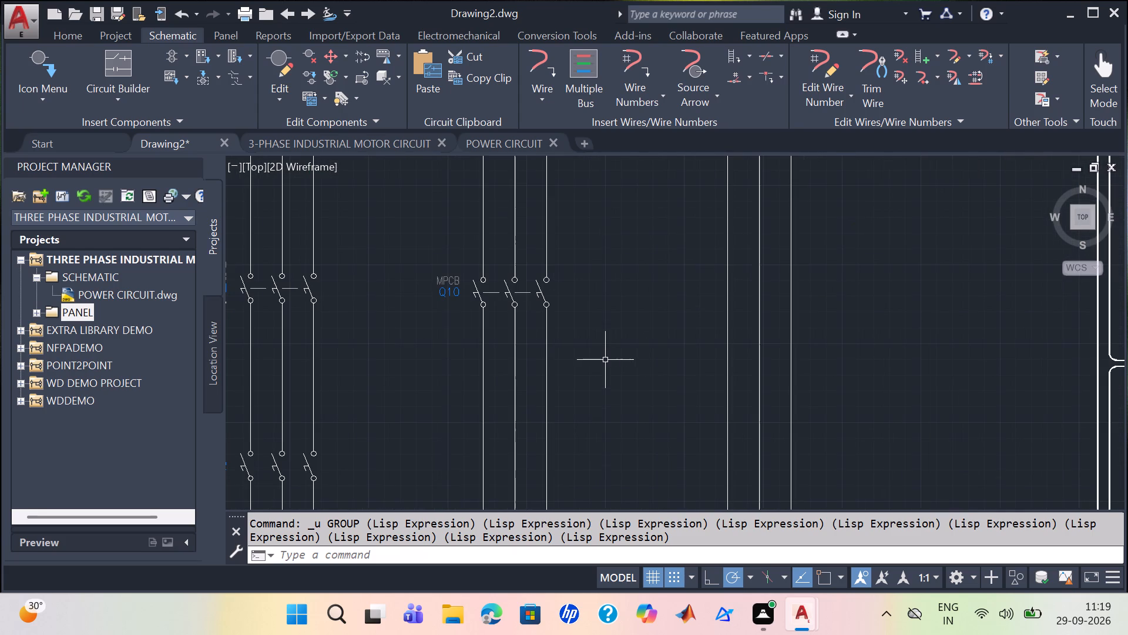
middle_click_drag(965, 246, 870, 432)
scroll(944, 283, "down", 1)
scroll(879, 345, "up", 2)
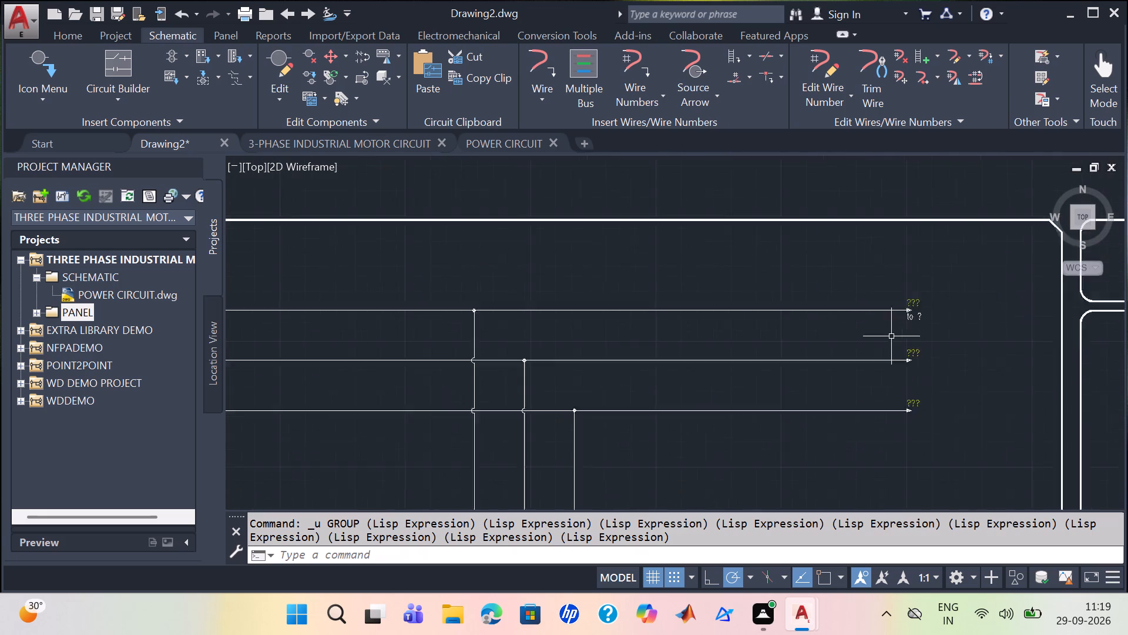
scroll(891, 336, "up", 3)
left_click(911, 279)
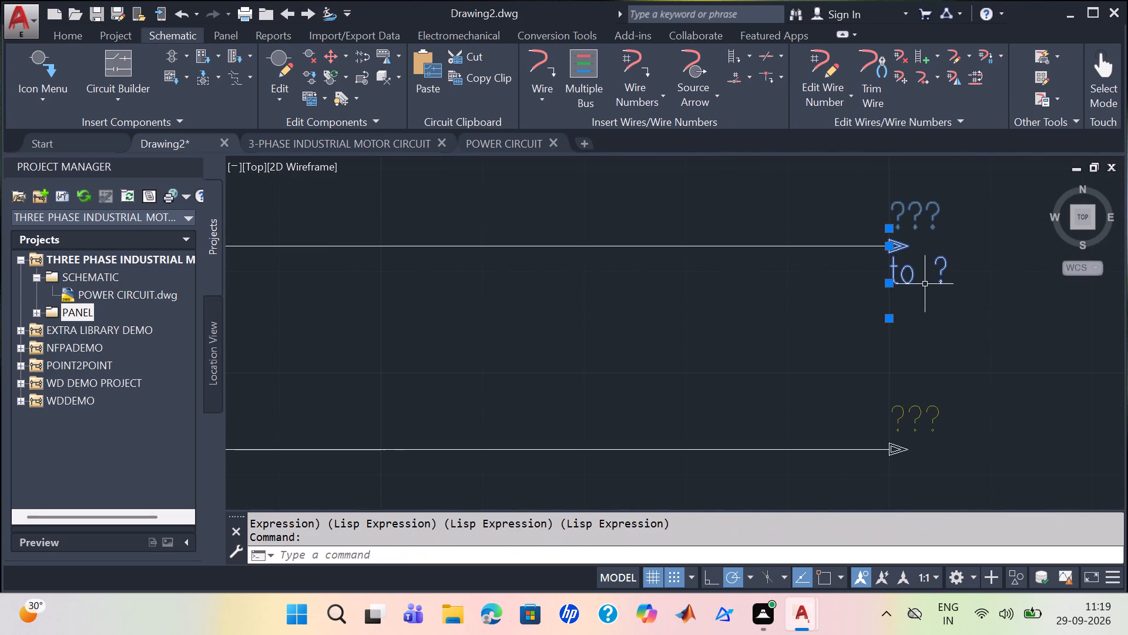
key("Delete")
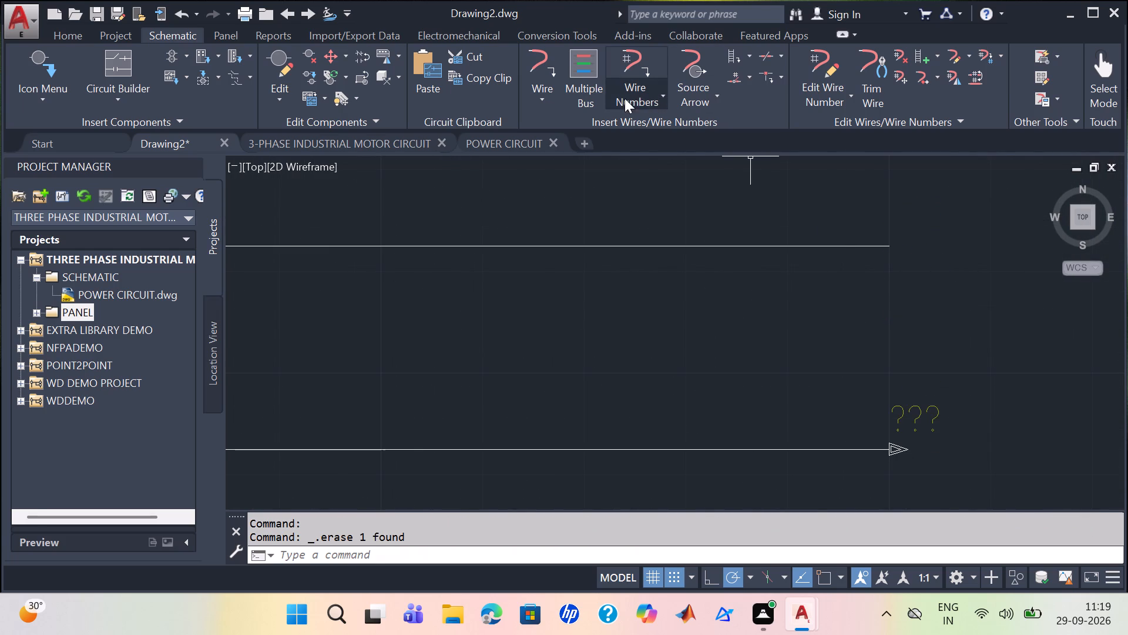
Insert a style 1 source arrow with signal code 5 at the uppermost supply line's end, choosing to add a matching destination arrow.
left_click(704, 83)
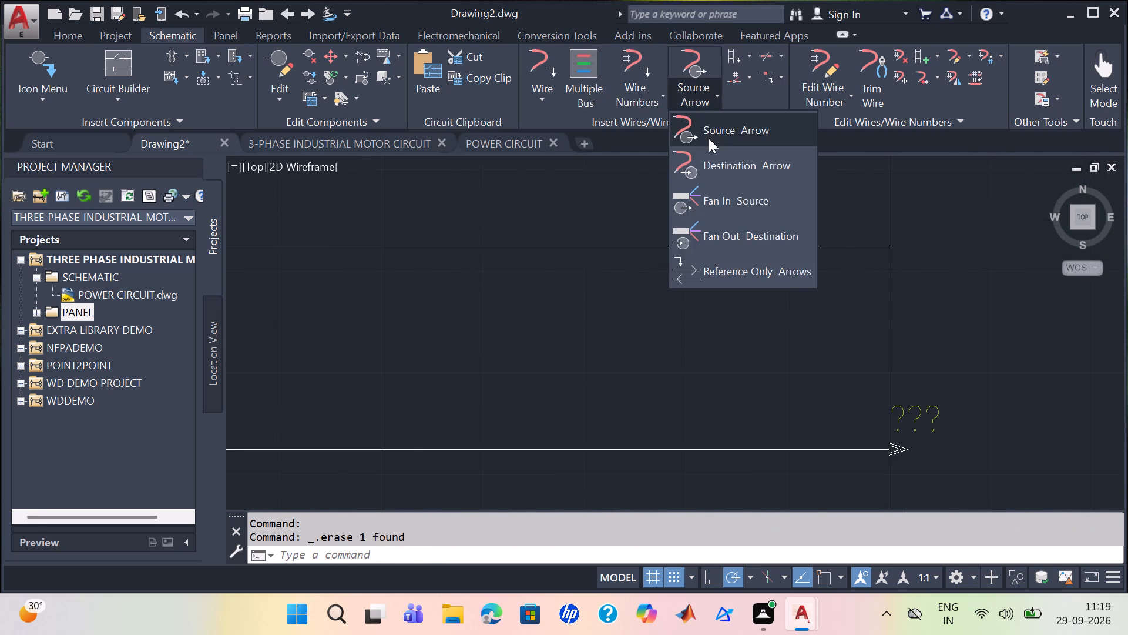
left_click(724, 129)
left_click(893, 250)
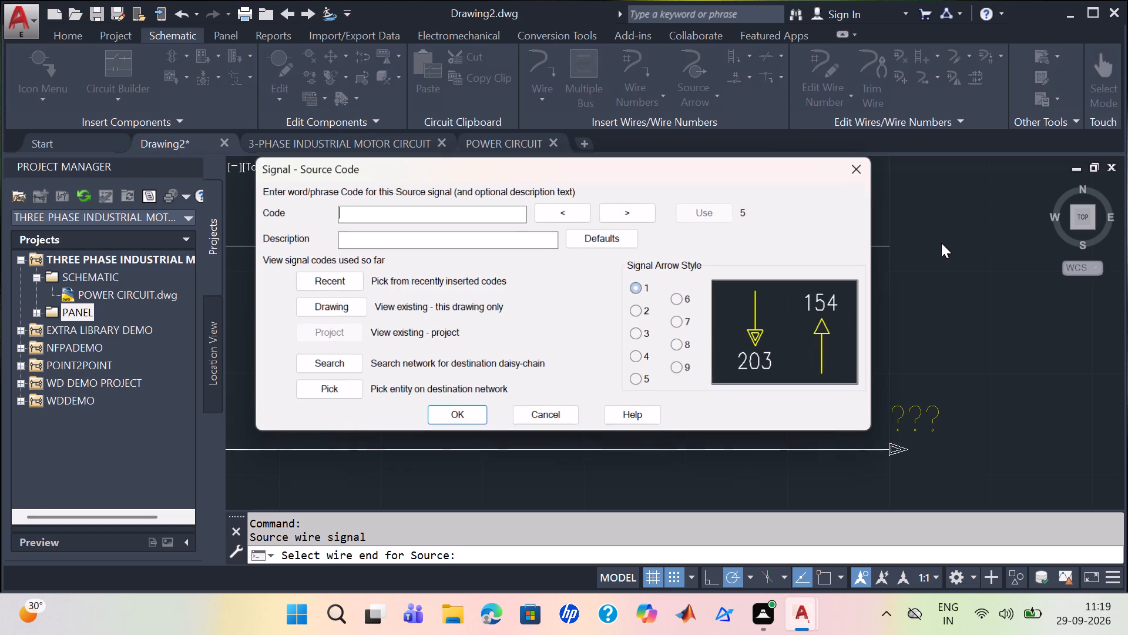
left_click(720, 209)
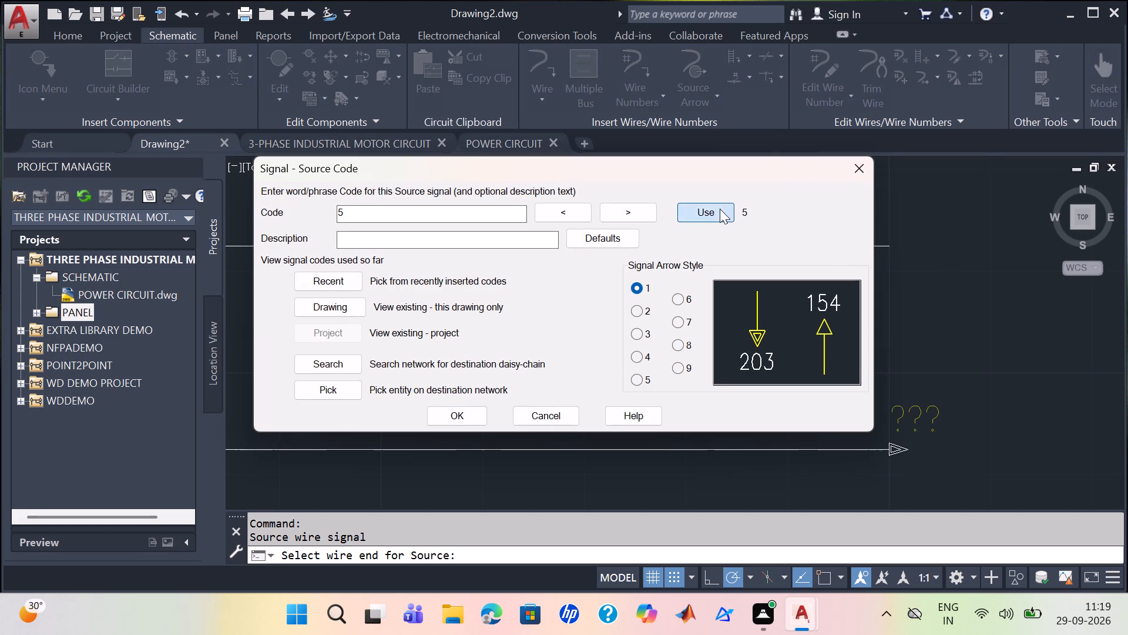
left_click(461, 415)
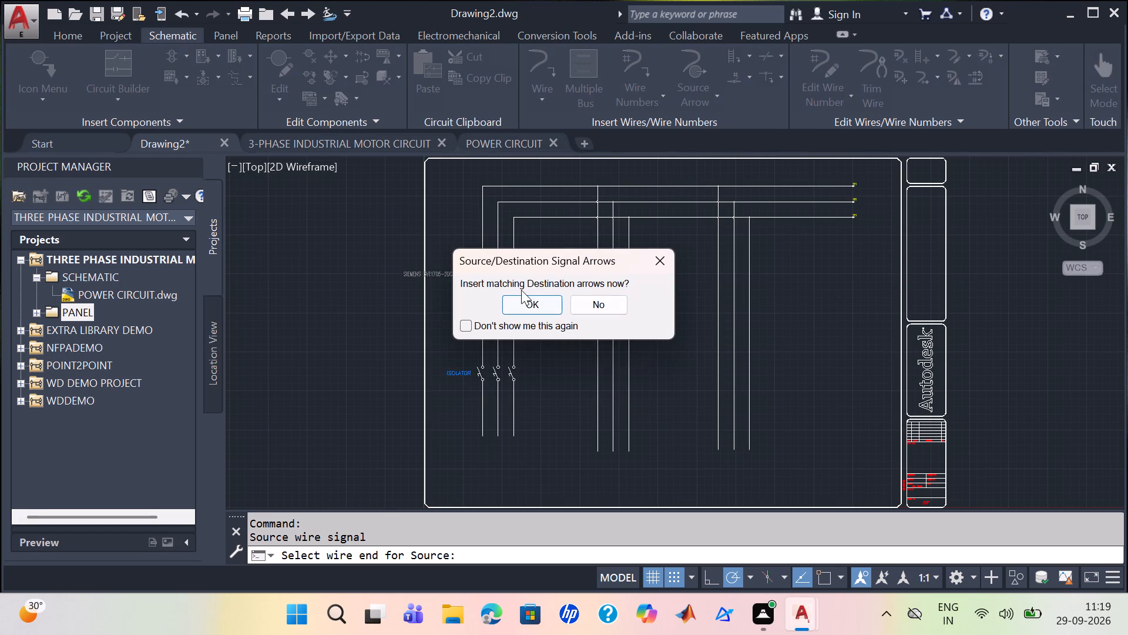
left_click(523, 303)
Look over the supply lines, breakers and branches for a wire end to take the matching destination arrow with code 5.
scroll(913, 187, "up", 2)
scroll(774, 170, "up", 1)
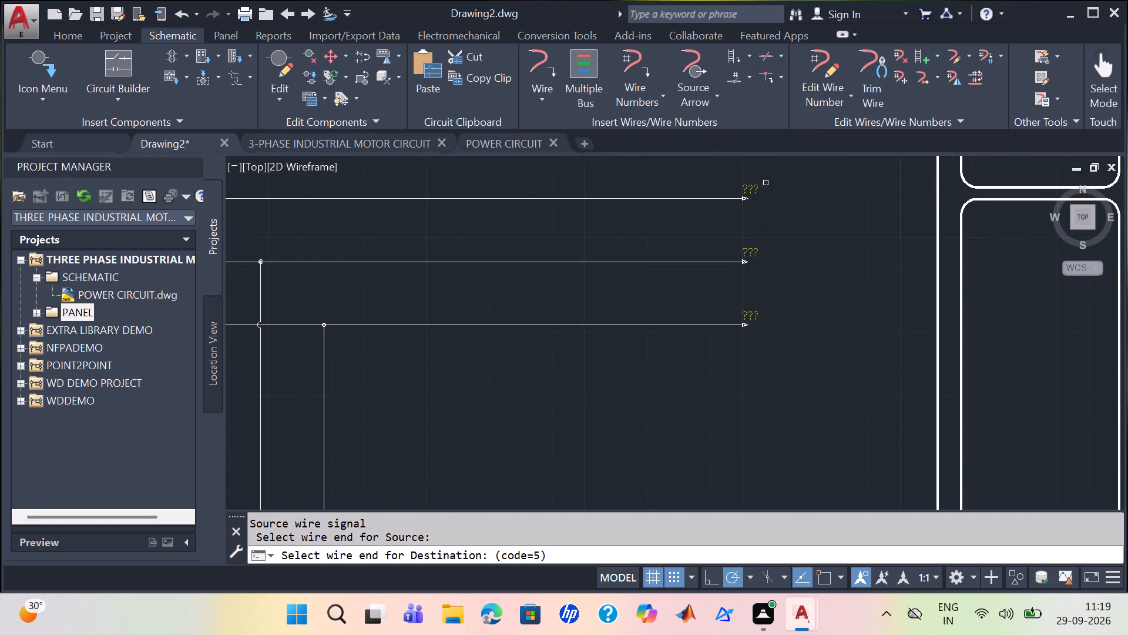
scroll(761, 250, "up", 2)
scroll(763, 265, "down", 4)
scroll(677, 376, "up", 1)
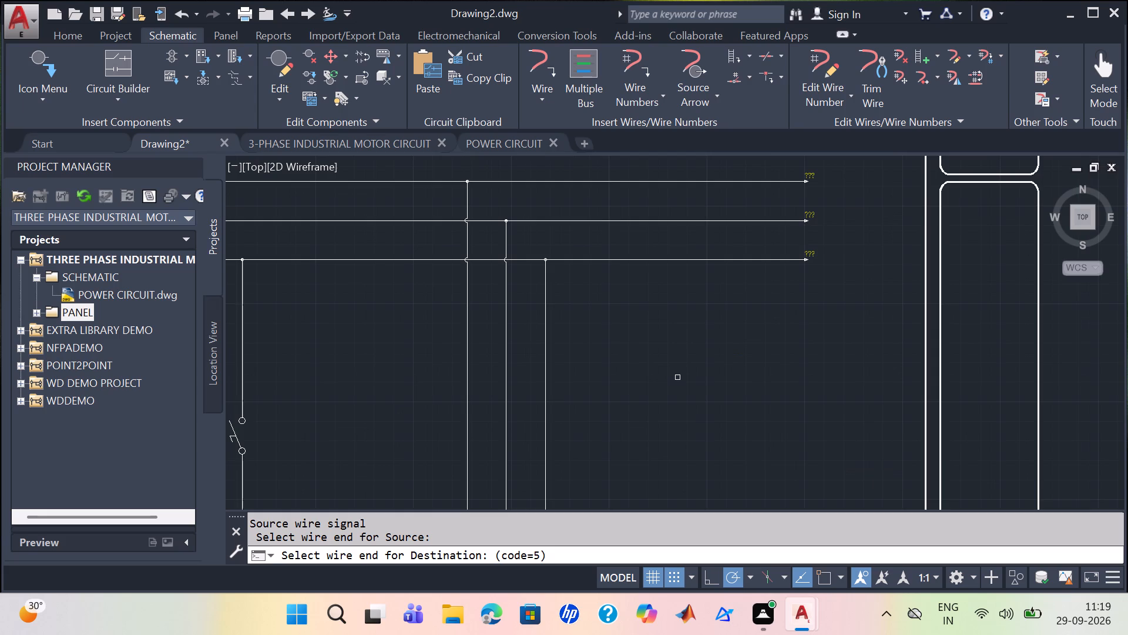
scroll(839, 322, "up", 2)
middle_click_drag(832, 276, 888, 504)
scroll(888, 497, "up", 1)
scroll(886, 493, "down", 4)
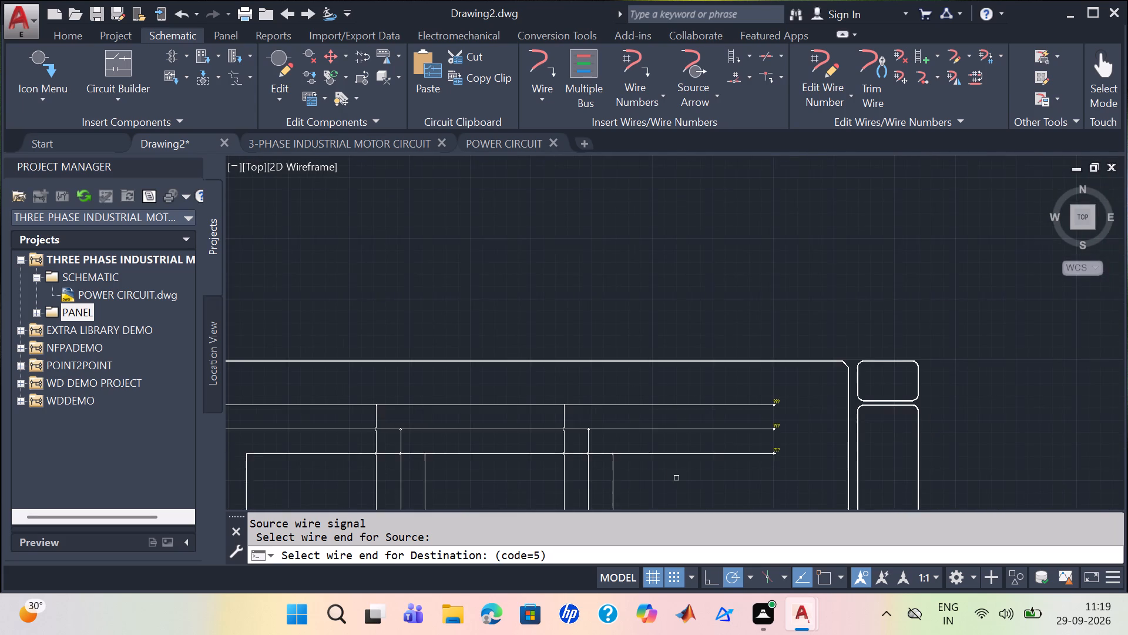
middle_click_drag(676, 477, 867, 312)
middle_click_drag(855, 400, 862, 330)
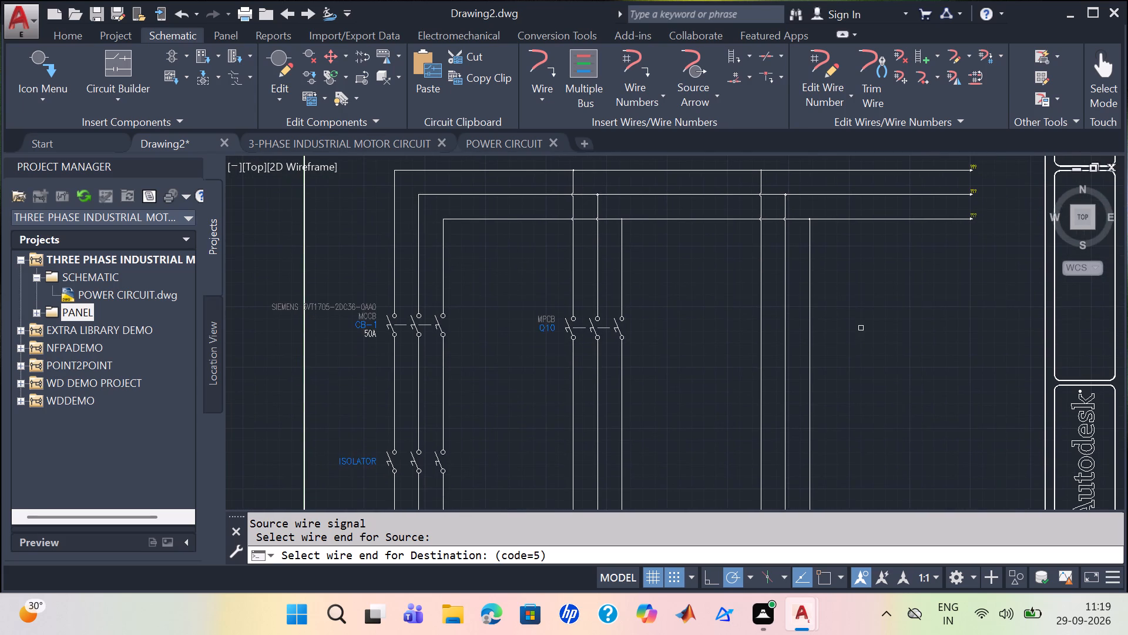
scroll(845, 370, "down", 1)
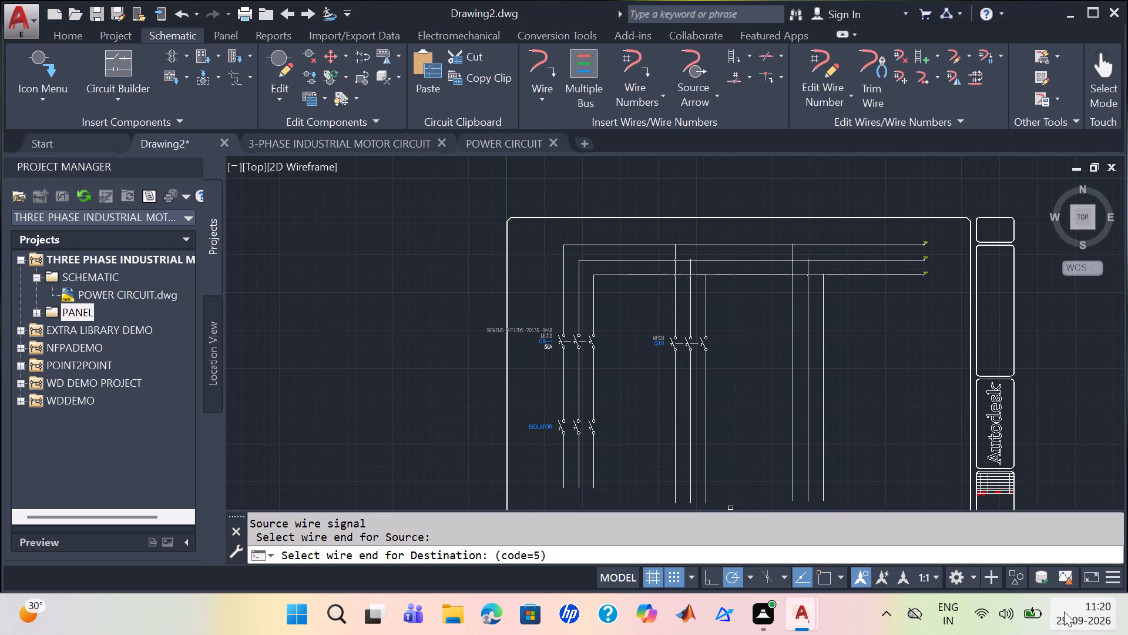
scroll(723, 448, "up", 1)
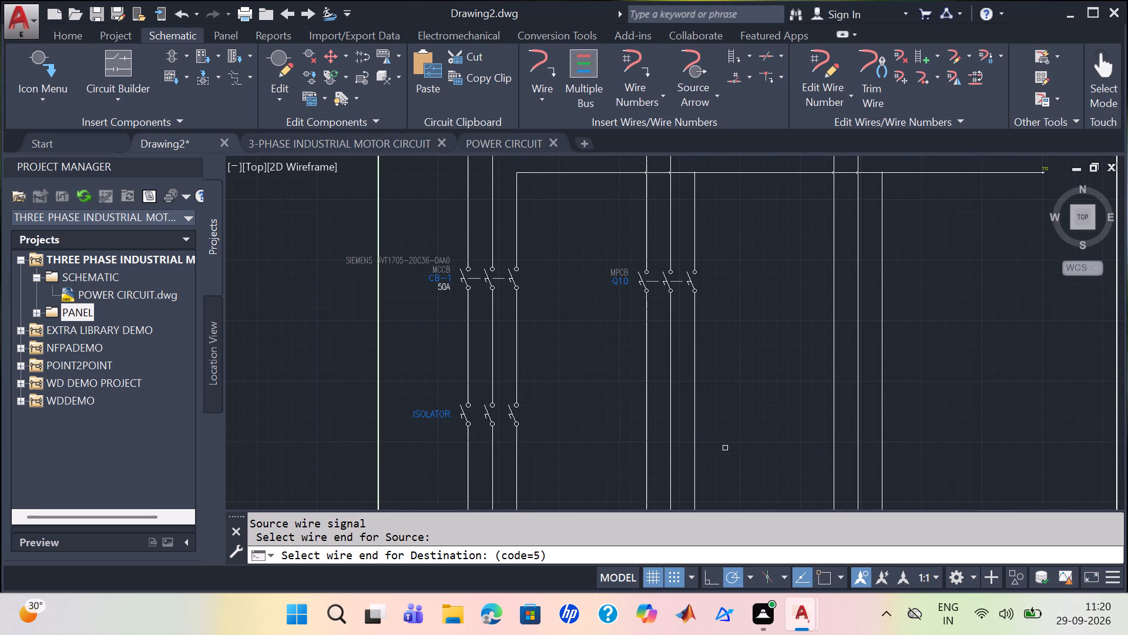
scroll(753, 443, "up", 1)
middle_click_drag(753, 443, 770, 569)
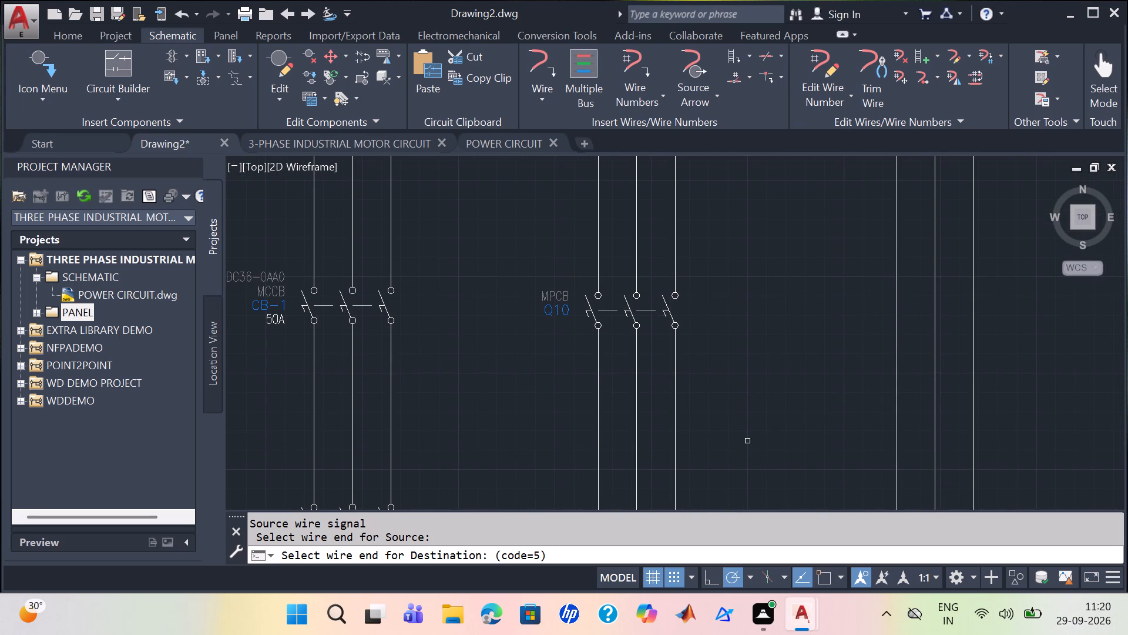
scroll(726, 338, "up", 2)
scroll(726, 338, "down", 2)
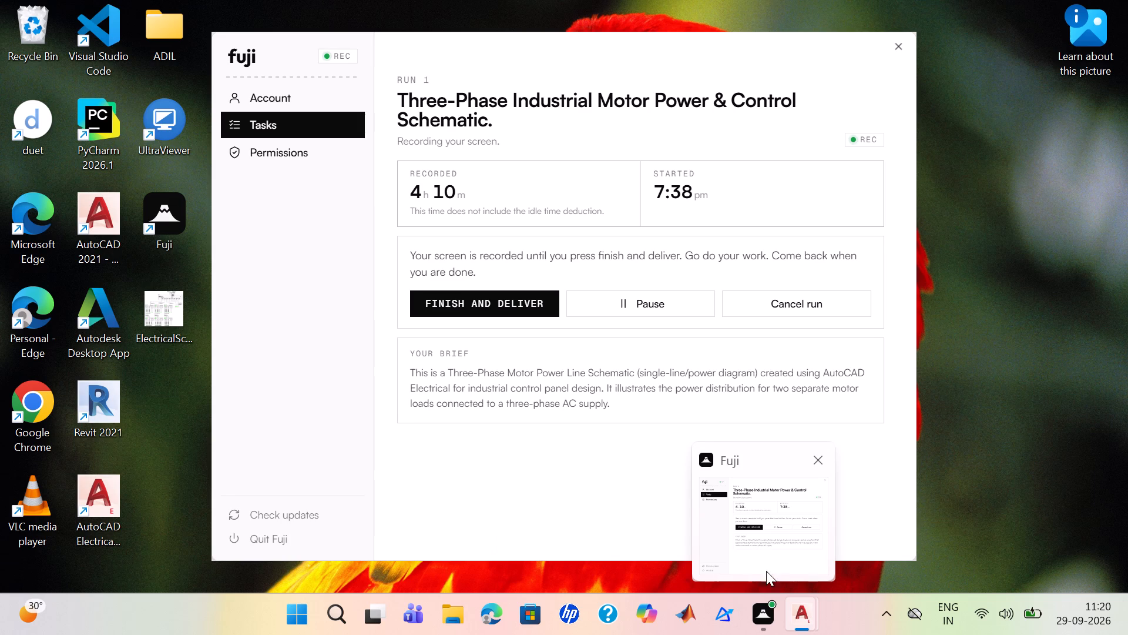
left_click(549, 323)
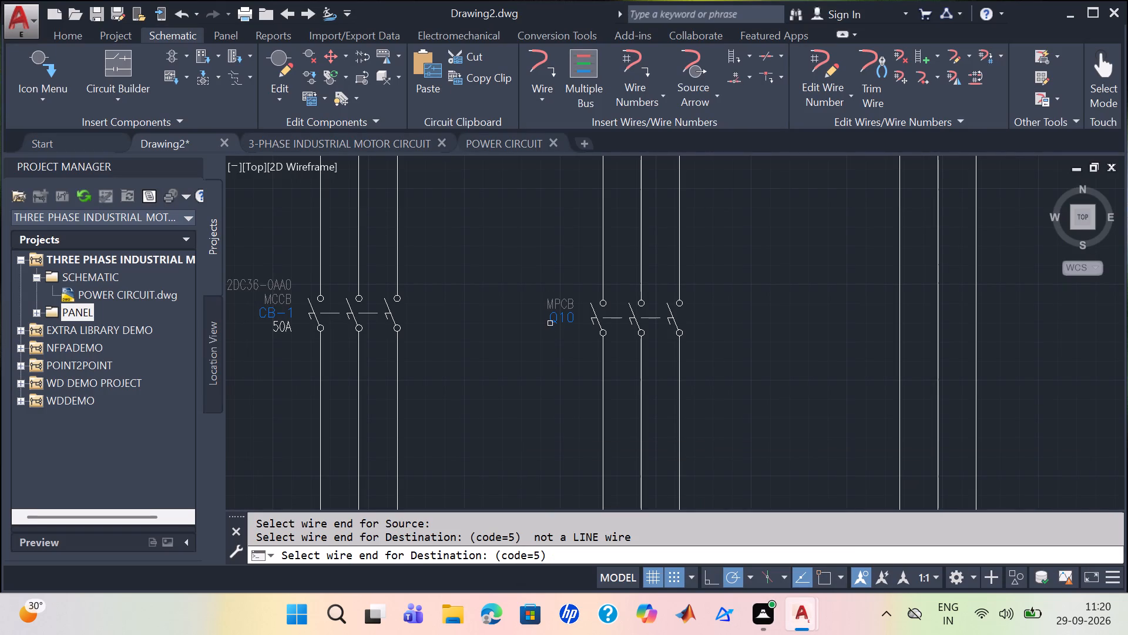
Leave the destination arrow placement and save Drawing2.dwg with the whole power circuit in view.
key("ctrl+s")
scroll(447, 349, "down", 1)
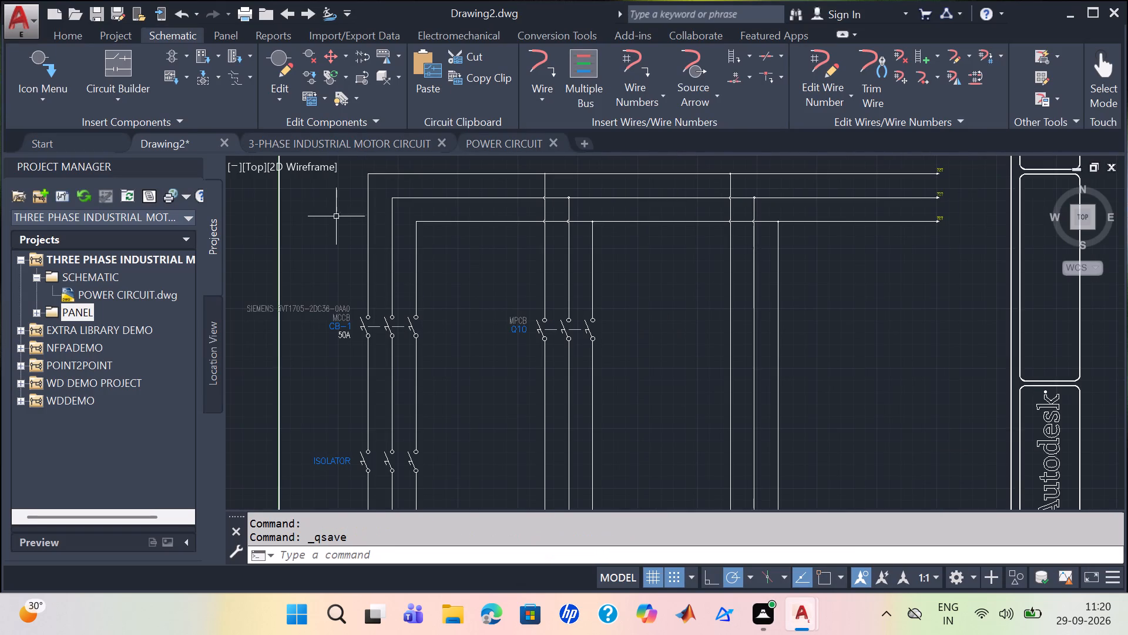
left_click(93, 16)
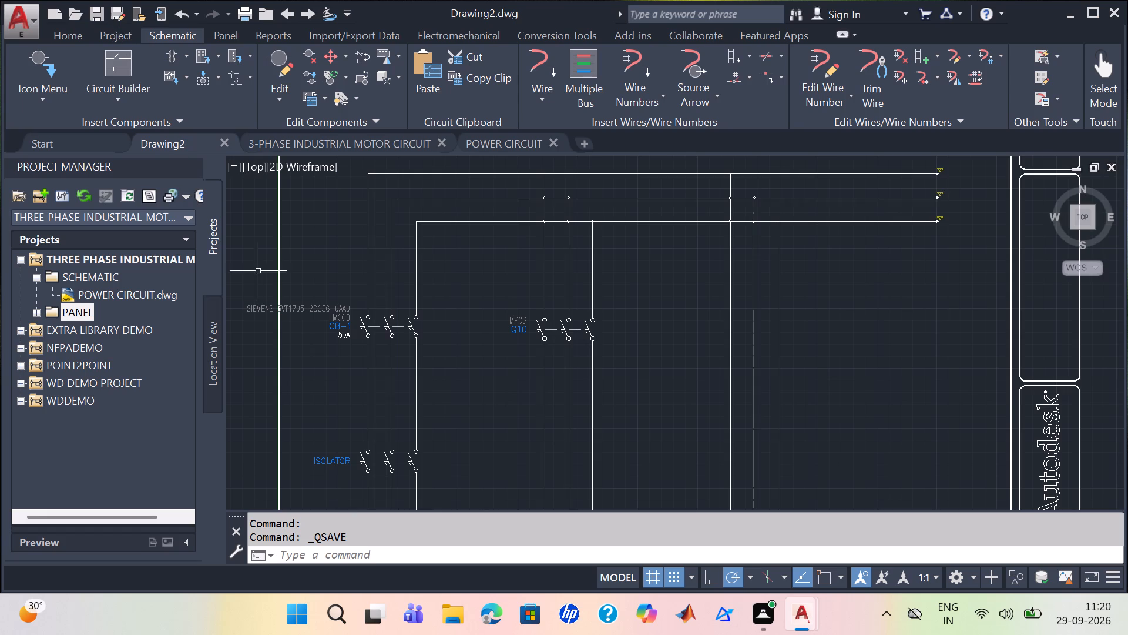
scroll(380, 293, "down", 2)
scroll(513, 296, "up", 2)
scroll(478, 288, "down", 2)
scroll(477, 299, "up", 1)
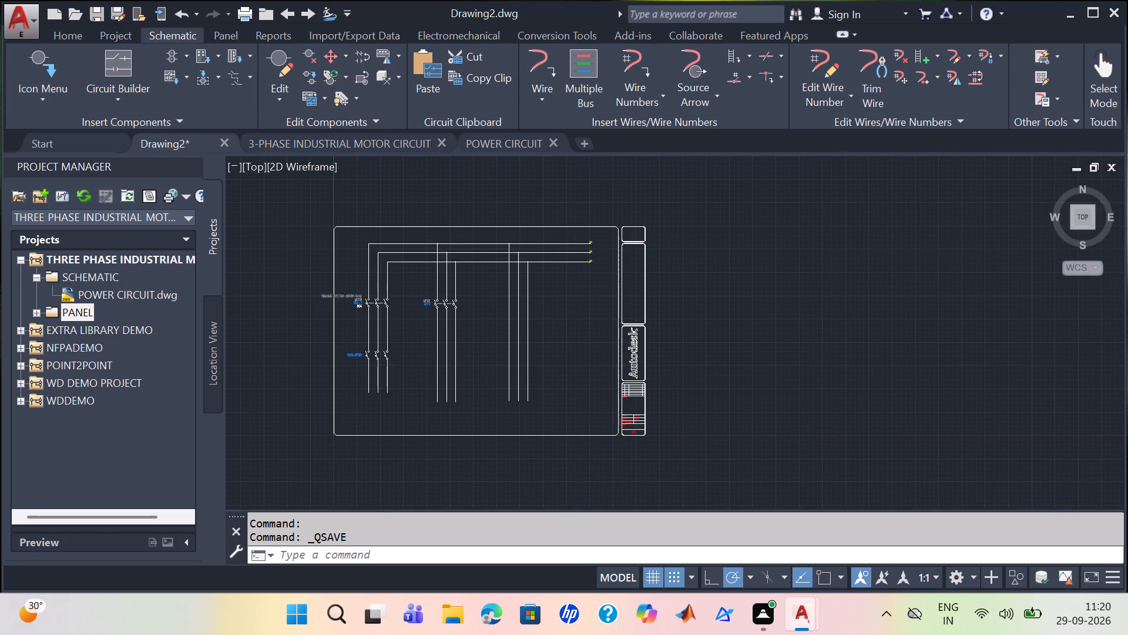
double_click(100, 21)
double_click(100, 16)
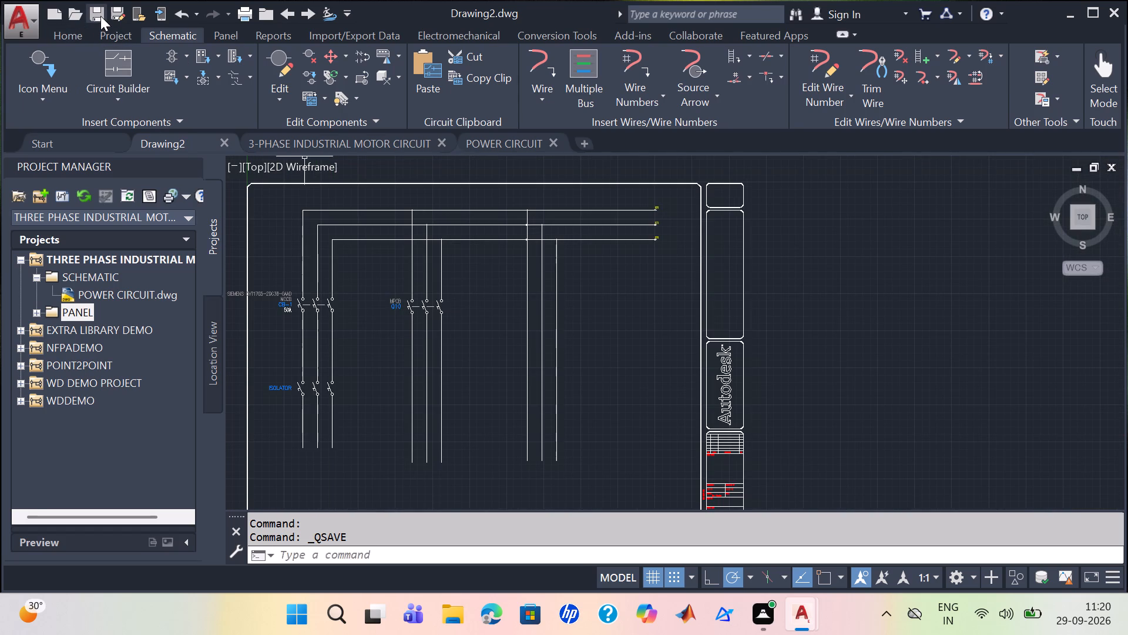
triple_click(98, 14)
left_click(98, 13)
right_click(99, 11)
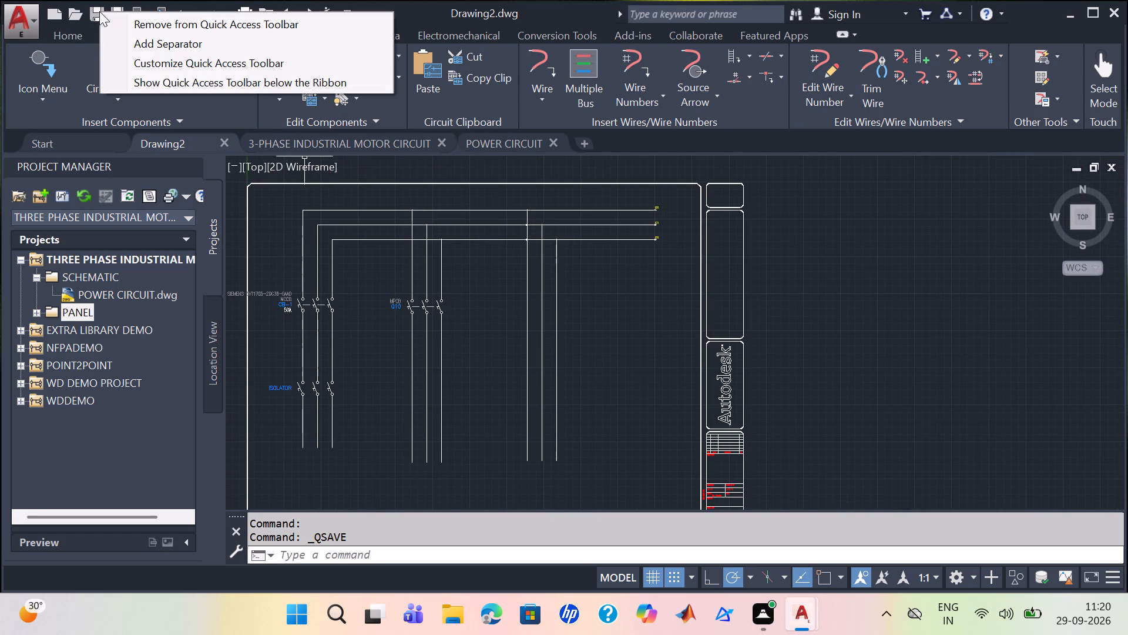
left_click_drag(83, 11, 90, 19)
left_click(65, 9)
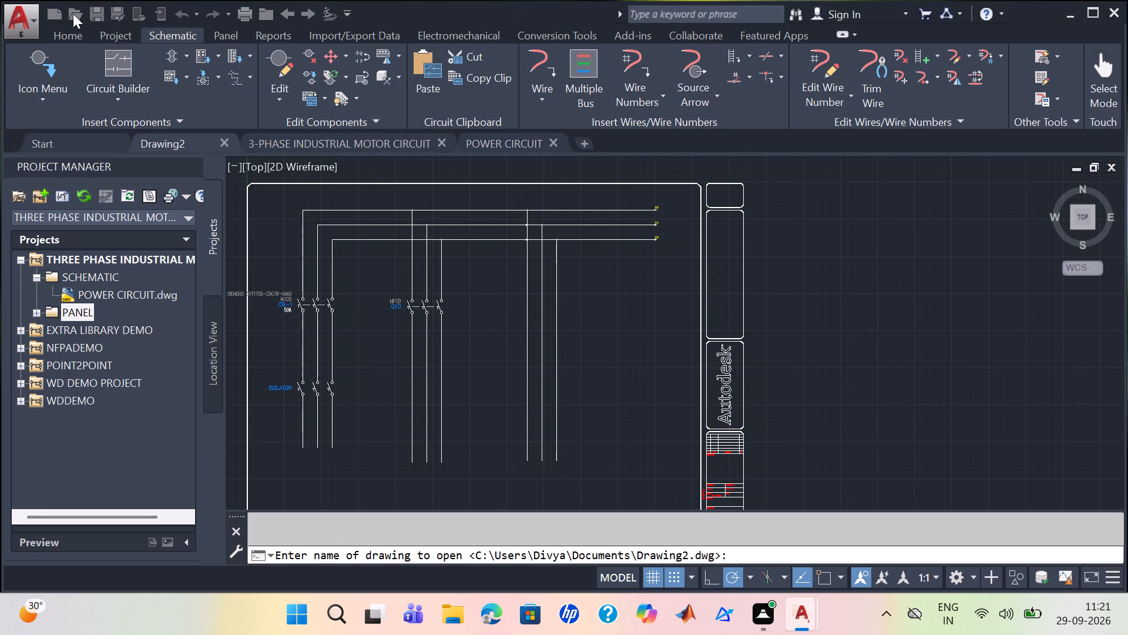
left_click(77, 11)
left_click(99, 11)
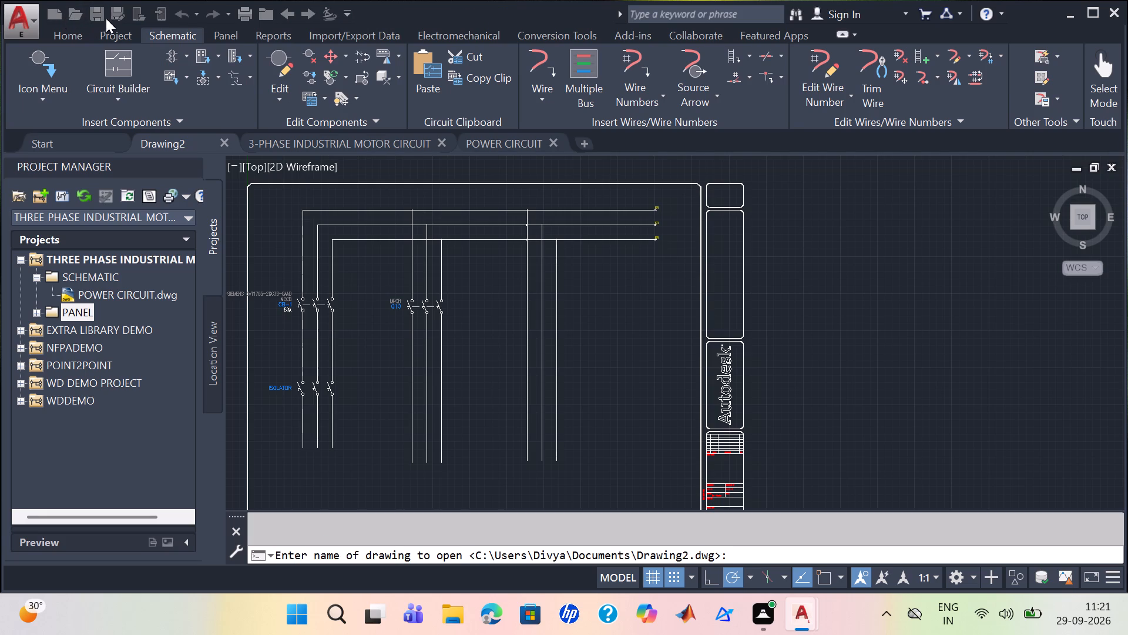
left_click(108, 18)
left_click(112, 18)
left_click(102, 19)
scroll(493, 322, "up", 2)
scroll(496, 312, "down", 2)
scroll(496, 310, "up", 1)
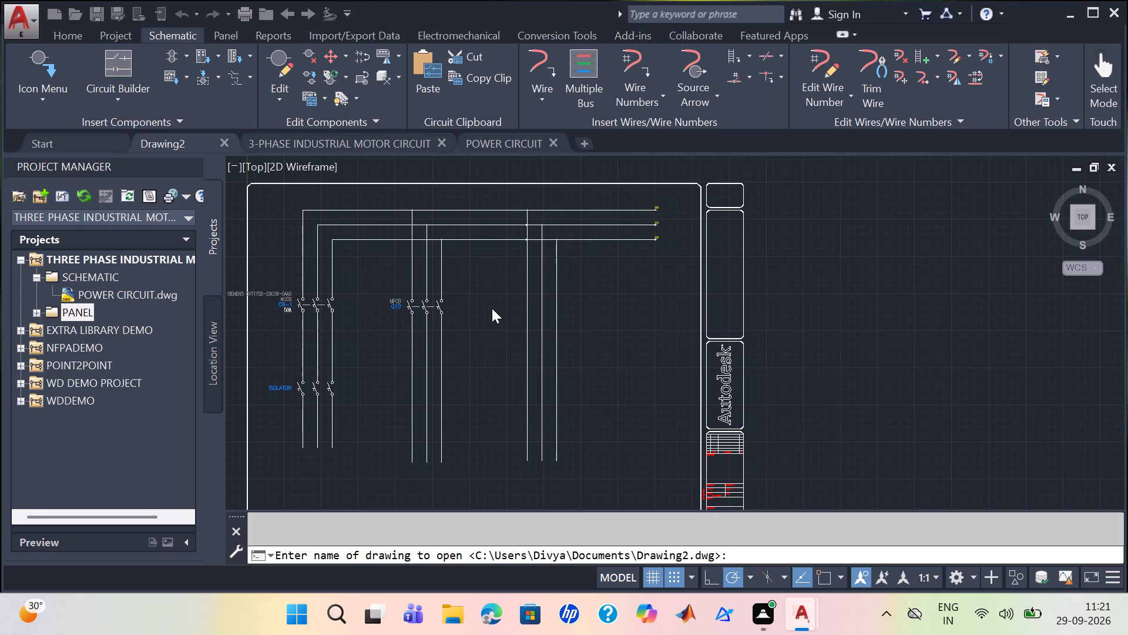
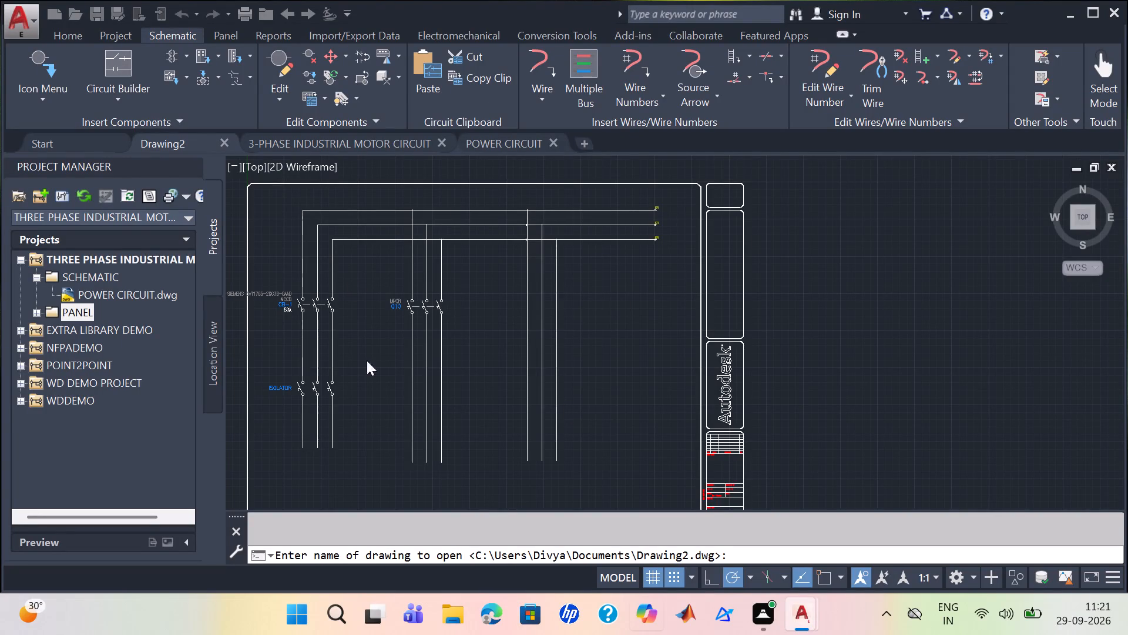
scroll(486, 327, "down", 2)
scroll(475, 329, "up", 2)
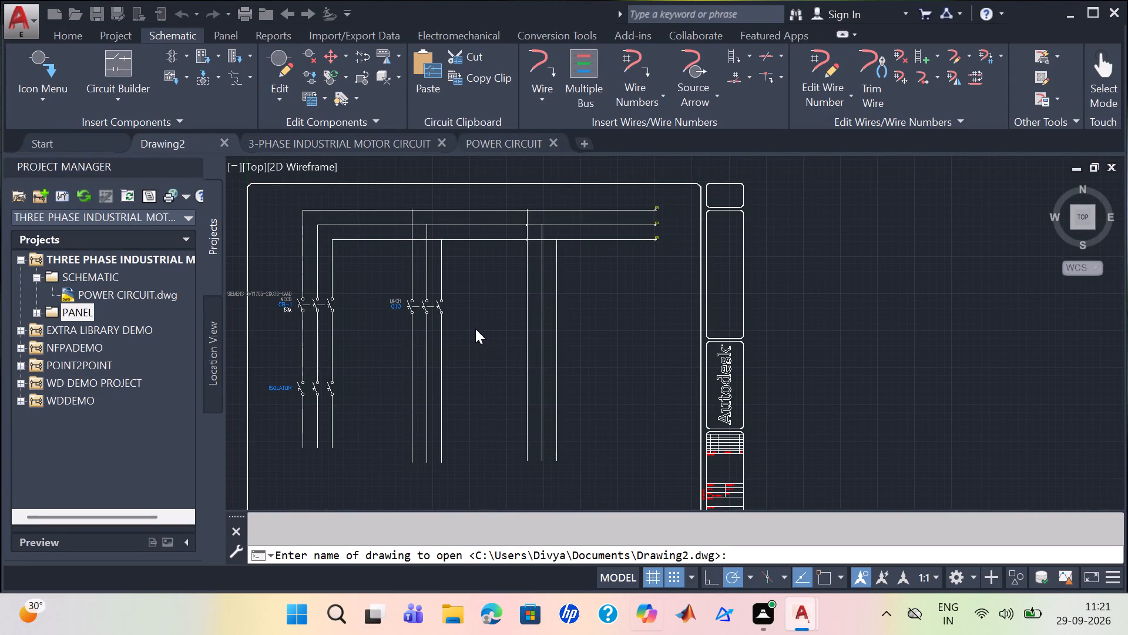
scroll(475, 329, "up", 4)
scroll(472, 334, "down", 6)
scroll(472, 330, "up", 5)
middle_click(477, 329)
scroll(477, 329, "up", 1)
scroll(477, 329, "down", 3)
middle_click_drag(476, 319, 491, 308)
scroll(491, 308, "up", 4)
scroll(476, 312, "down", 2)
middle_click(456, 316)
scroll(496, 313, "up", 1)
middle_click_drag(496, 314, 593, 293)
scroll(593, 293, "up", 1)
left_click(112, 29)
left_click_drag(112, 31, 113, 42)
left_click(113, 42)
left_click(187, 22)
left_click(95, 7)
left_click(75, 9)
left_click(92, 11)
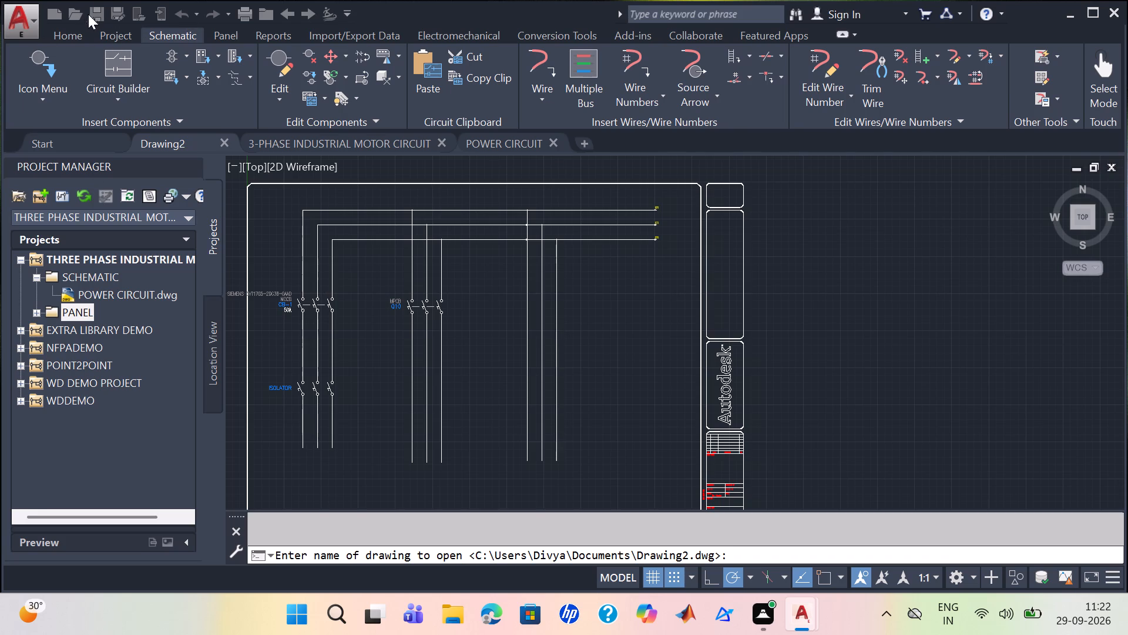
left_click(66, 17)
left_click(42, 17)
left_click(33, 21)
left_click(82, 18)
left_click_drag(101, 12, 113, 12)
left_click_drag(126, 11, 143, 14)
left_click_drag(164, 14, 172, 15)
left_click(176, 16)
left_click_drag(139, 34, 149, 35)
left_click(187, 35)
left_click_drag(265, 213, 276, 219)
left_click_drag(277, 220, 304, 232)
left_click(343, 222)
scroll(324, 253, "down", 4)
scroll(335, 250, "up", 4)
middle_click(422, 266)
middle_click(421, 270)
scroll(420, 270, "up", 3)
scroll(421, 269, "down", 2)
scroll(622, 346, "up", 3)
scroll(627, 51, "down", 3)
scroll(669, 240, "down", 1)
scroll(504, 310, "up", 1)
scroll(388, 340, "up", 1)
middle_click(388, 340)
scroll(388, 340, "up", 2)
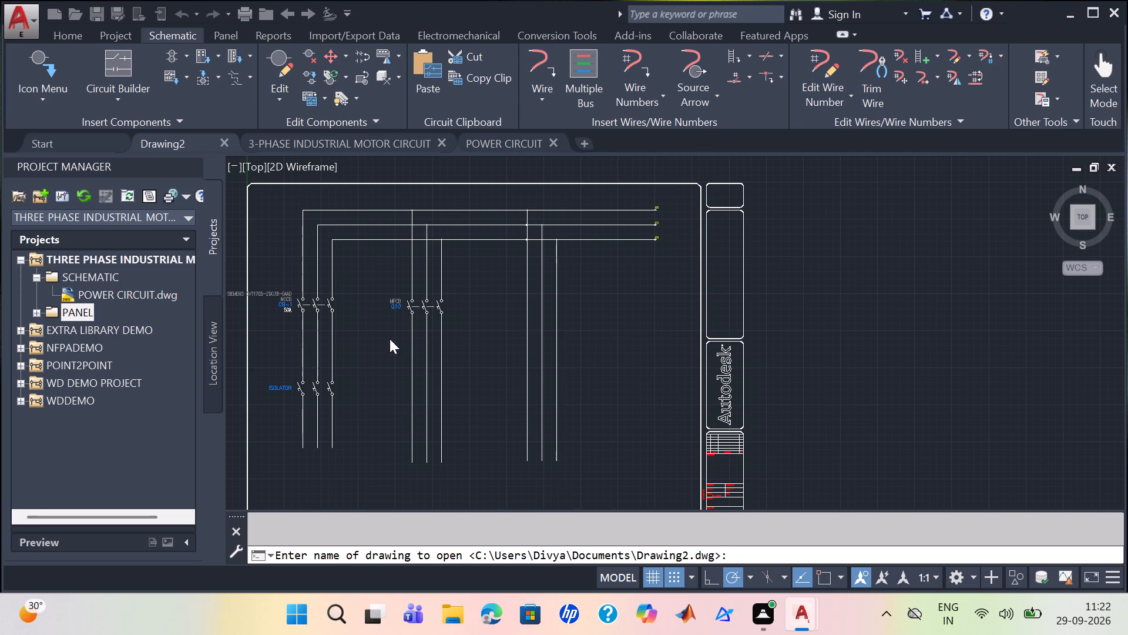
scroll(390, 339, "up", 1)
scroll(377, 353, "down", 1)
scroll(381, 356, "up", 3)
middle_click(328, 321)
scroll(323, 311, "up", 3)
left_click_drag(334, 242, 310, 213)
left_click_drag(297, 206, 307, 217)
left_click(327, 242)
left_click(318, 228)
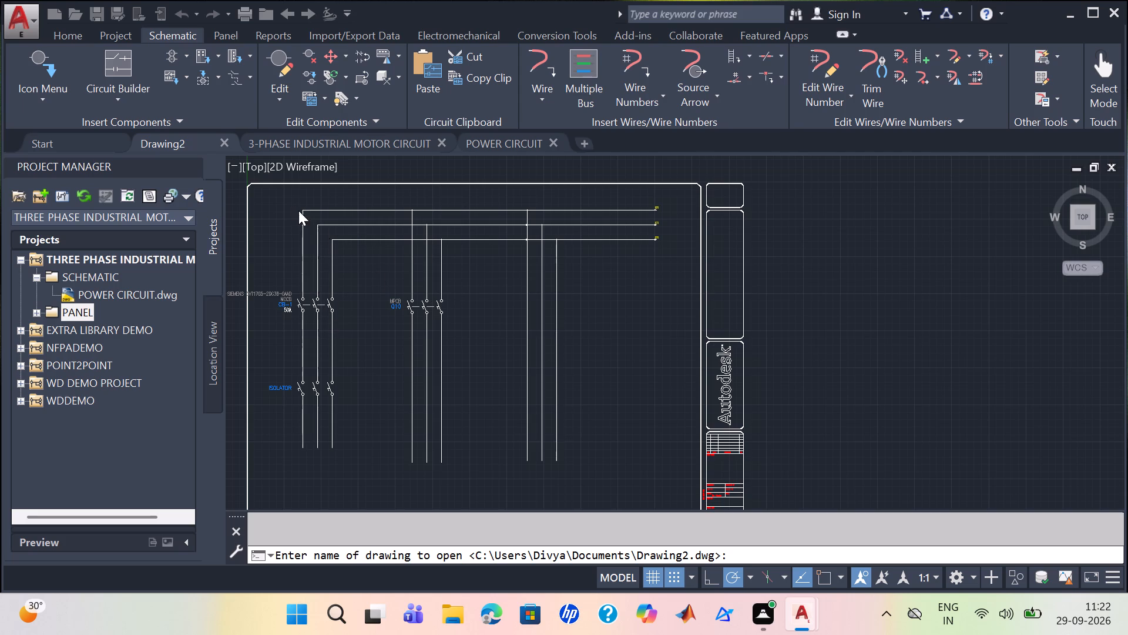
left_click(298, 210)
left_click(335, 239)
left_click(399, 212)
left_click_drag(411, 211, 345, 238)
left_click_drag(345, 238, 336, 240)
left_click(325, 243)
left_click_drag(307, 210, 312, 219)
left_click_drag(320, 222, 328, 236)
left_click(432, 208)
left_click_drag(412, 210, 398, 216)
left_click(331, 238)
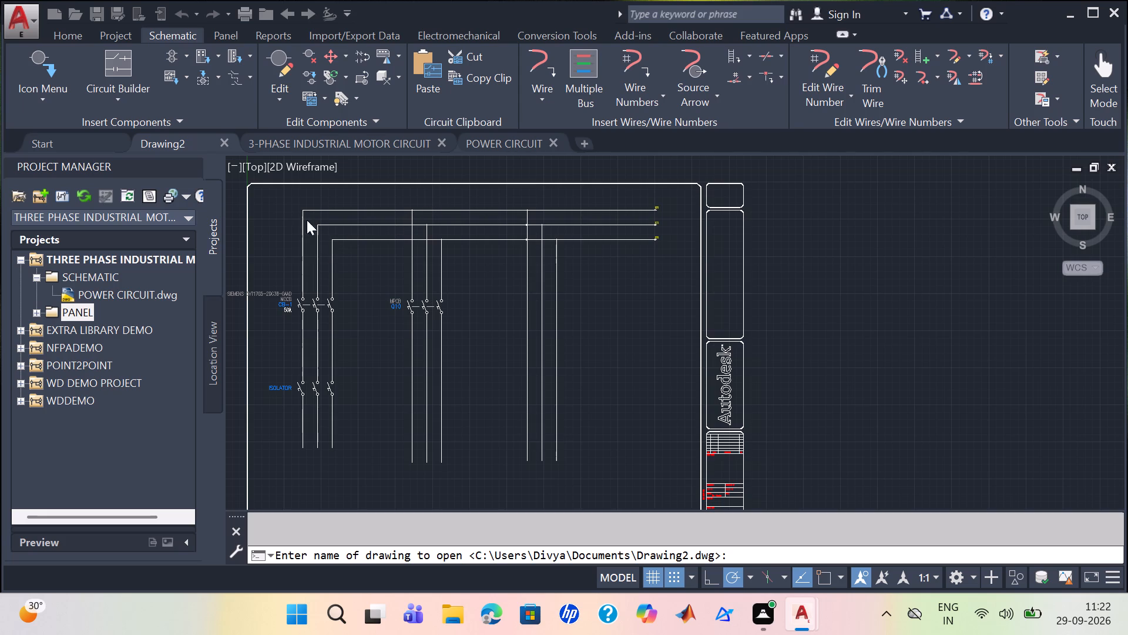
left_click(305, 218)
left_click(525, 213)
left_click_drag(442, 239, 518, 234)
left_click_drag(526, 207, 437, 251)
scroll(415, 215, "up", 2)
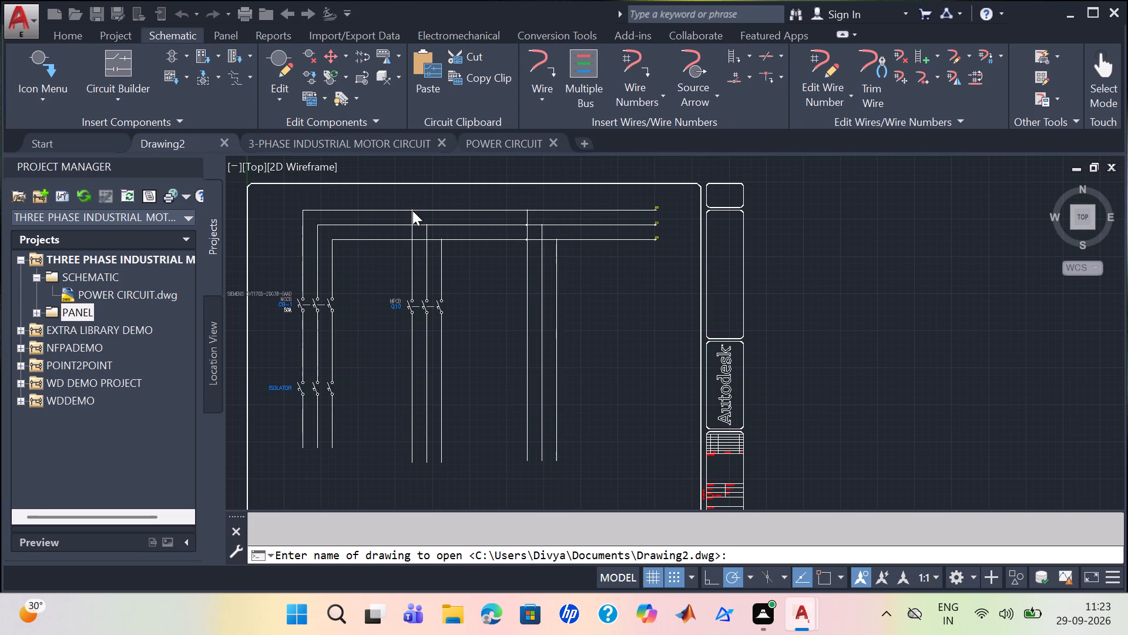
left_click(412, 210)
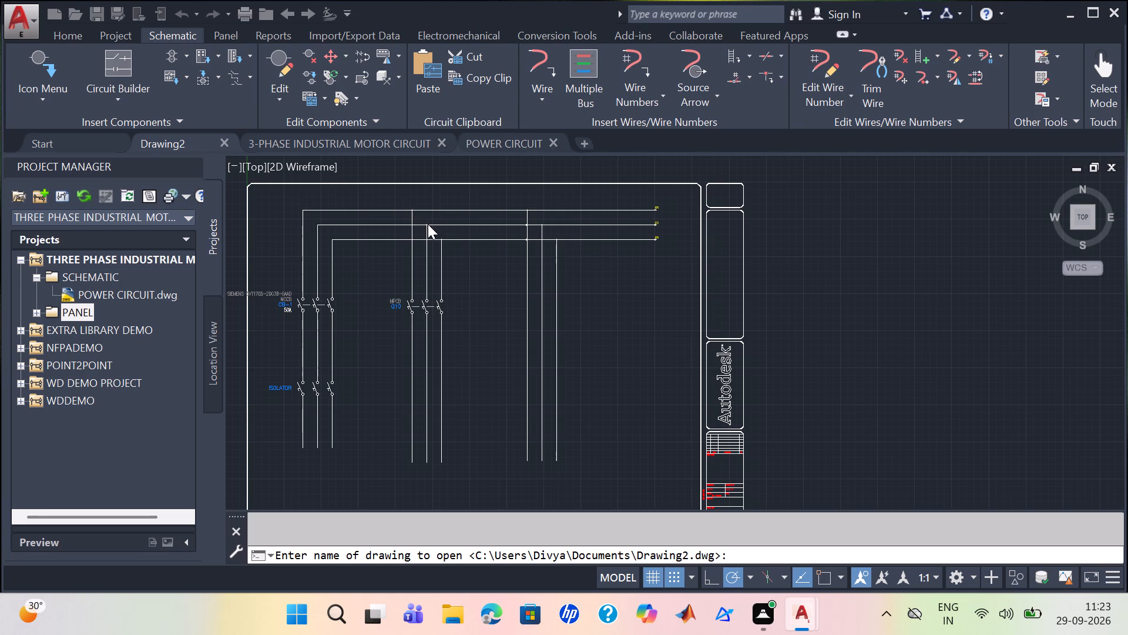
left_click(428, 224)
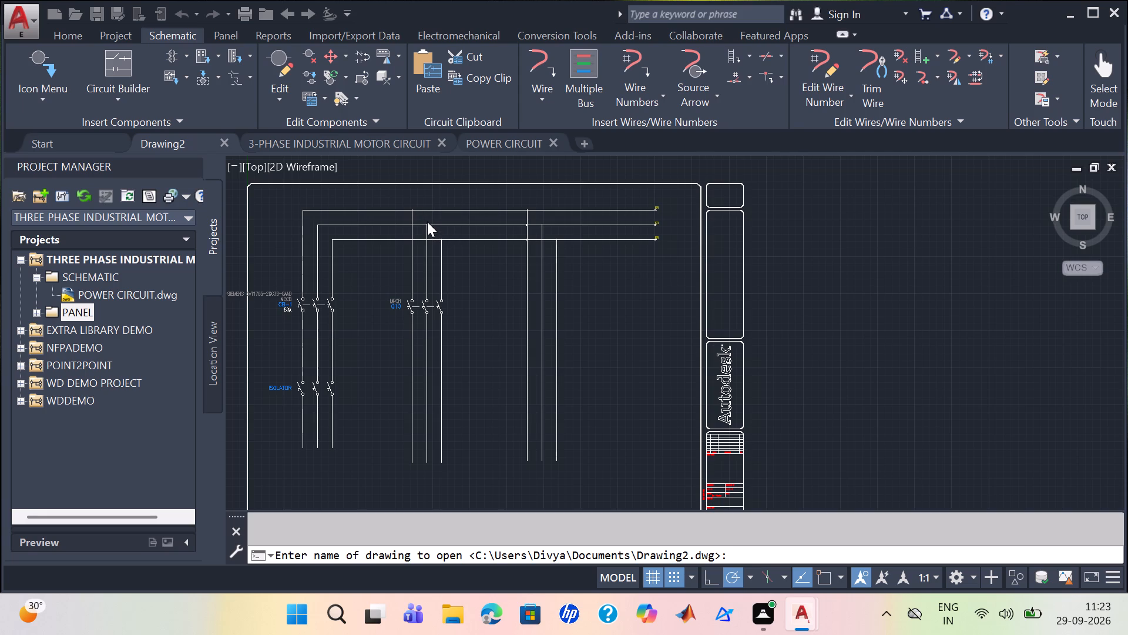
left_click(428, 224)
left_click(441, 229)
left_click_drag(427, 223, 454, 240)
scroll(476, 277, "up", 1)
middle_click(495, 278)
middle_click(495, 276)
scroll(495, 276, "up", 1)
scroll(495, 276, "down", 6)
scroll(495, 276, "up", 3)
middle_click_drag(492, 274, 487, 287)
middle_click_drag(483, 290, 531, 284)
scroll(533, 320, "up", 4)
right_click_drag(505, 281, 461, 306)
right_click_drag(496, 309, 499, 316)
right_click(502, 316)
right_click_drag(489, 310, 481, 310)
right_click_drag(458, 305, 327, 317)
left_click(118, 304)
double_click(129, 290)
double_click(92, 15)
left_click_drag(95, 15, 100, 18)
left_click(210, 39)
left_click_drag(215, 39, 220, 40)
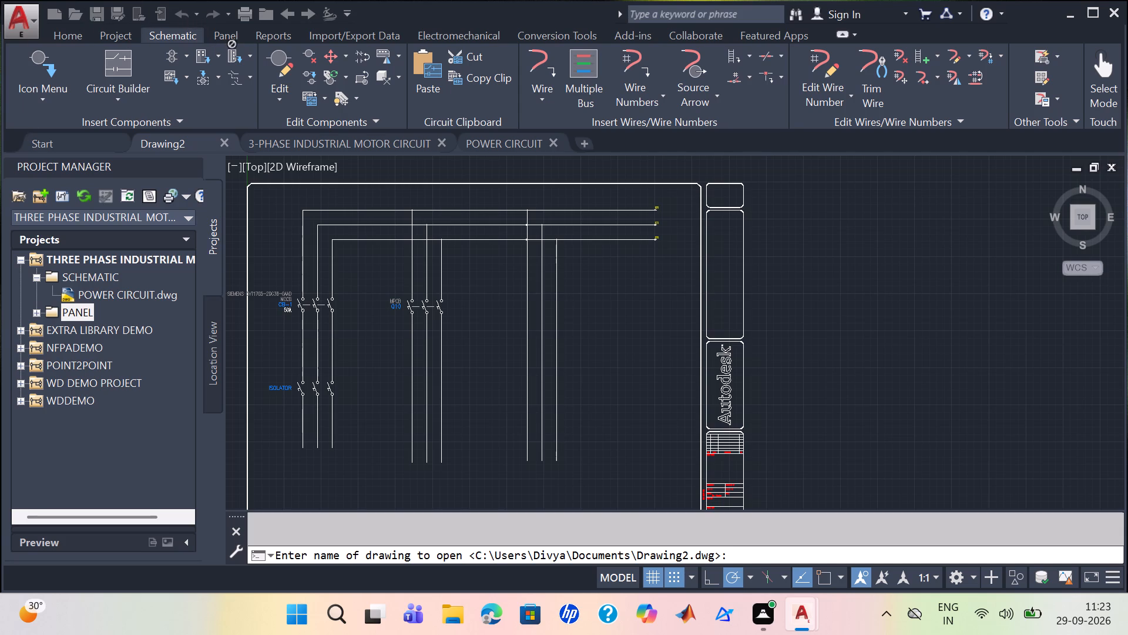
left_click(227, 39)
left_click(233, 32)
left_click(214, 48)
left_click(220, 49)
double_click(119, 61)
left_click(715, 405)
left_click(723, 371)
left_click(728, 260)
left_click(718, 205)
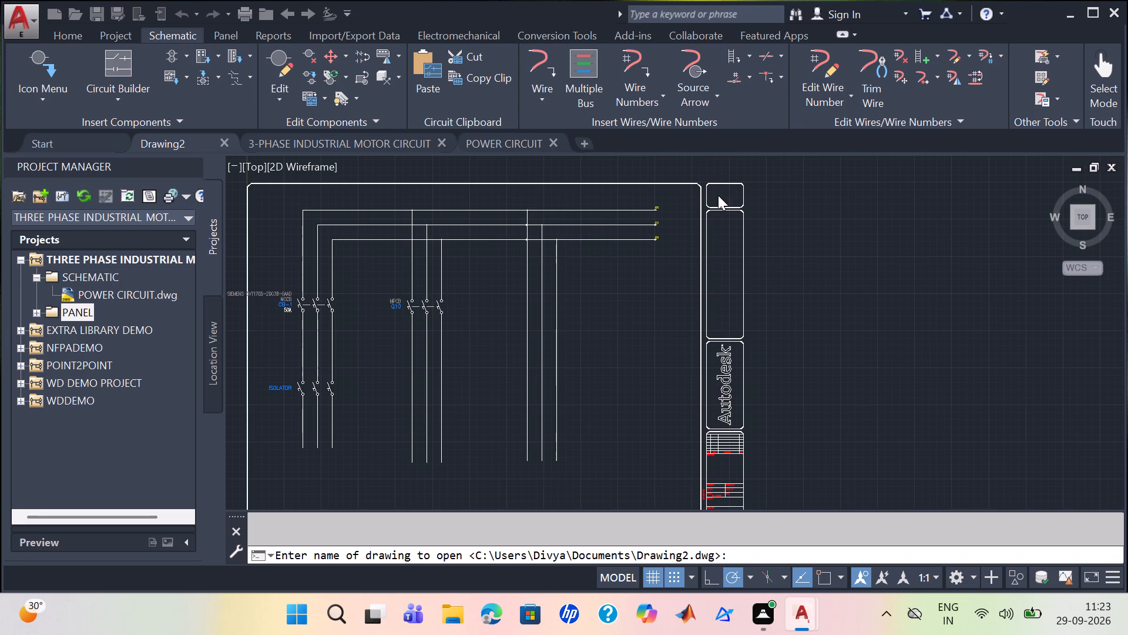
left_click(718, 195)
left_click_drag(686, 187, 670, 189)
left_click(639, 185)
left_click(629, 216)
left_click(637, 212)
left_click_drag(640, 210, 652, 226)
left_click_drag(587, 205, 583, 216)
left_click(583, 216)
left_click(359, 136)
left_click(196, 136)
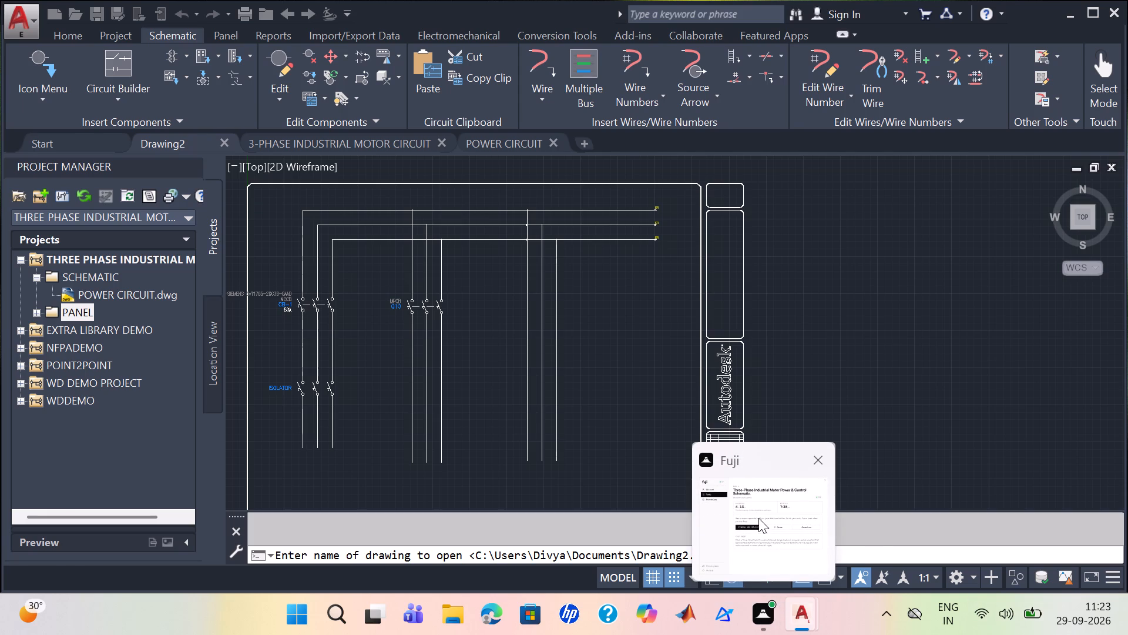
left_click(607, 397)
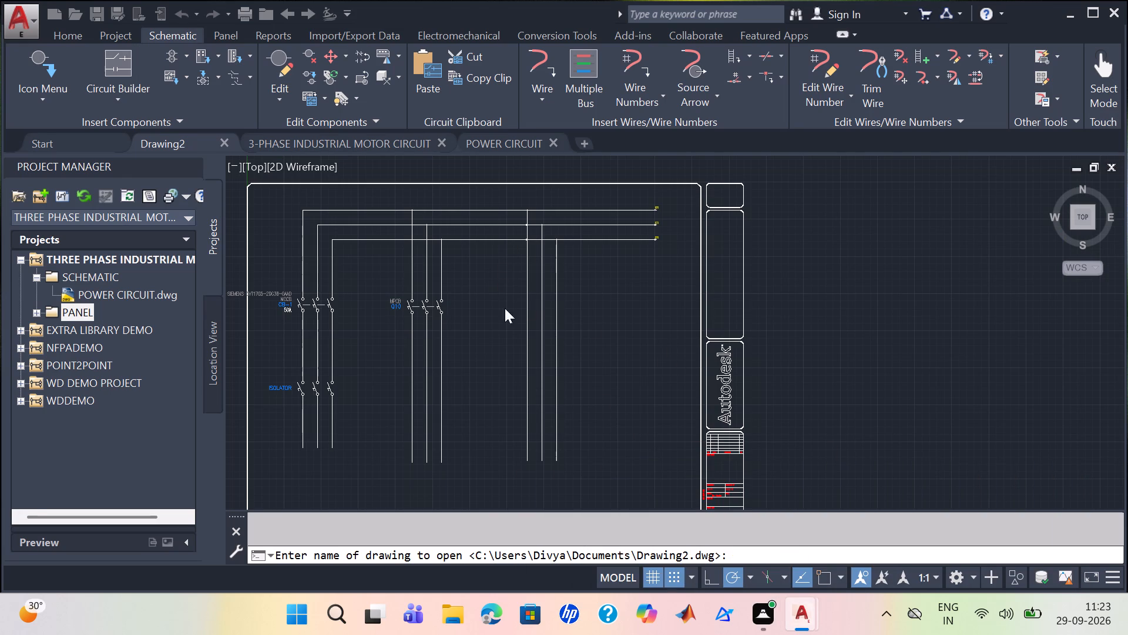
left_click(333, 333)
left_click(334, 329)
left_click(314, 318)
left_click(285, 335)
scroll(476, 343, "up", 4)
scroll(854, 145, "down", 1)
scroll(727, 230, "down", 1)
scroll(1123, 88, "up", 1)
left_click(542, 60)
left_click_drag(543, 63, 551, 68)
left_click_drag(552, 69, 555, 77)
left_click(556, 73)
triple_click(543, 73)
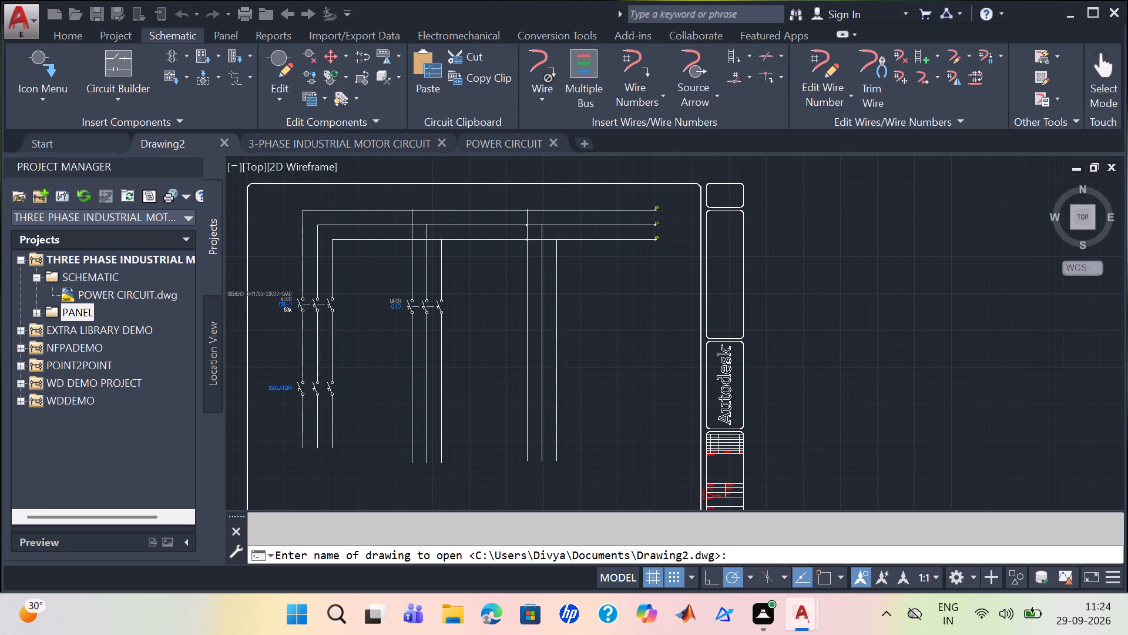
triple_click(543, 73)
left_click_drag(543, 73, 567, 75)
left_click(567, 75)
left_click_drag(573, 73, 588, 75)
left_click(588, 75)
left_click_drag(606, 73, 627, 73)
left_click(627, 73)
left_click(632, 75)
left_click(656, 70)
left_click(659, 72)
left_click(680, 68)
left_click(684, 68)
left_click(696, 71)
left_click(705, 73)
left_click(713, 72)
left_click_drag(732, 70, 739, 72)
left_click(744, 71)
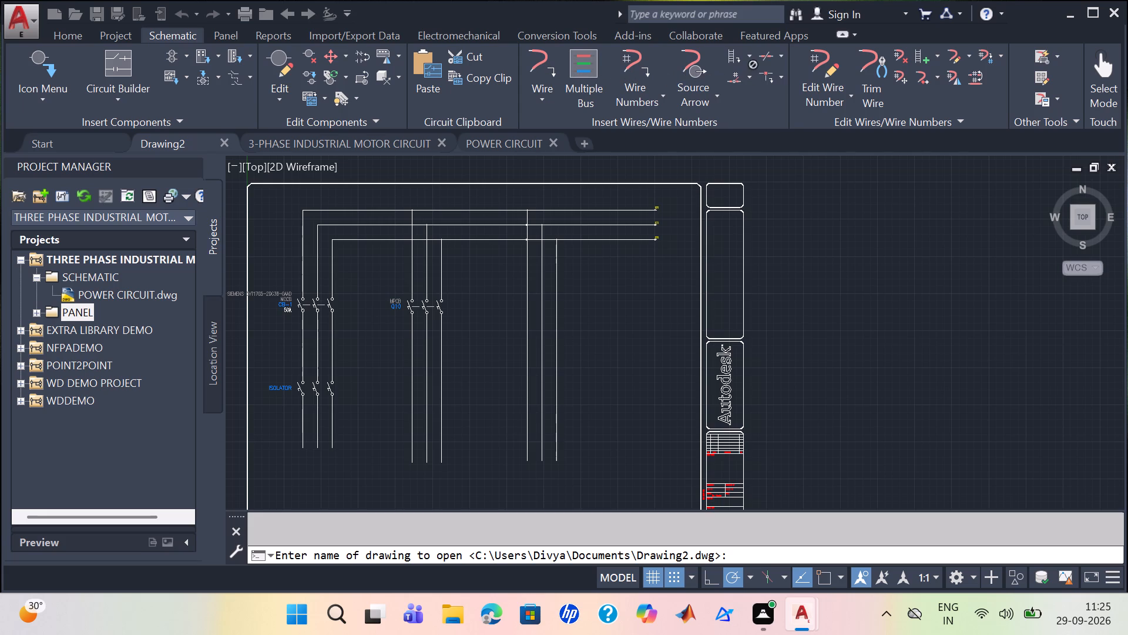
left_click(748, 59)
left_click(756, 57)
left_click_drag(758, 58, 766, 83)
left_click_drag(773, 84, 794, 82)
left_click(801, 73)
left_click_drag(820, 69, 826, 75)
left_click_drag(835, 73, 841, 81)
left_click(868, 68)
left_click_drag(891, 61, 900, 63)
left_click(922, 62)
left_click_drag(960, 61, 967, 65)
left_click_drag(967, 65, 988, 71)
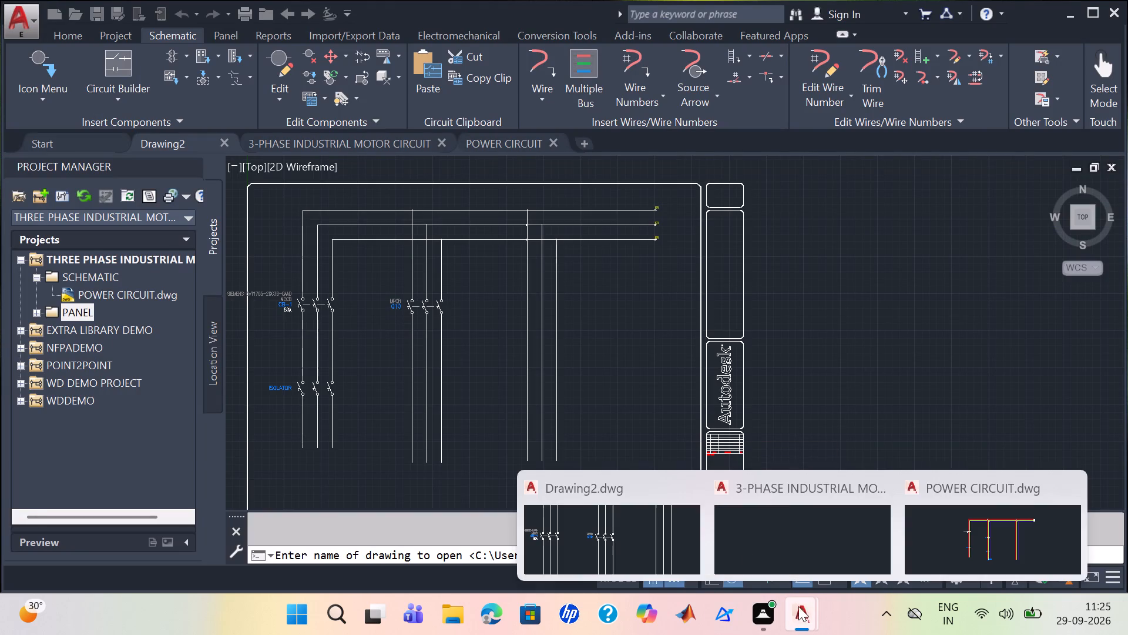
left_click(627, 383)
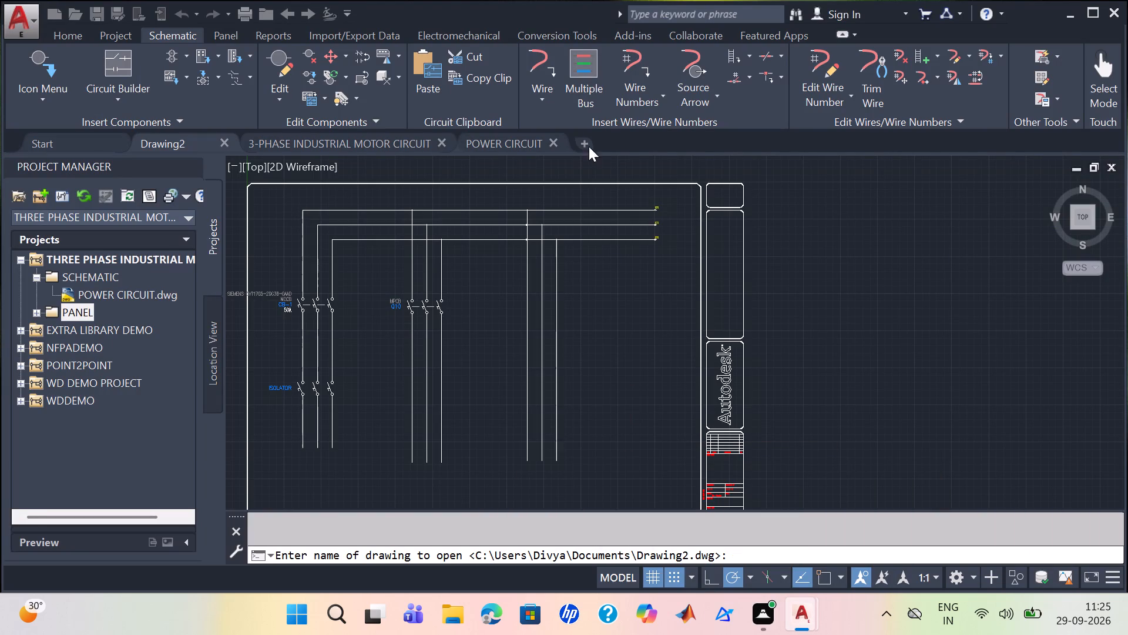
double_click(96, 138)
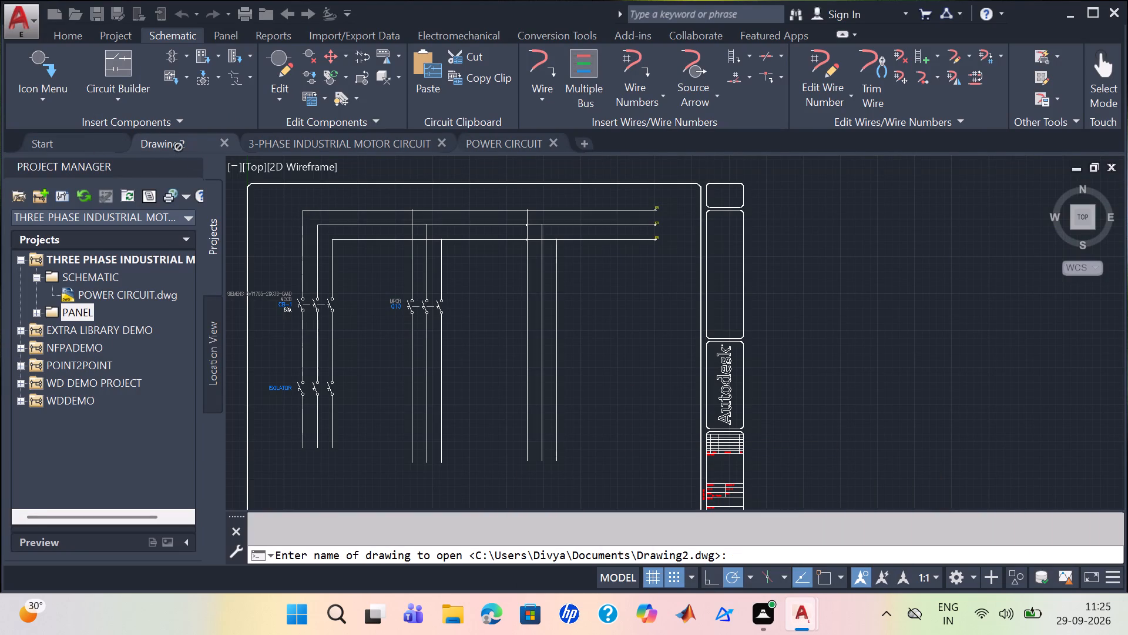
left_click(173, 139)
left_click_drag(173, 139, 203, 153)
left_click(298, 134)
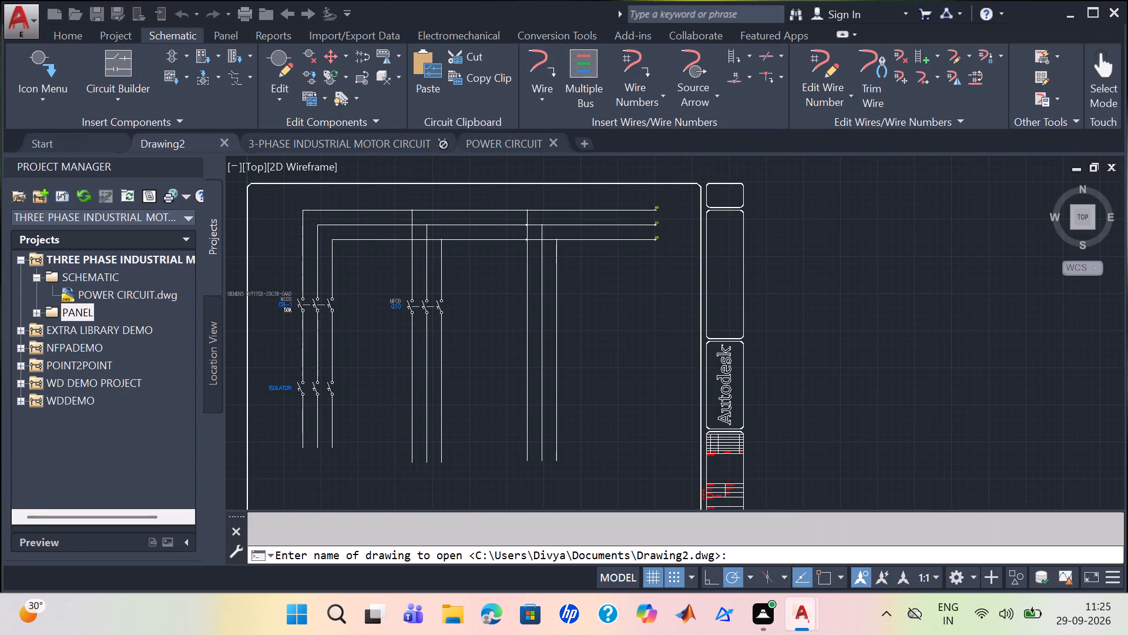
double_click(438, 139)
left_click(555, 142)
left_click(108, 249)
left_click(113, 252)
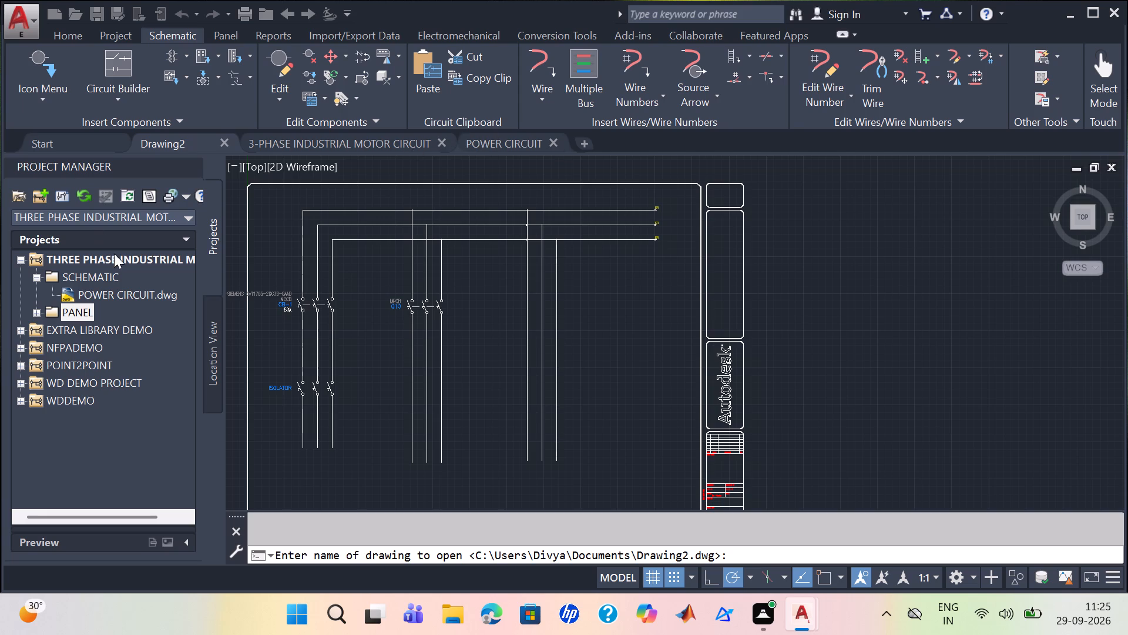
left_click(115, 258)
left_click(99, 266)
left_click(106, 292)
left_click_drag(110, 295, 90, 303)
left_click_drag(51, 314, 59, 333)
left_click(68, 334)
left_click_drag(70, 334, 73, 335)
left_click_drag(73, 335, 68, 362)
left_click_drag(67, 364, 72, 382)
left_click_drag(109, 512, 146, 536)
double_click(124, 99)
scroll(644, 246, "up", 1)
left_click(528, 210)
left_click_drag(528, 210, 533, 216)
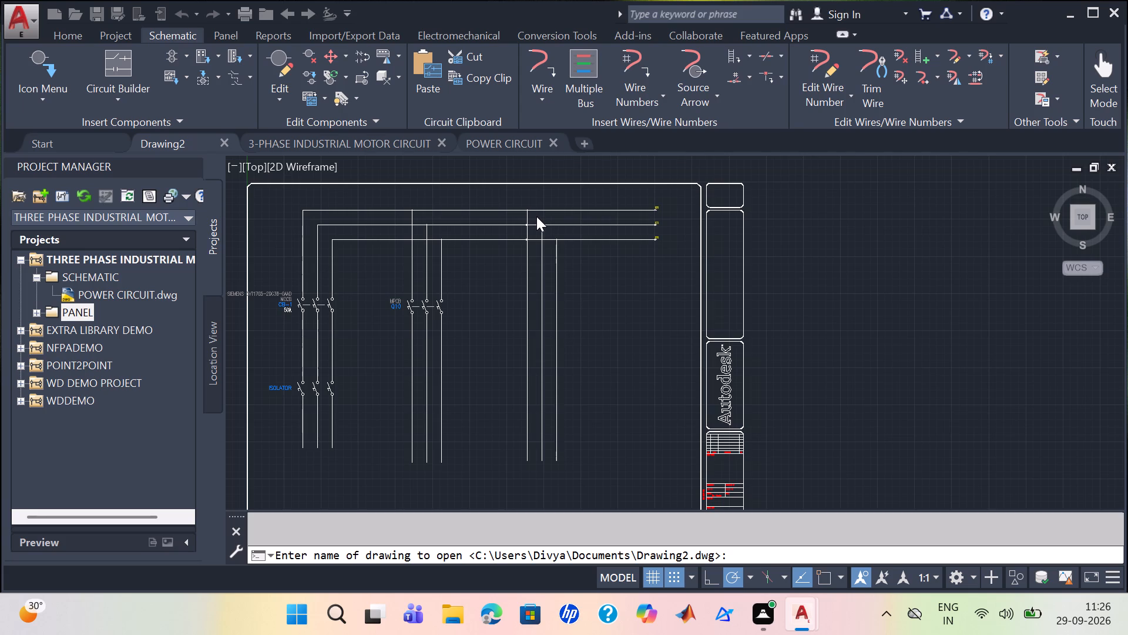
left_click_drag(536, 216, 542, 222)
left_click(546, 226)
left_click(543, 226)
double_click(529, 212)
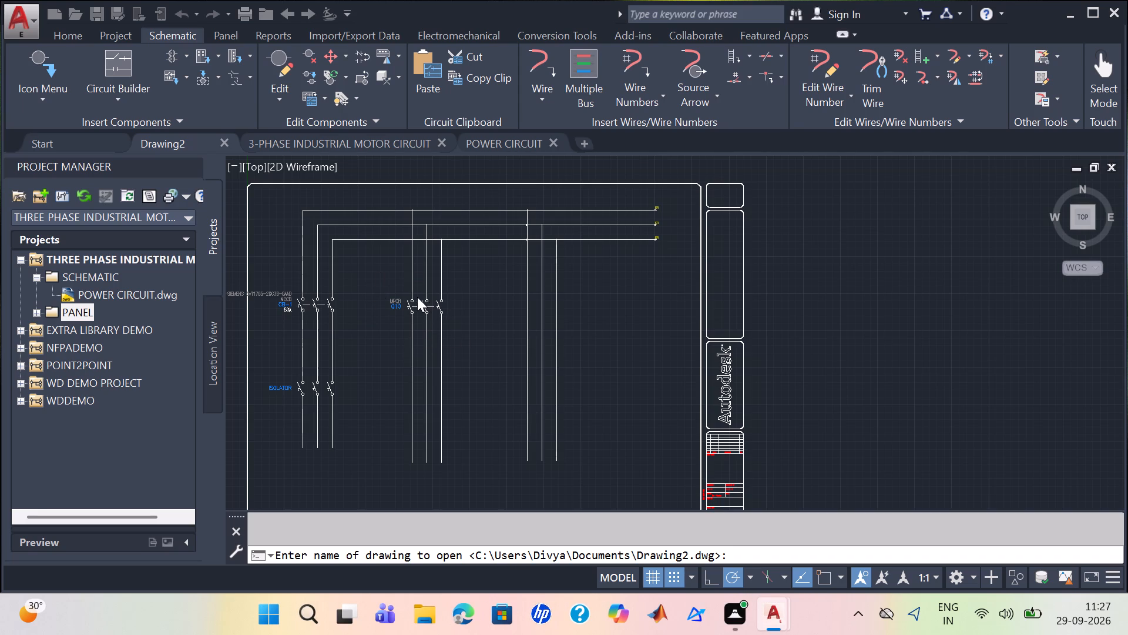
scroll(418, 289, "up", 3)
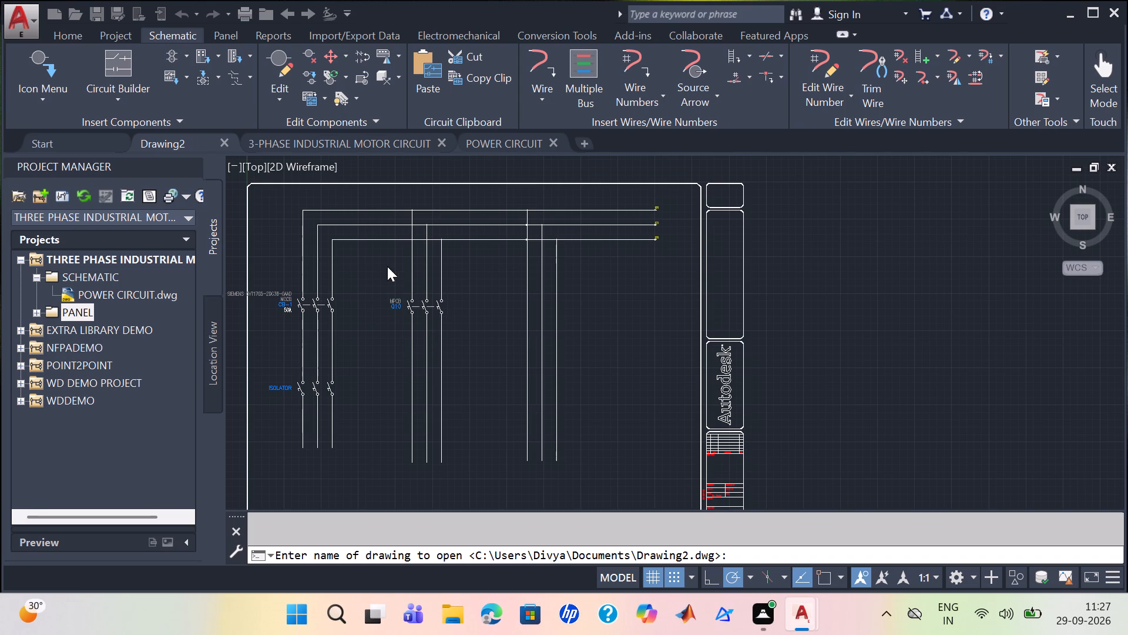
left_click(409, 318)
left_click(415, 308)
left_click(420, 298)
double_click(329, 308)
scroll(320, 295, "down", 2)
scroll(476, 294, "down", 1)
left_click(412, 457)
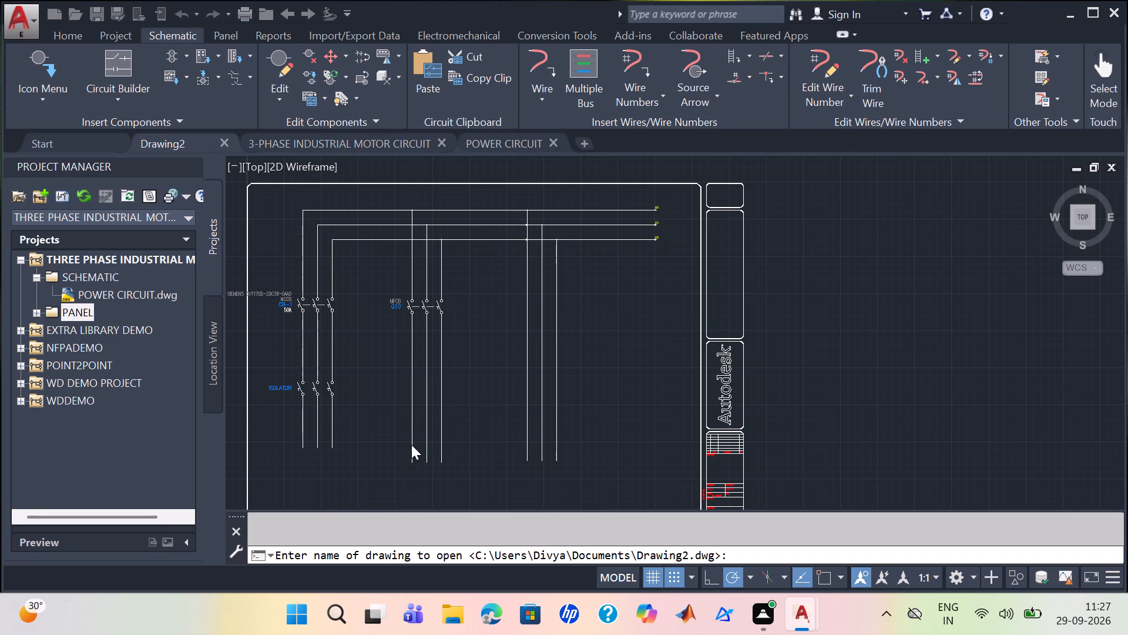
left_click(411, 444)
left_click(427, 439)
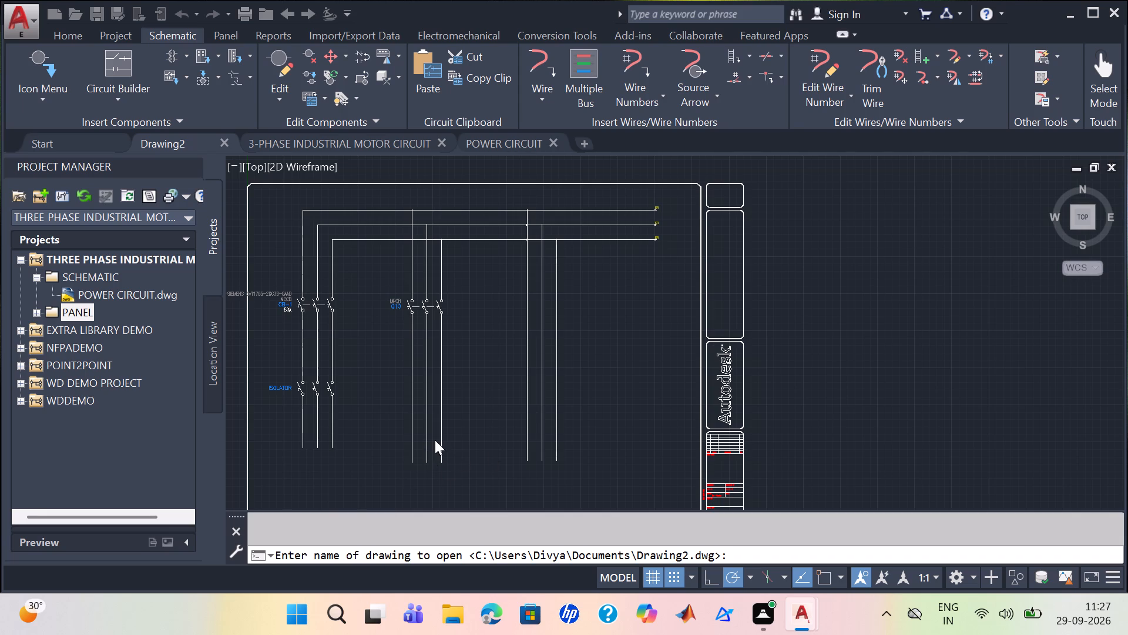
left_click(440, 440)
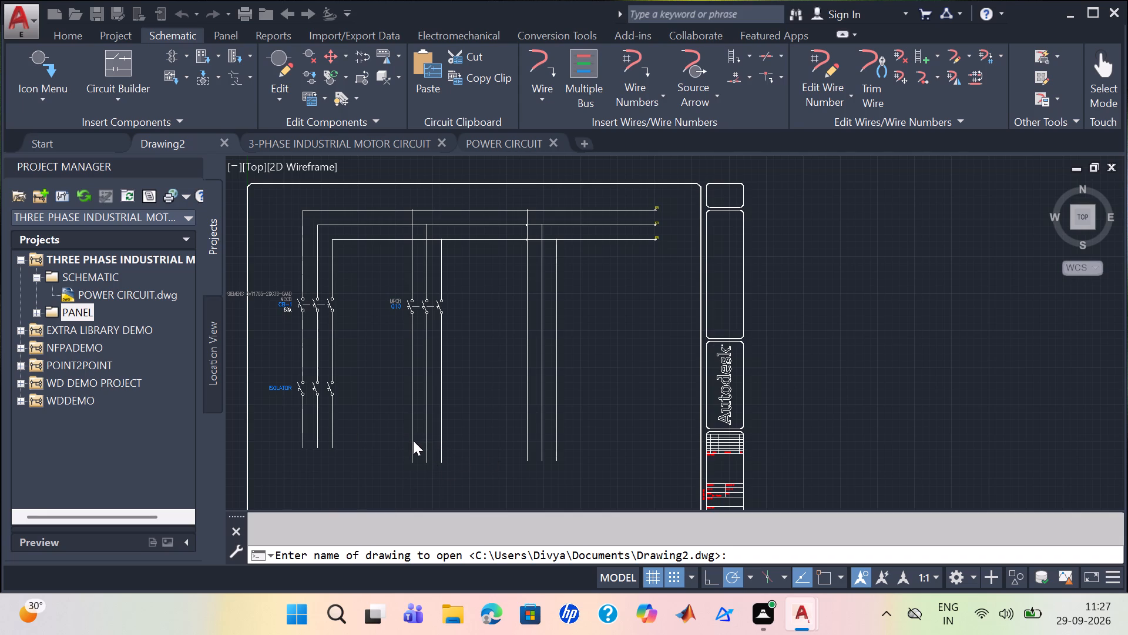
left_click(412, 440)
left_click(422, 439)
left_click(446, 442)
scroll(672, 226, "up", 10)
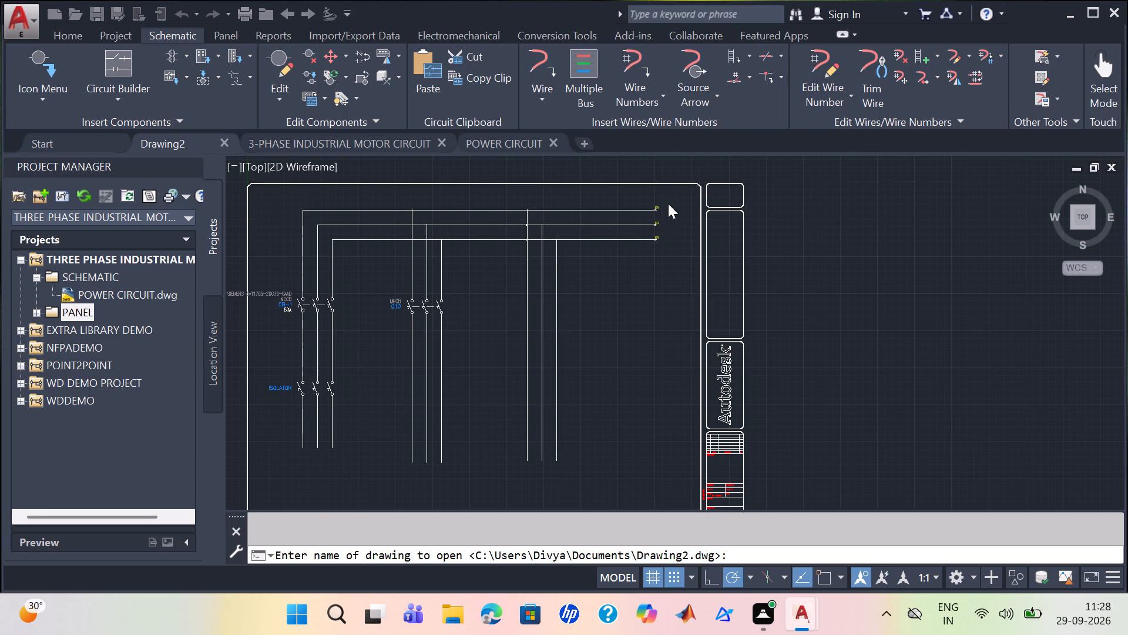
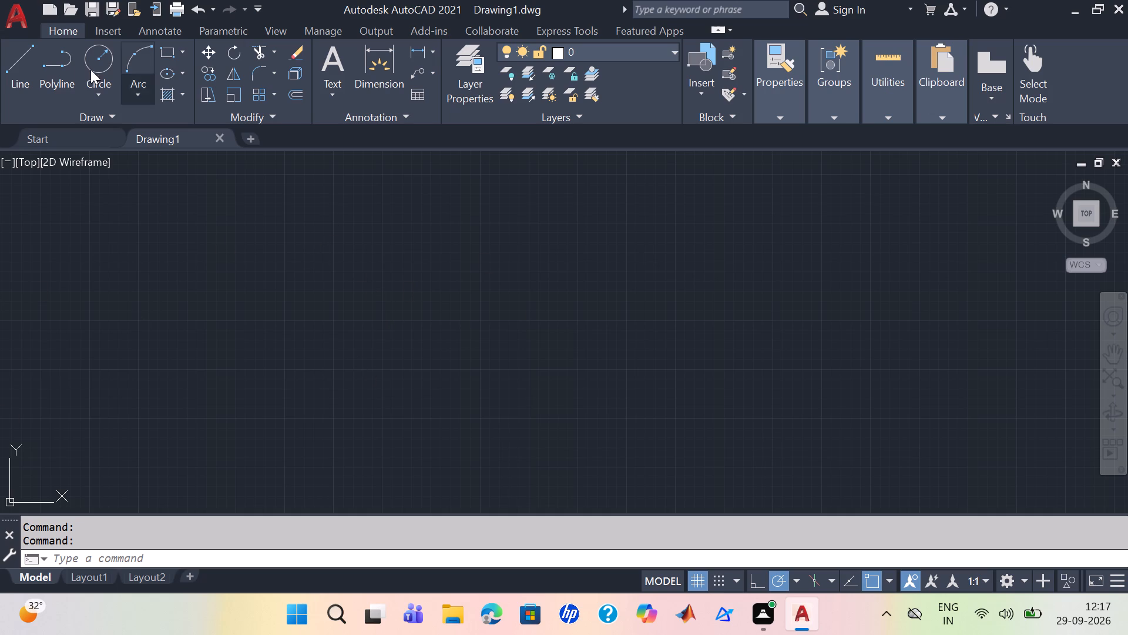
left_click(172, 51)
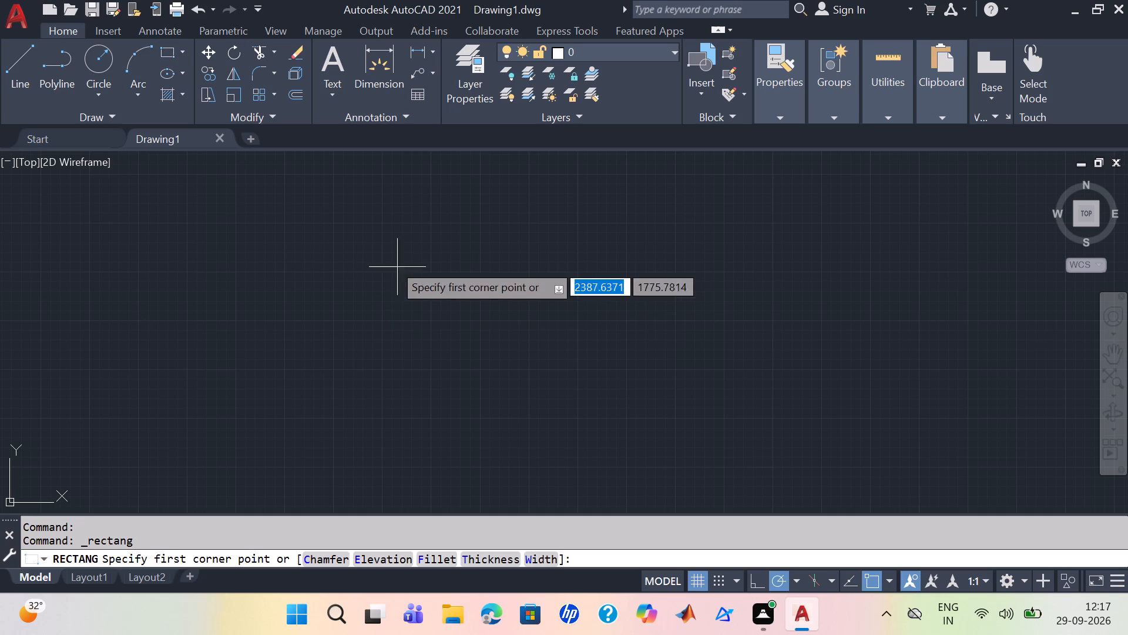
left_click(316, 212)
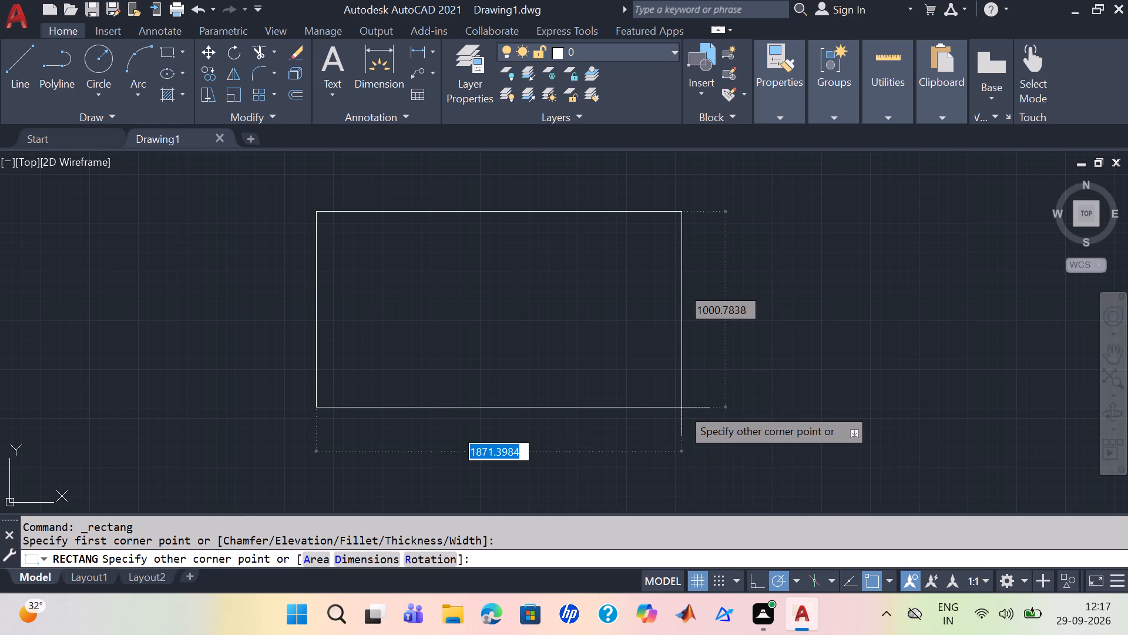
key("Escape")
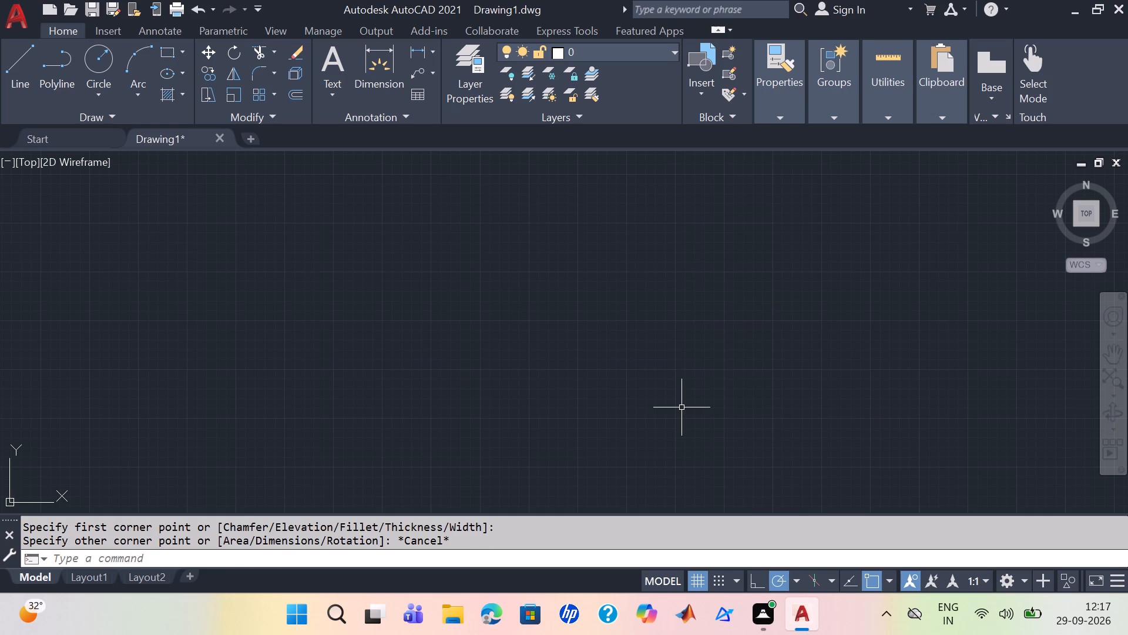
Set the drawing units to Engineering length type with an insertion scale of Inches.
type("units")
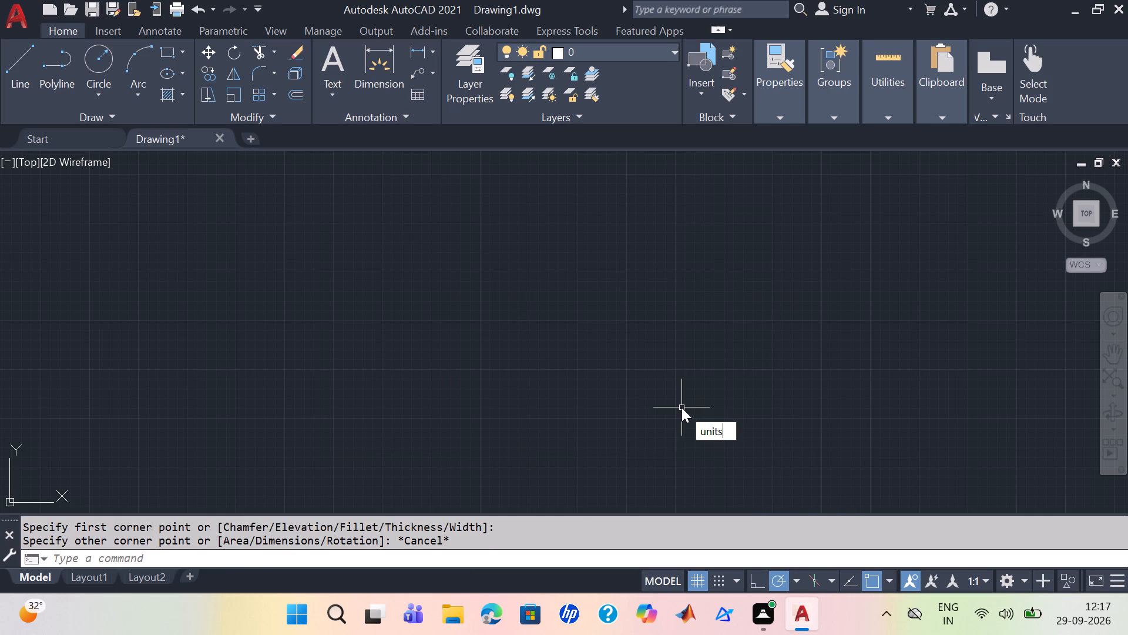
key("Return")
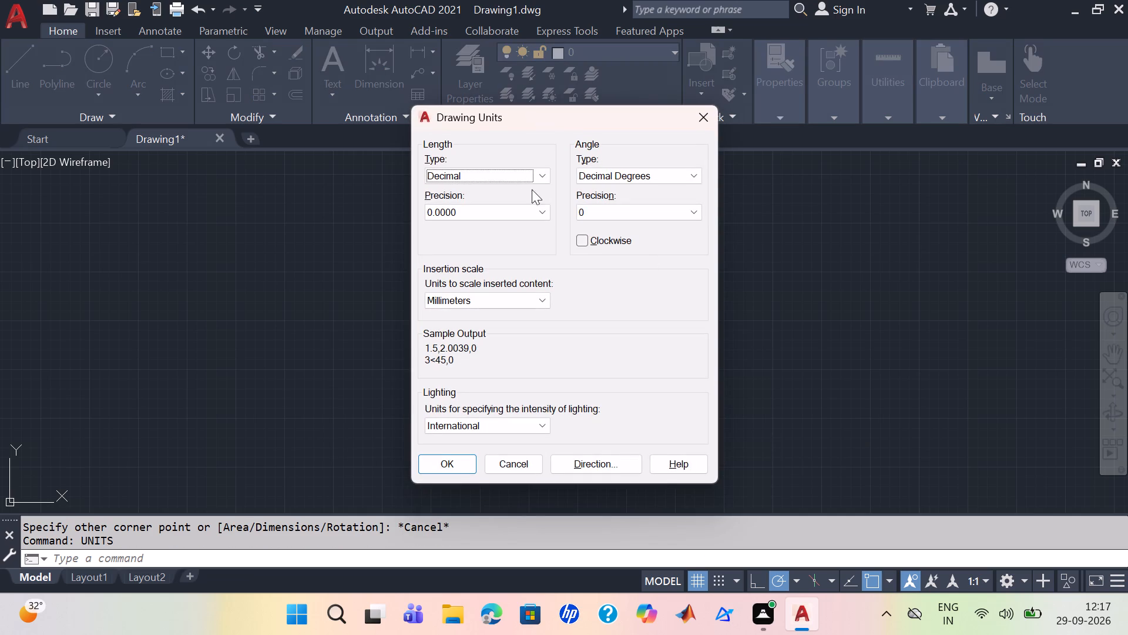
left_click(532, 178)
left_click(512, 219)
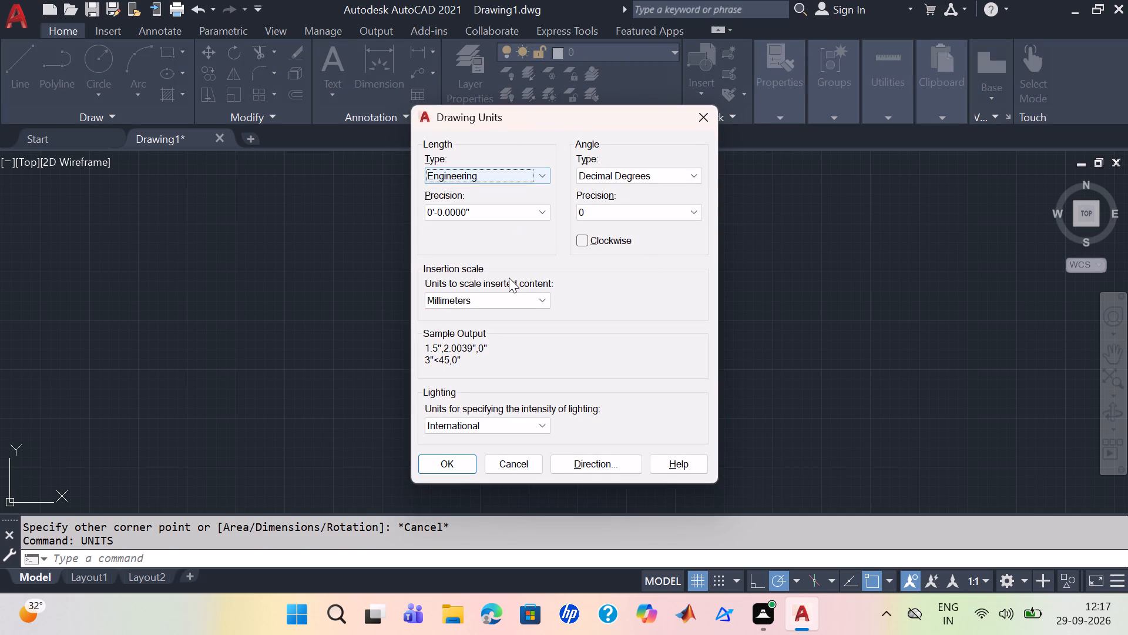
left_click(512, 299)
left_click(485, 341)
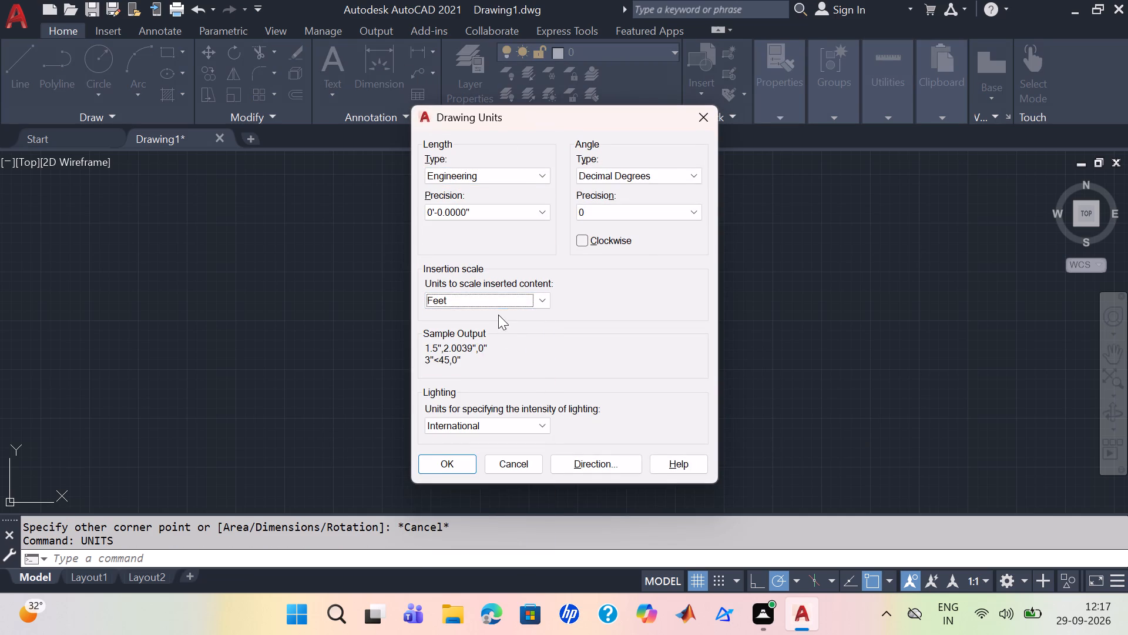
left_click(505, 299)
left_click(501, 332)
left_click(440, 460)
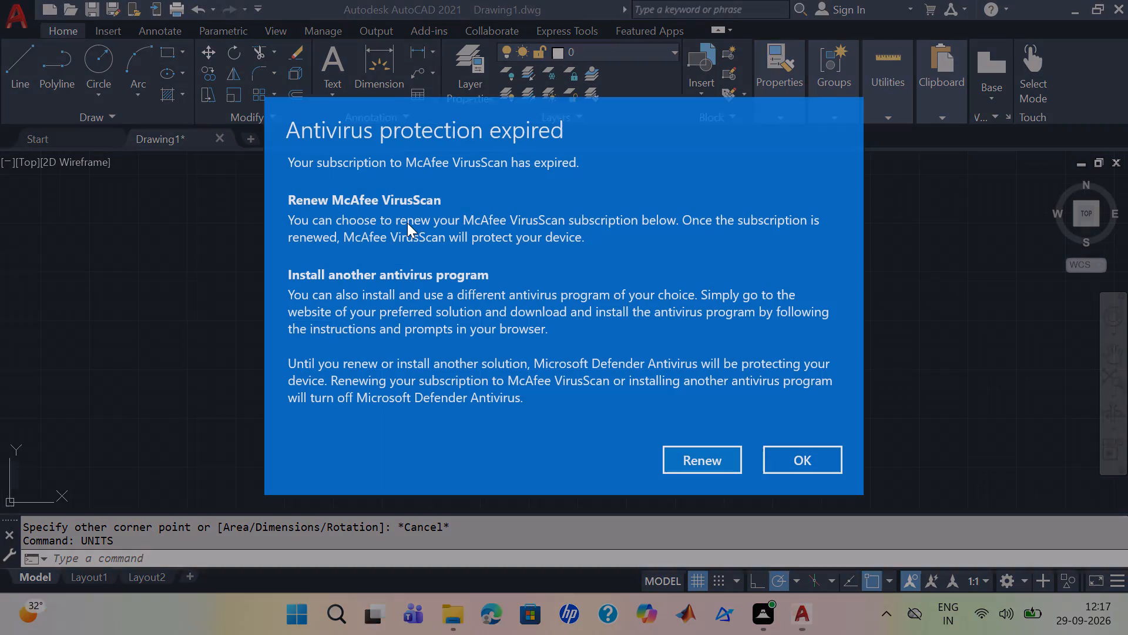
Dismiss the antivirus expiry message and the Windows Security firewall notification.
left_click(815, 466)
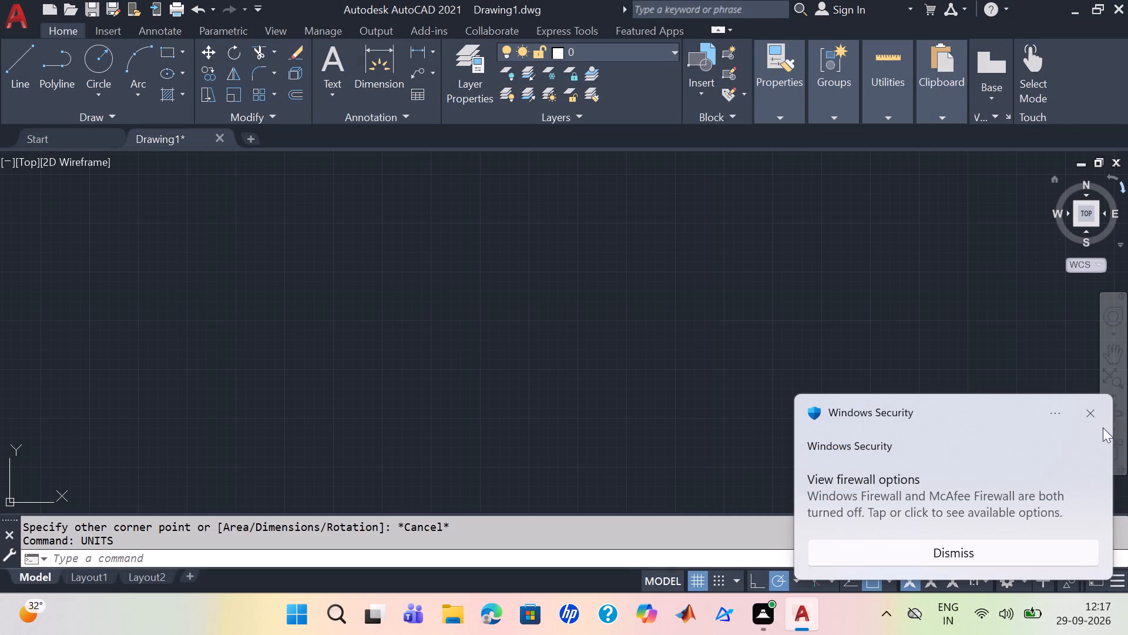
left_click(1086, 410)
Set the length precision of the drawing units to 0'-0".
type("unia")
key("BackSpace")
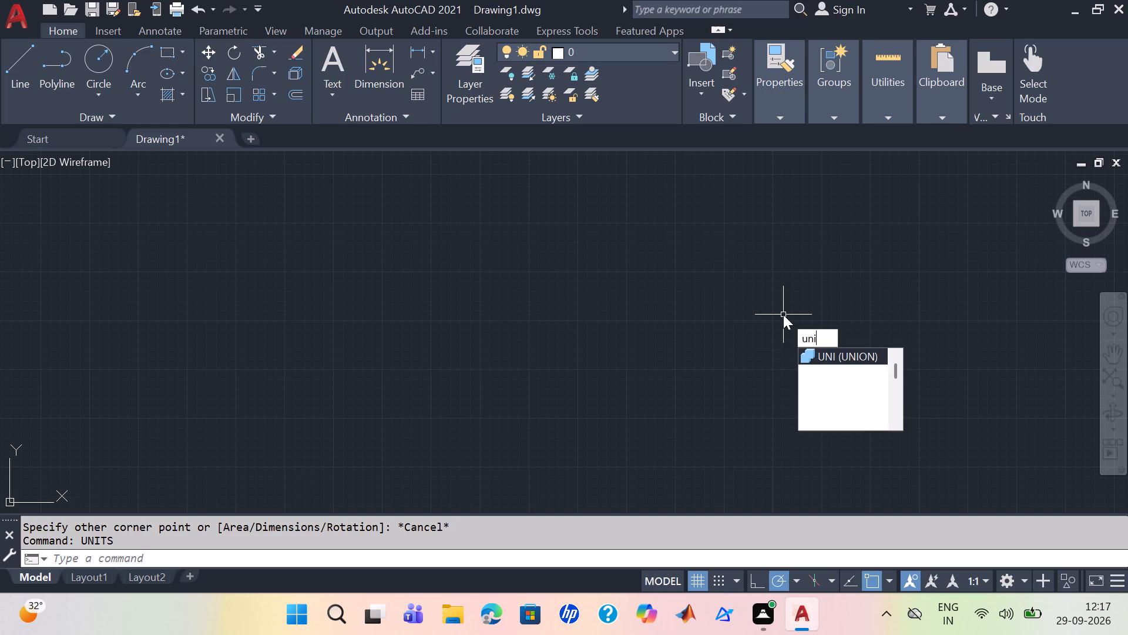
type("ts")
key("Return")
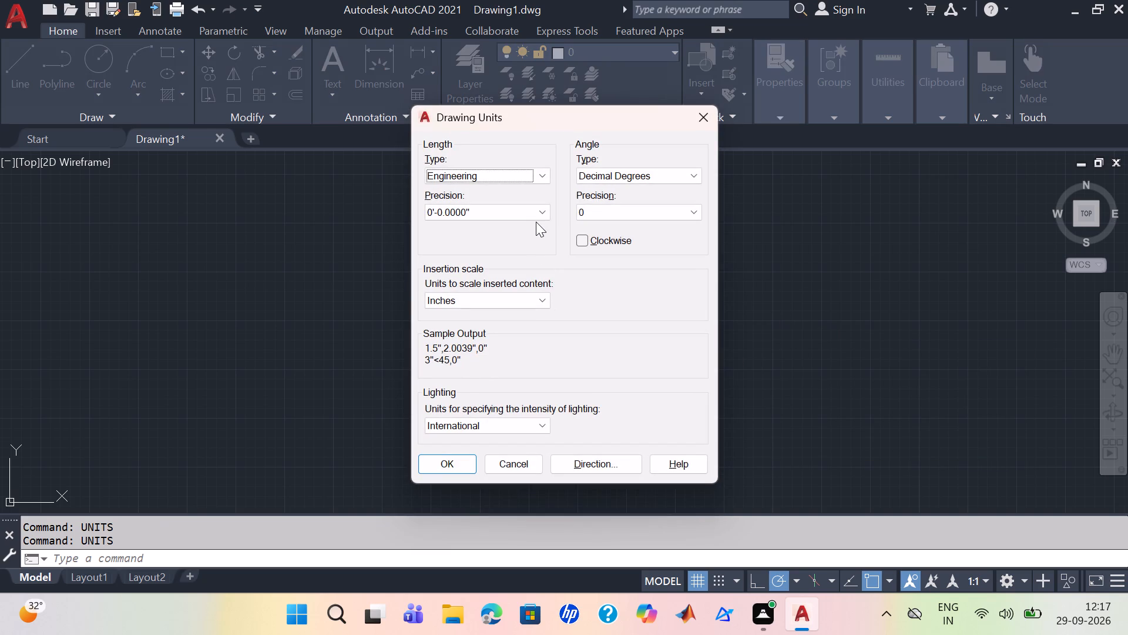
left_click(535, 220)
left_click(535, 210)
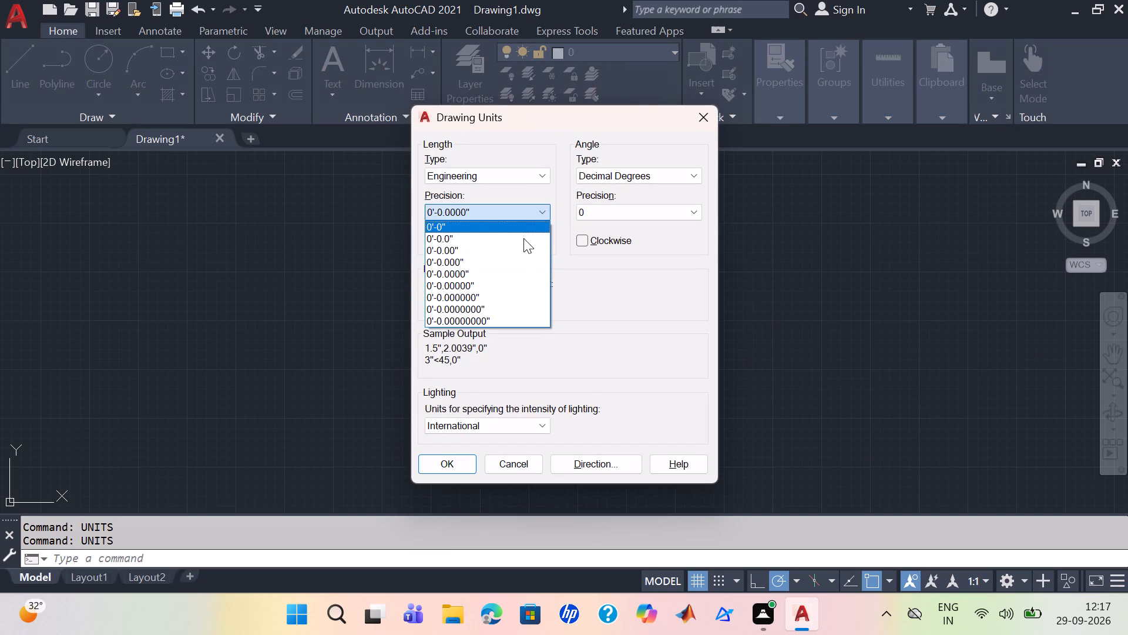
left_click(523, 232)
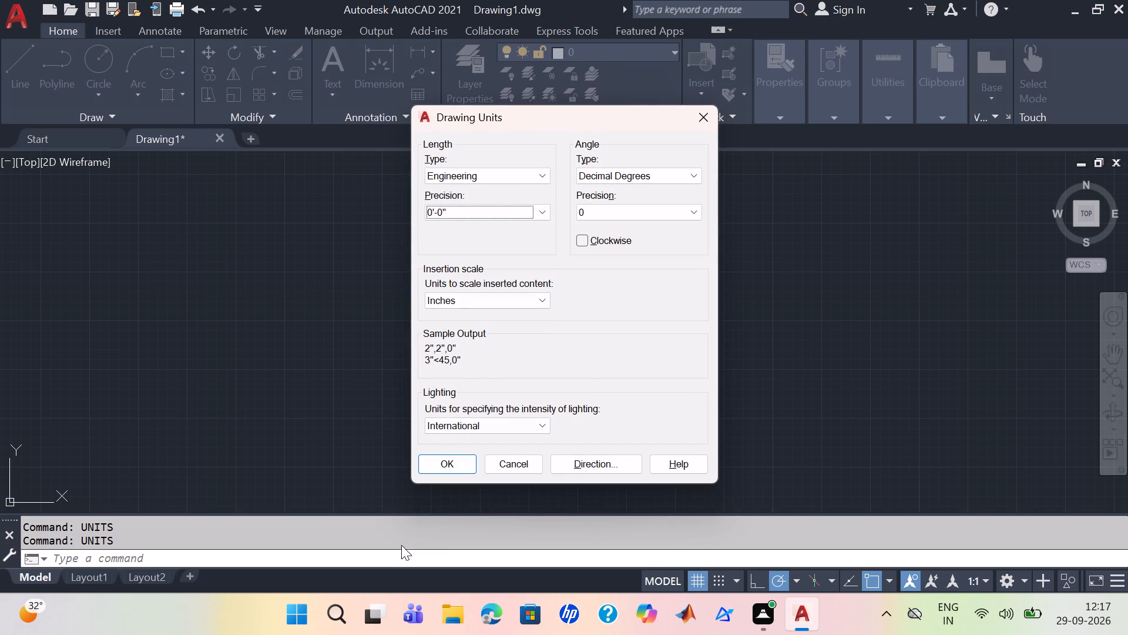
left_click(450, 467)
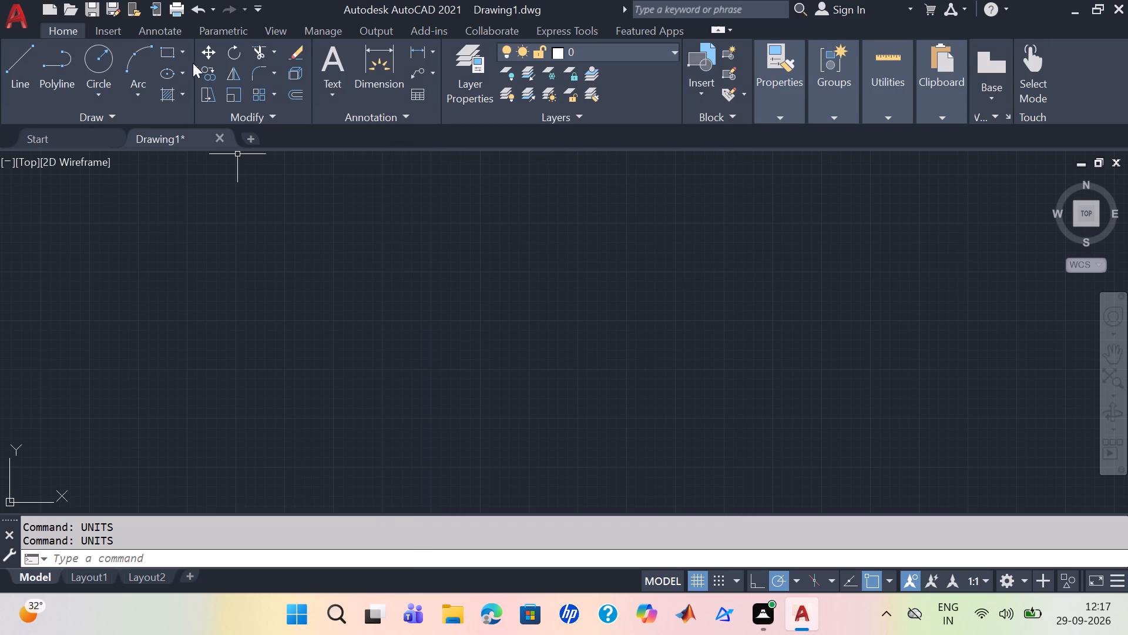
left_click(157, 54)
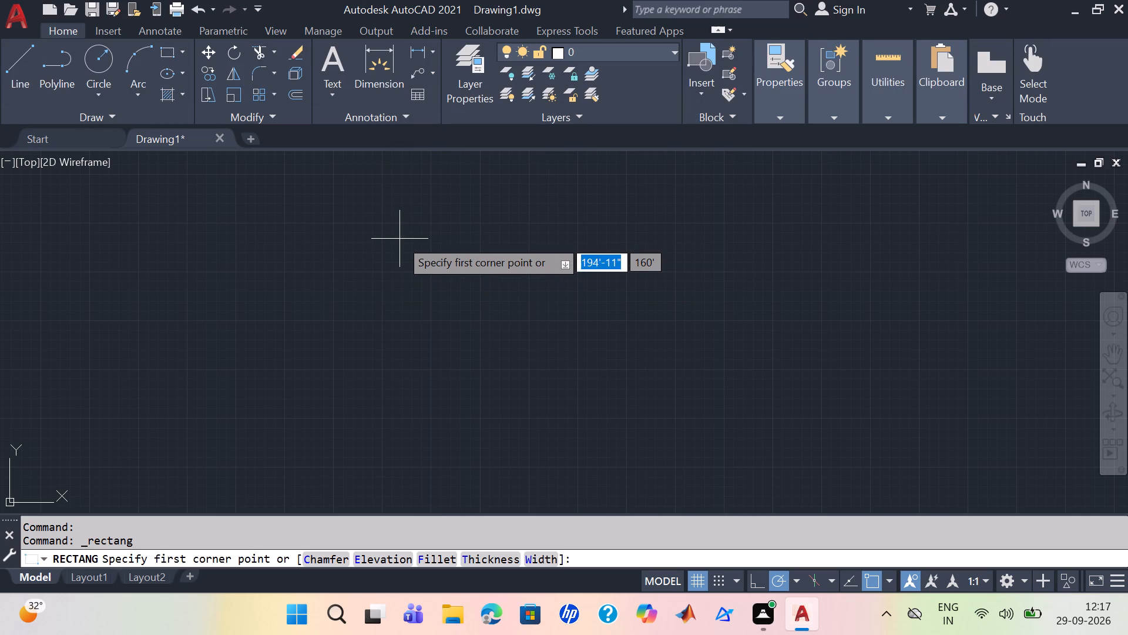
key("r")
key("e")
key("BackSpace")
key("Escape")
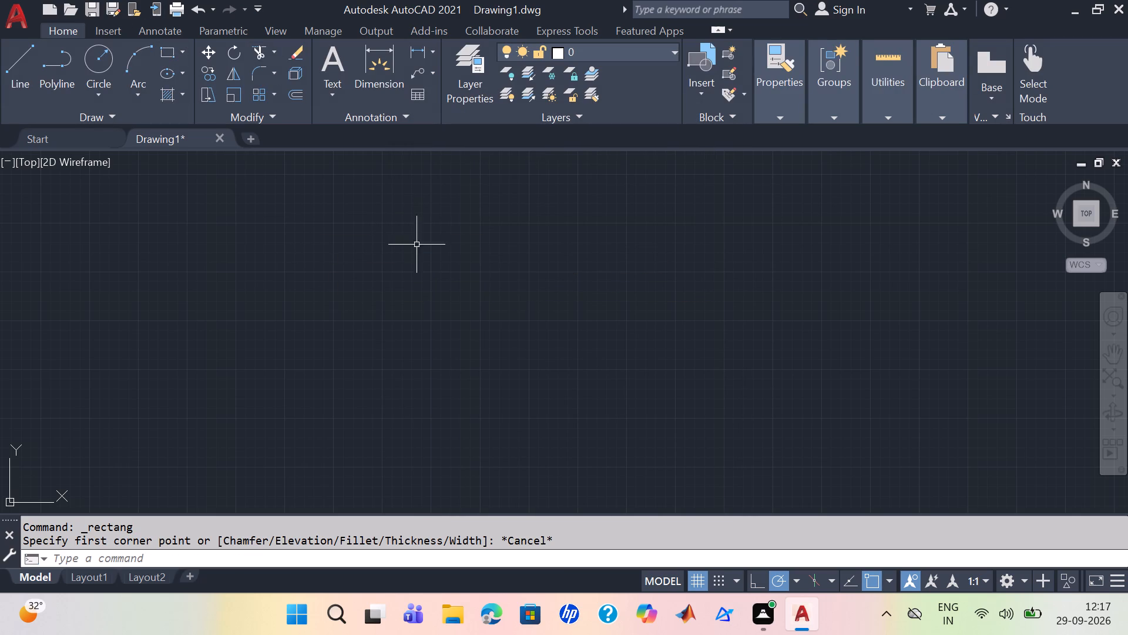
Turn off command log file recording with the LOGFILEOFF command.
left_click(229, 553)
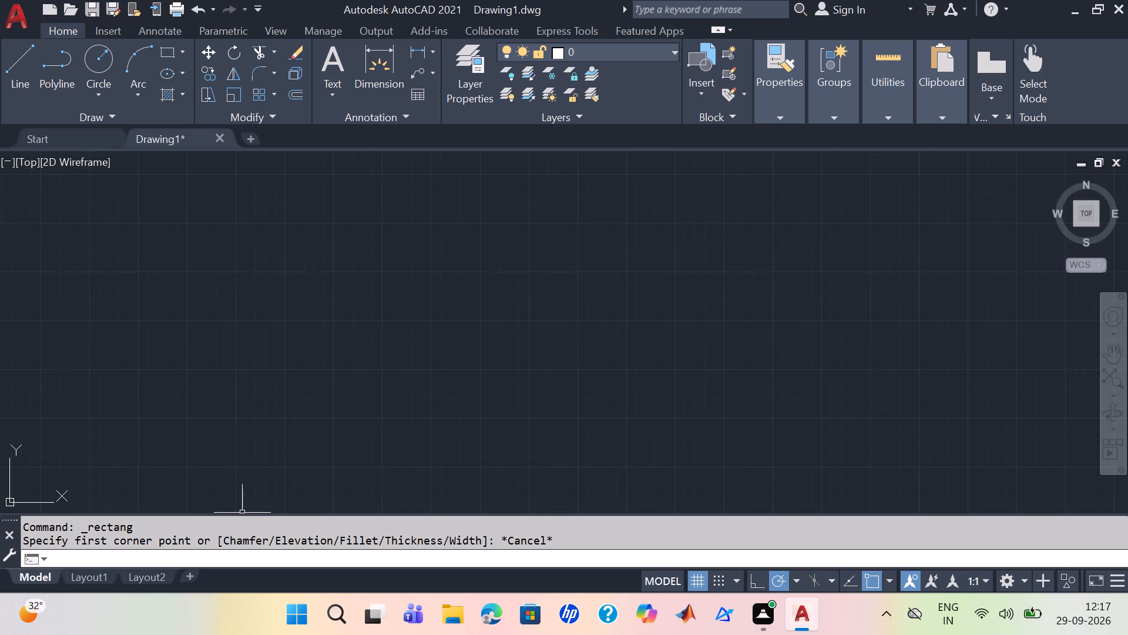
type("logfie")
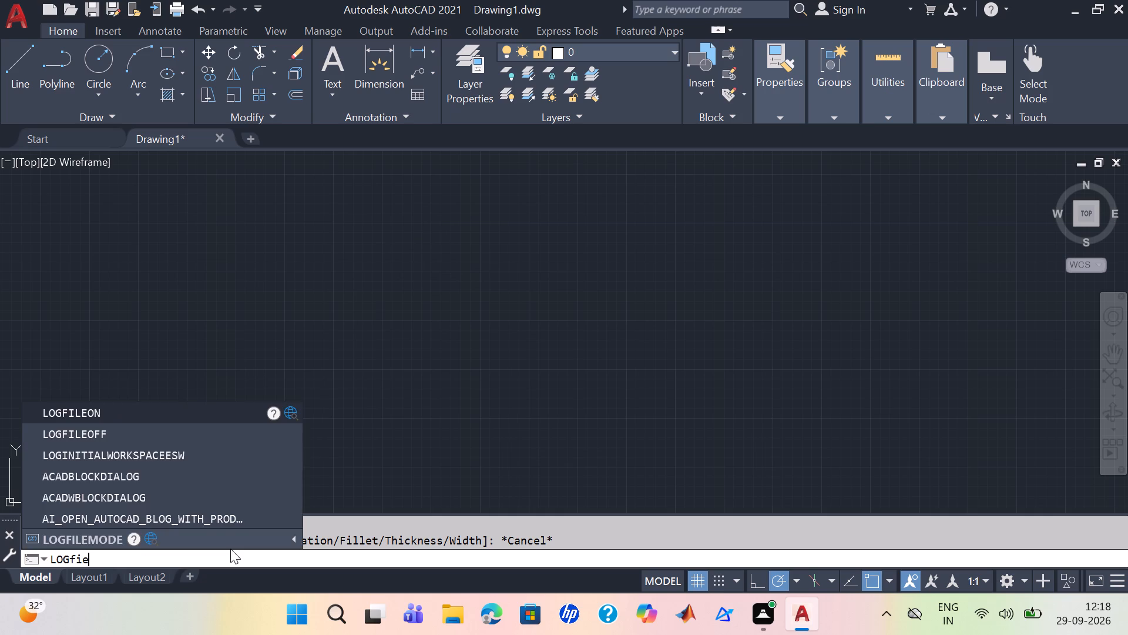
key("BackSpace")
type("le")
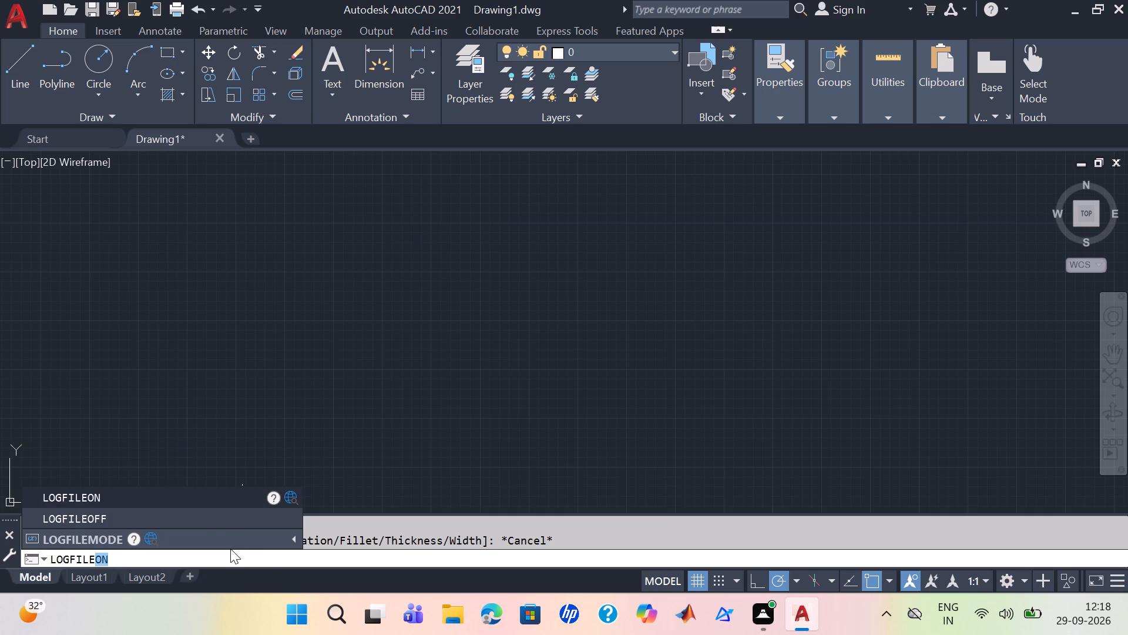
left_click(213, 513)
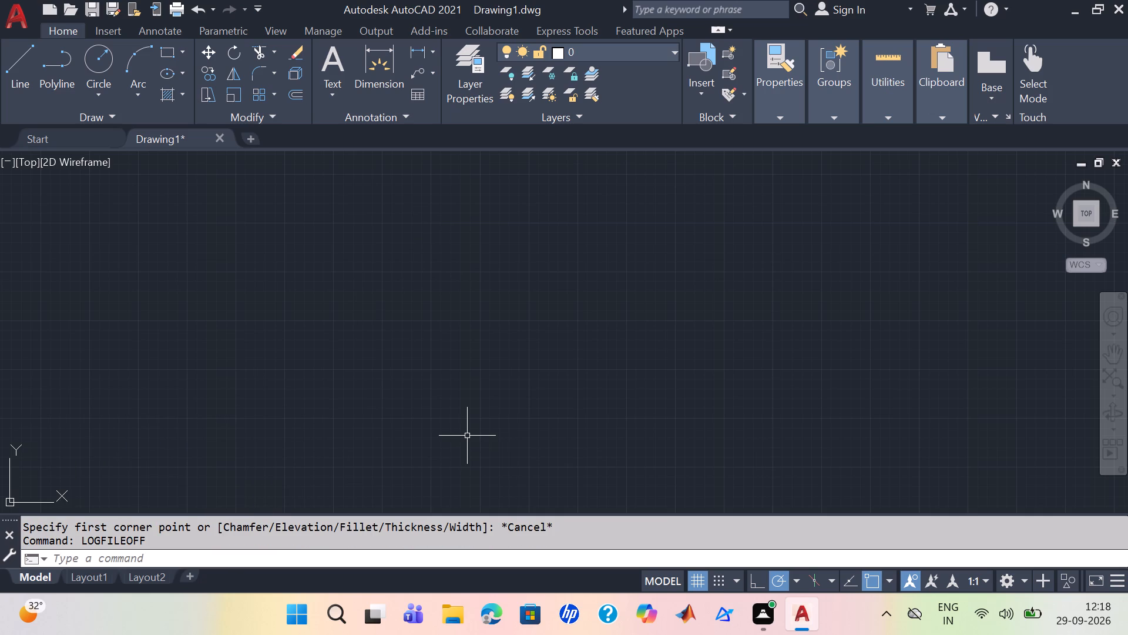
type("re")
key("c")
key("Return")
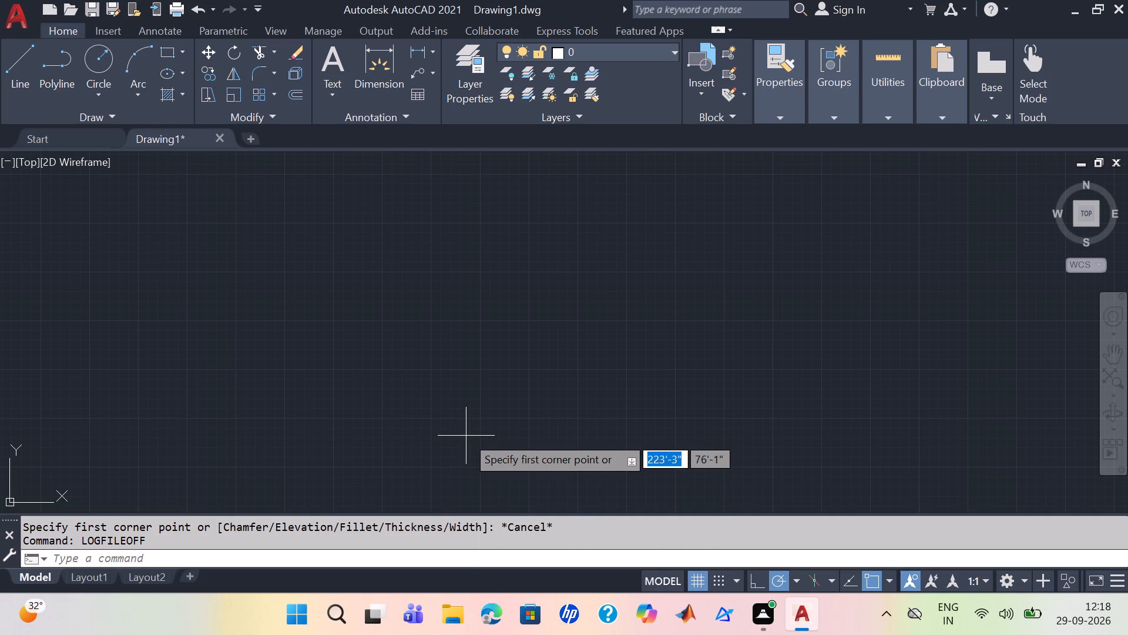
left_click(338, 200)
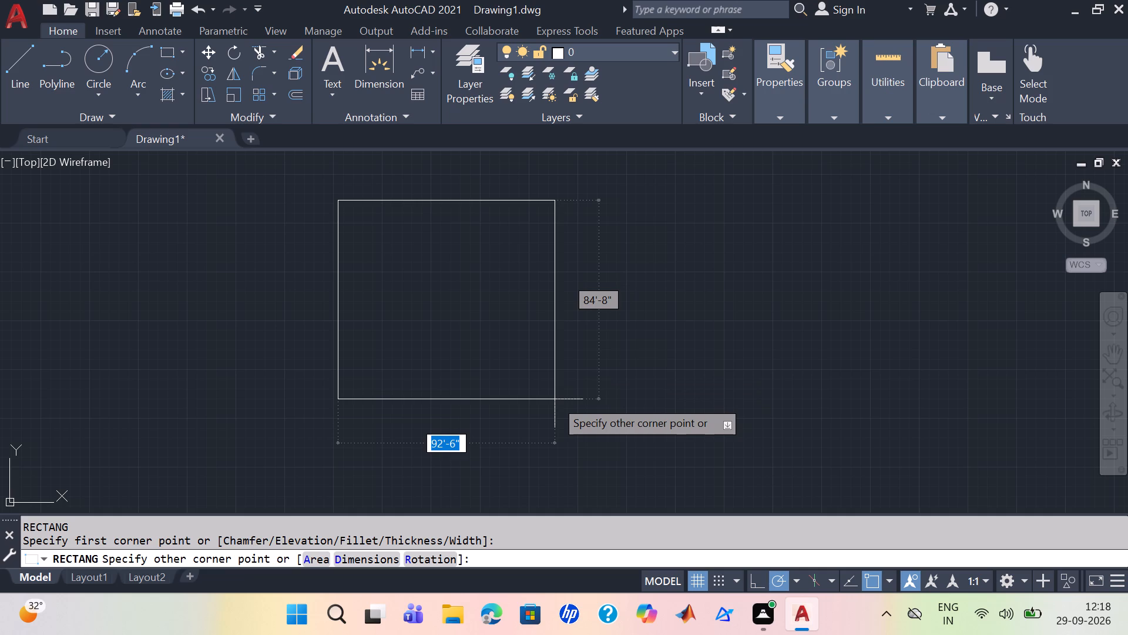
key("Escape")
Modify the ISO-25 dimension style so its linear dimensions use the Engineering unit format with 0'-0" precision.
key("d")
key("Return")
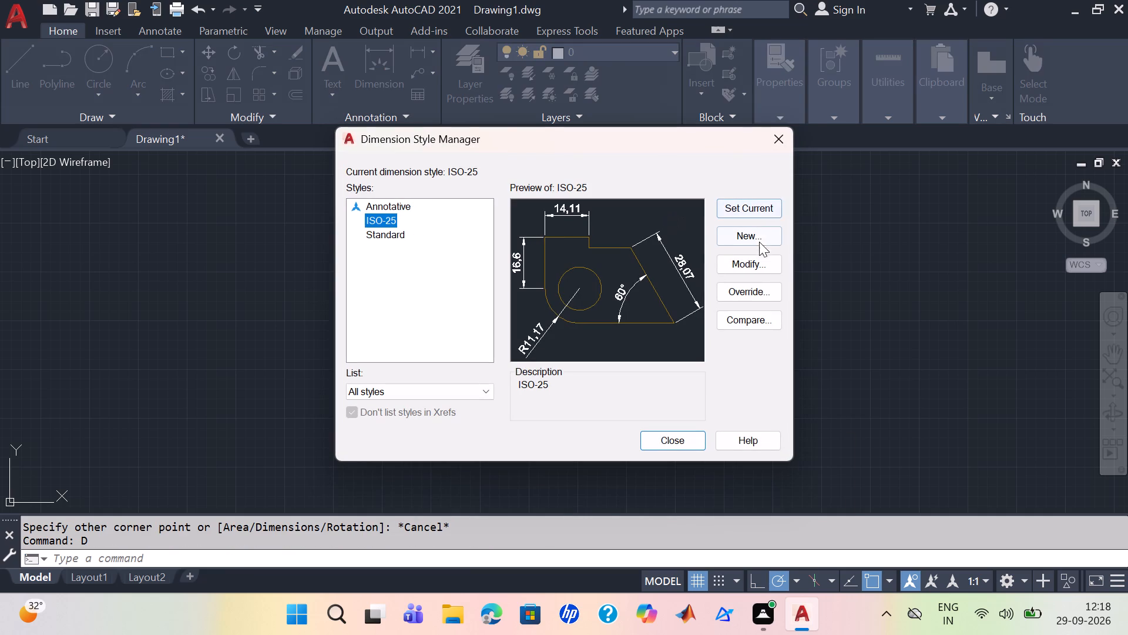
left_click(758, 265)
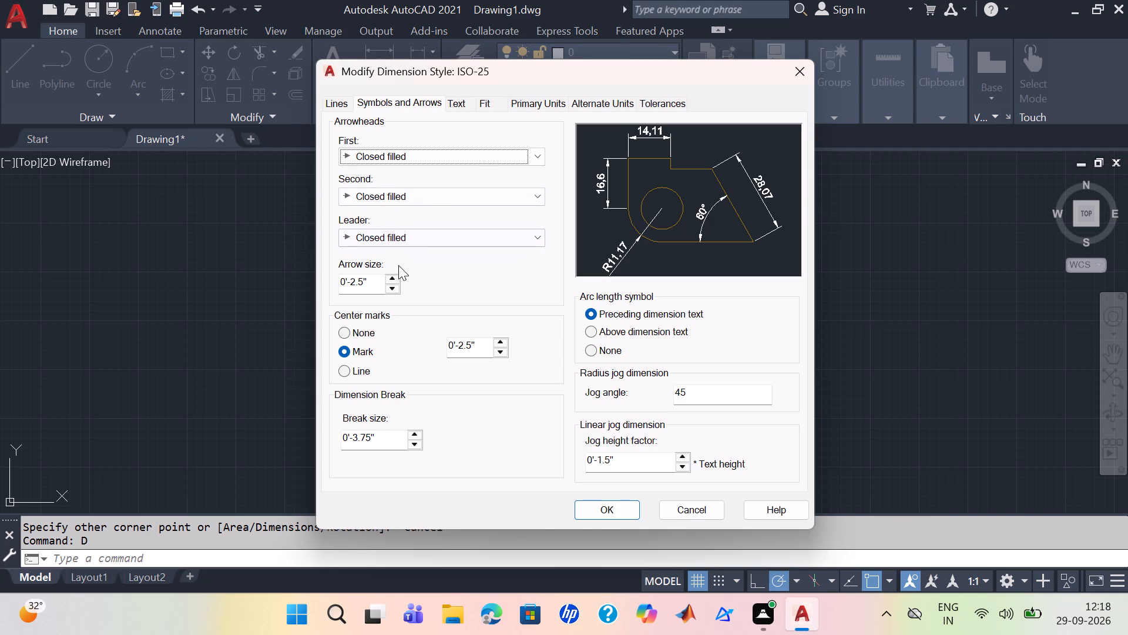
left_click(535, 103)
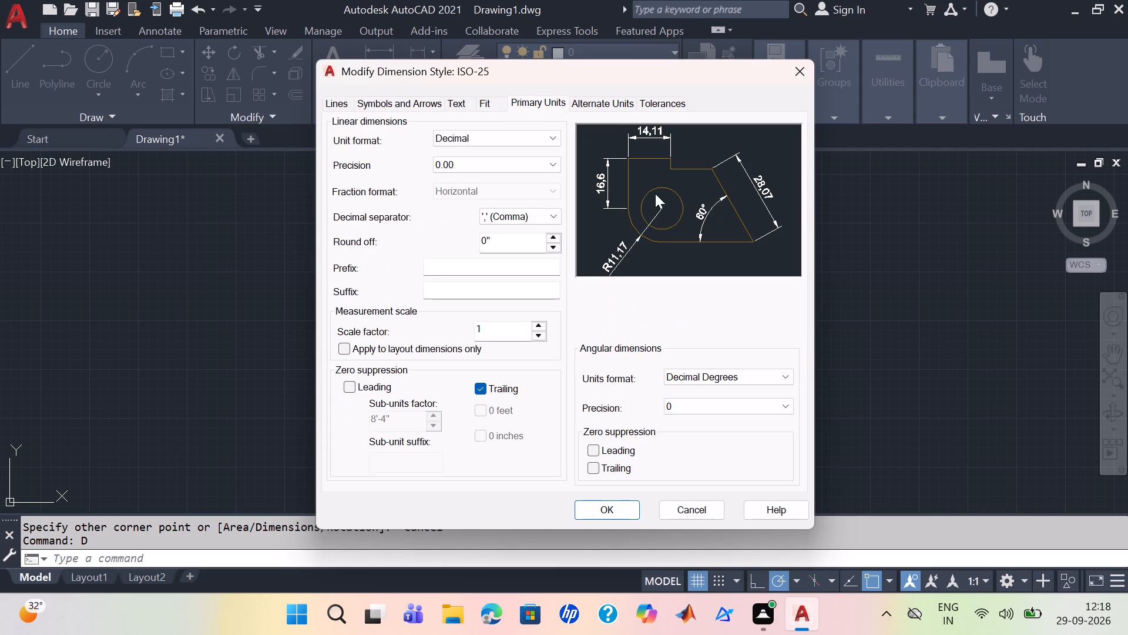
left_click(713, 374)
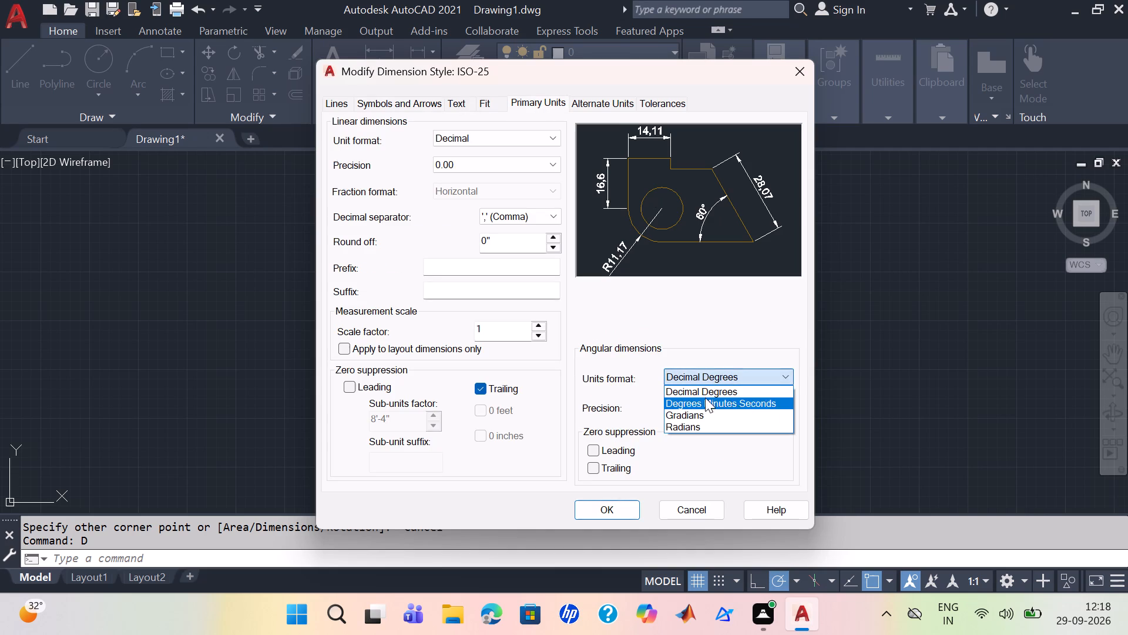
left_click(713, 371)
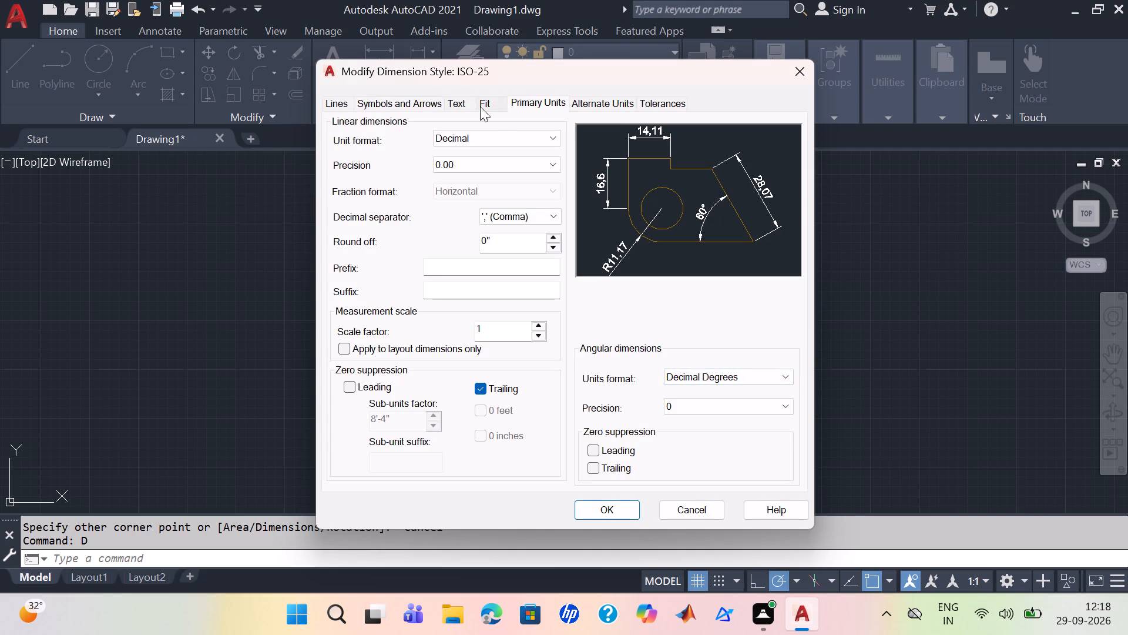
left_click(513, 141)
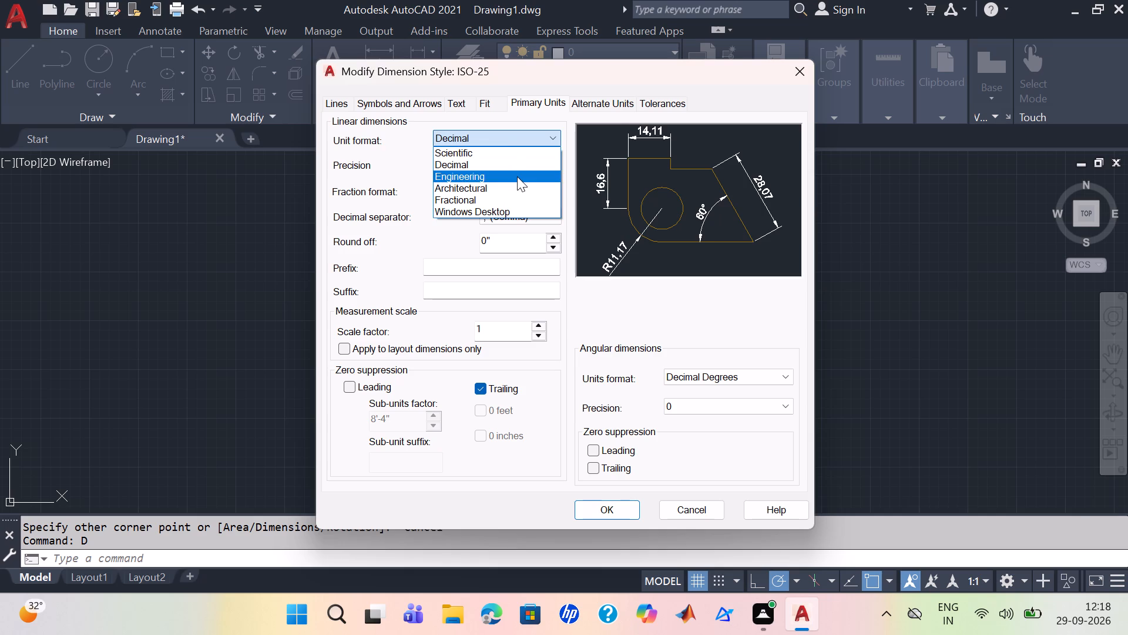
left_click(517, 176)
left_click(542, 165)
left_click(541, 185)
left_click(549, 162)
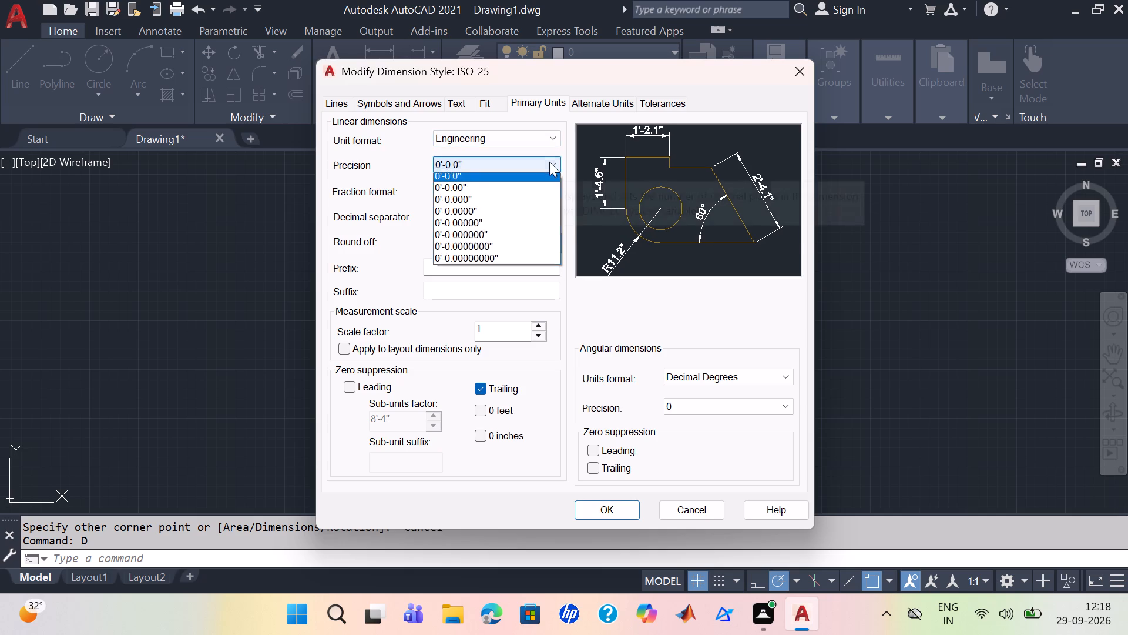
left_click(543, 173)
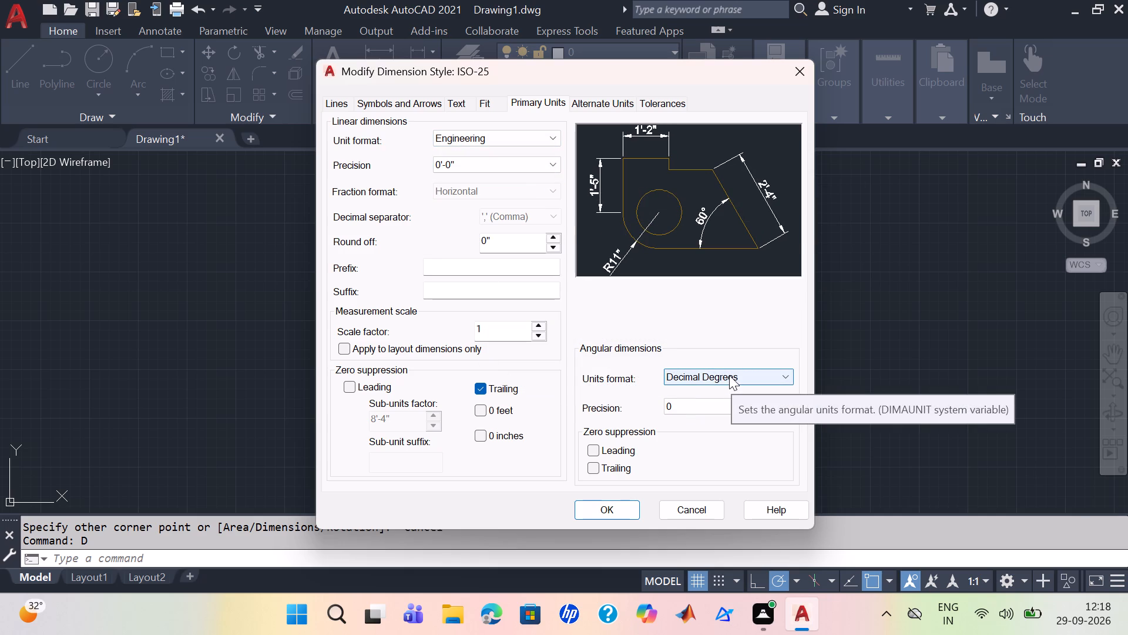
Set the linear dimension round-off of the ISO-25 style to 4 and apply the style changes.
left_click_drag(514, 239, 385, 236)
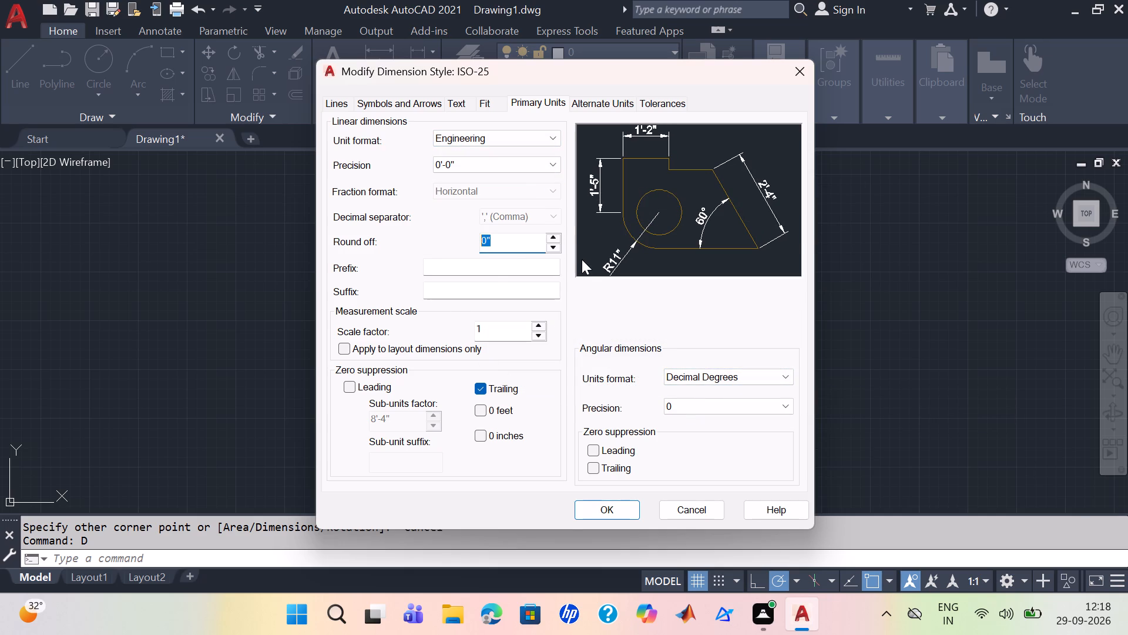
key("BackSpace")
key("4")
left_click(397, 104)
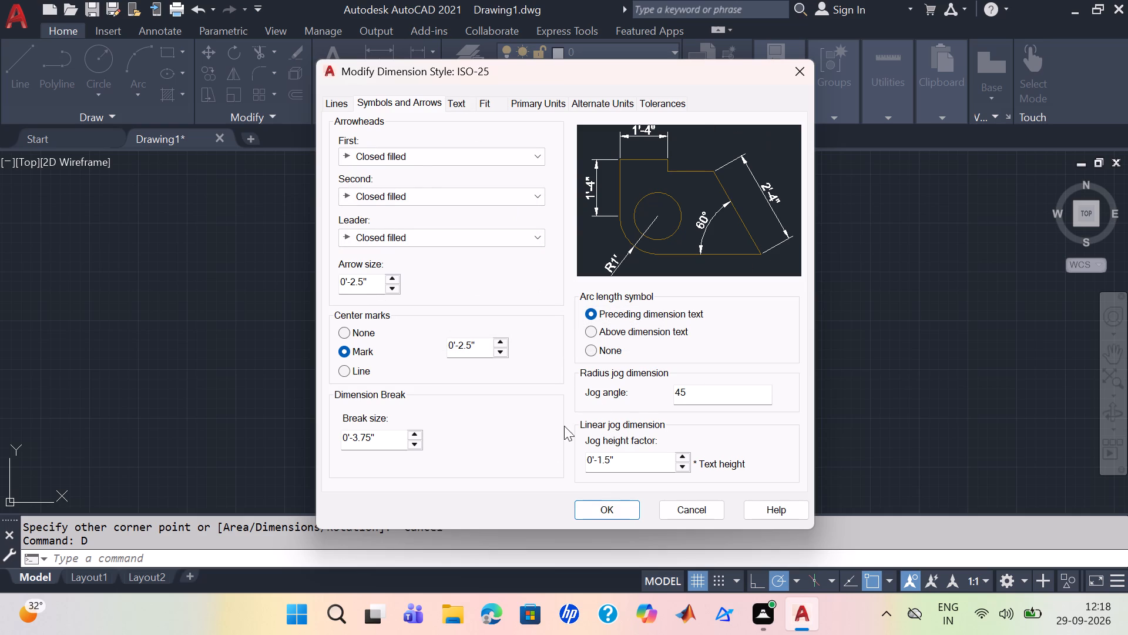
left_click(607, 512)
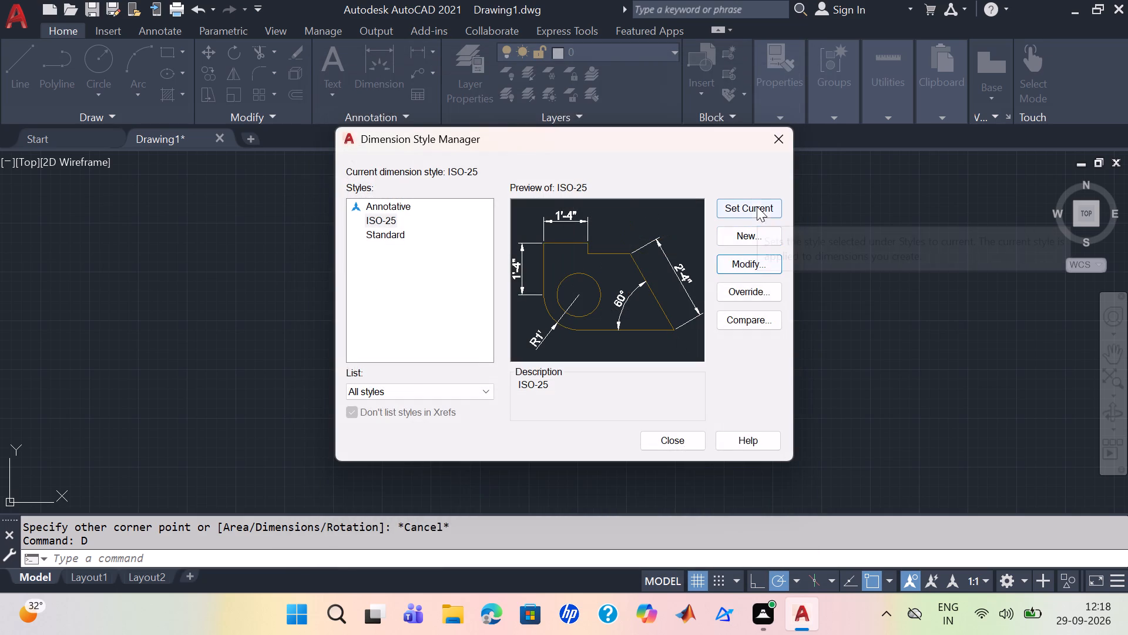
Make ISO-25 the current dimension style and close the Dimension Style Manager.
left_click(757, 206)
left_click(670, 440)
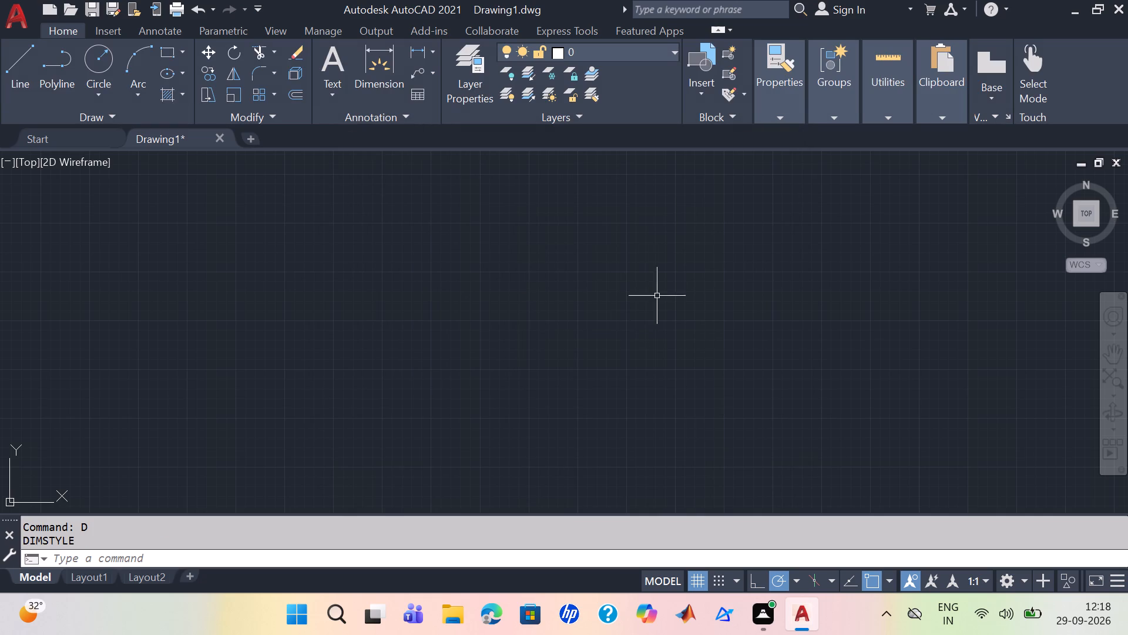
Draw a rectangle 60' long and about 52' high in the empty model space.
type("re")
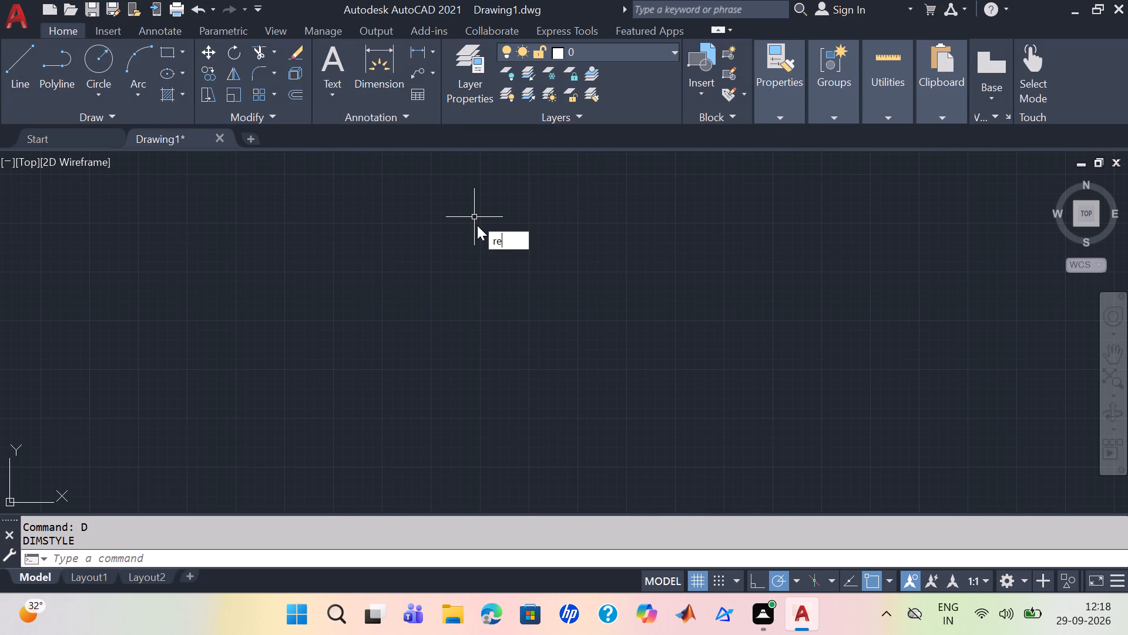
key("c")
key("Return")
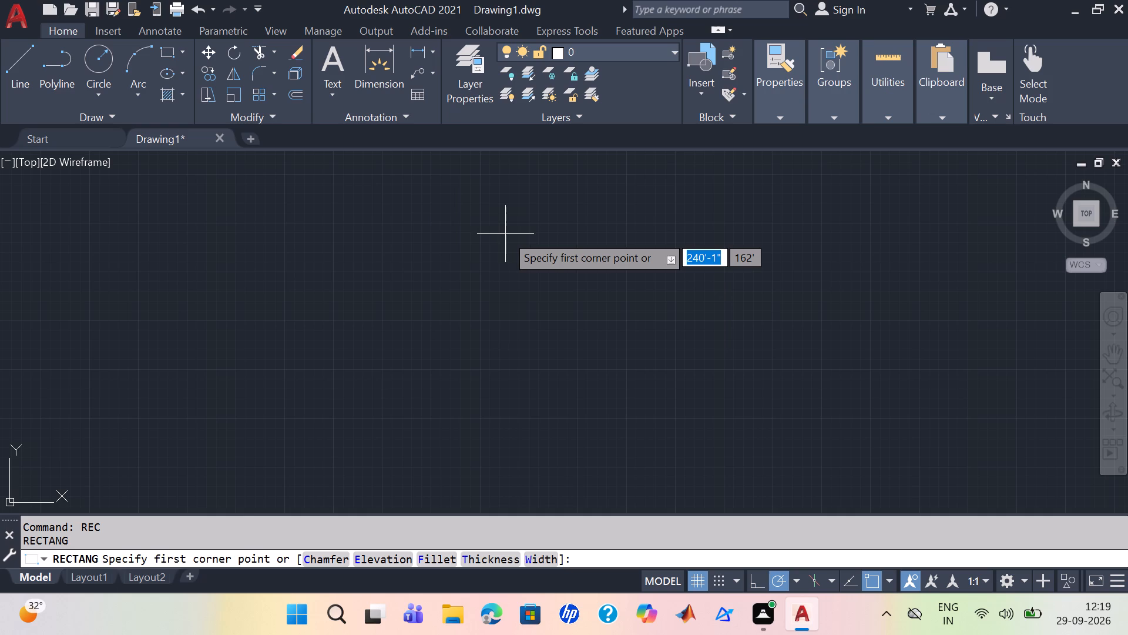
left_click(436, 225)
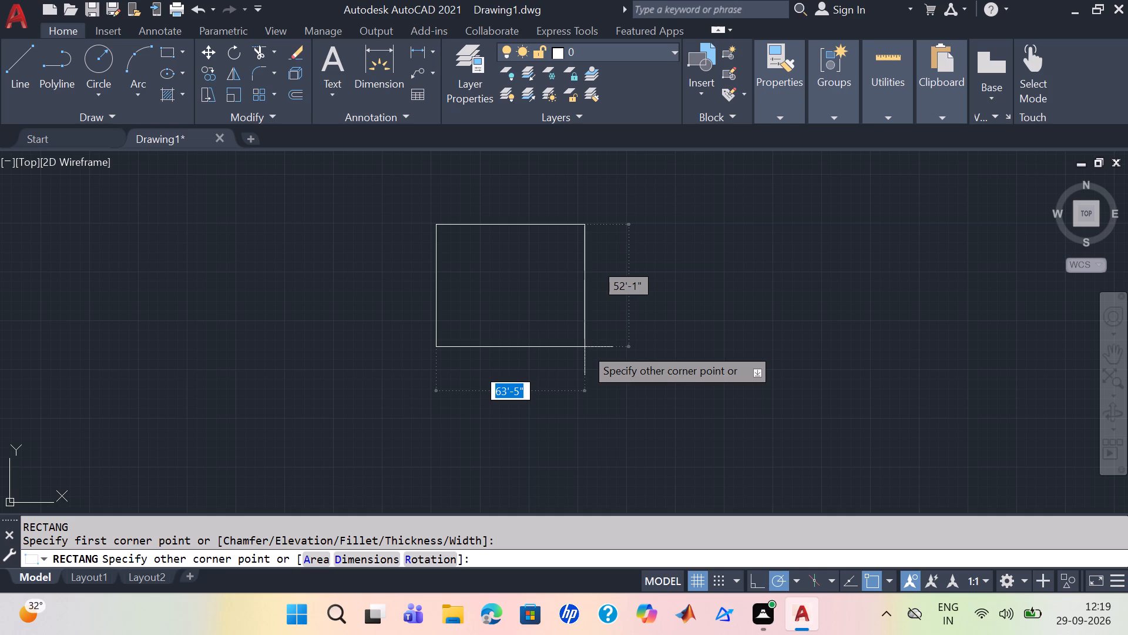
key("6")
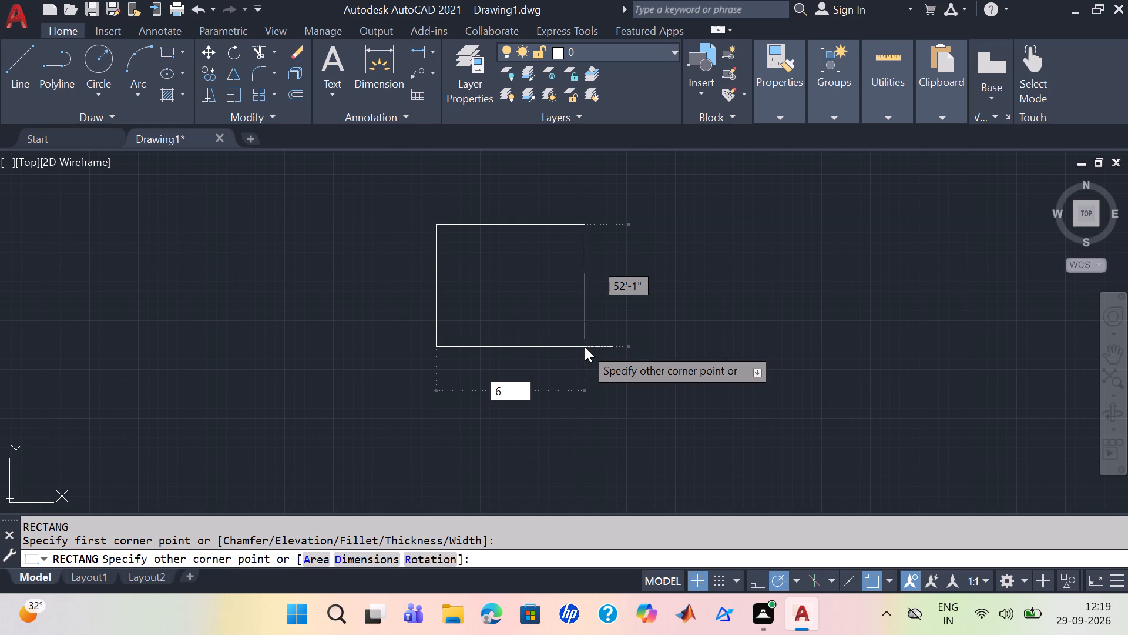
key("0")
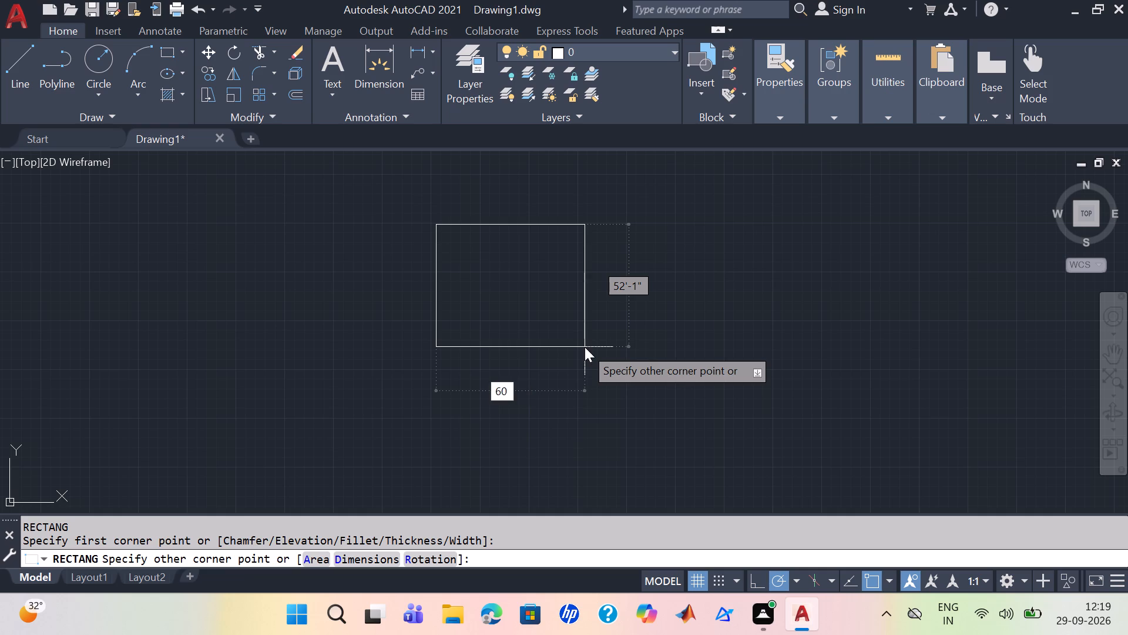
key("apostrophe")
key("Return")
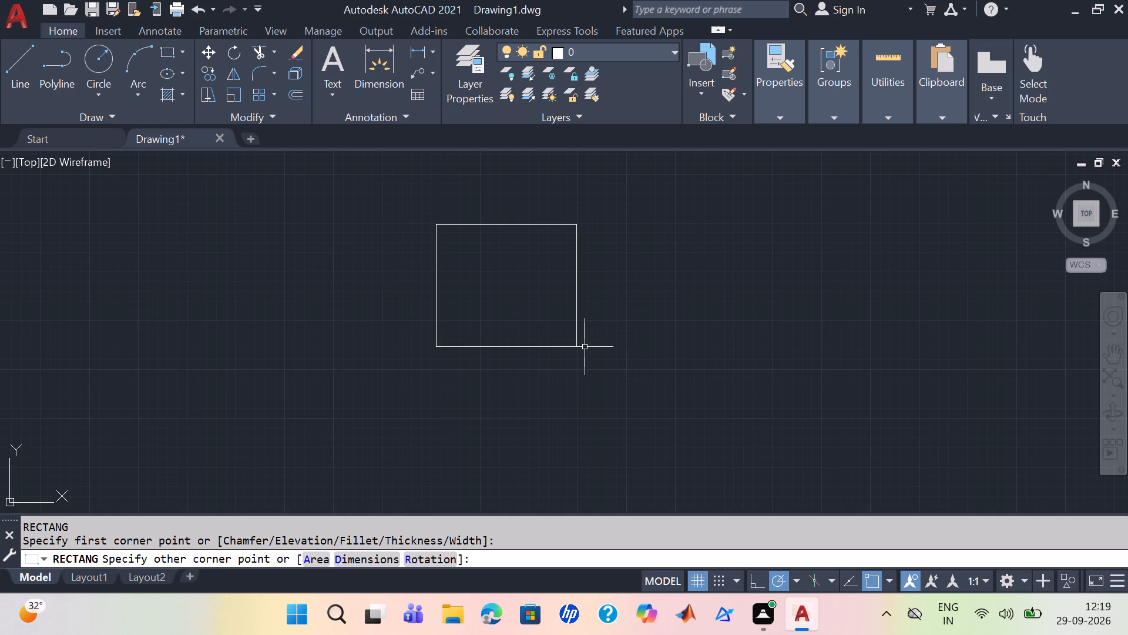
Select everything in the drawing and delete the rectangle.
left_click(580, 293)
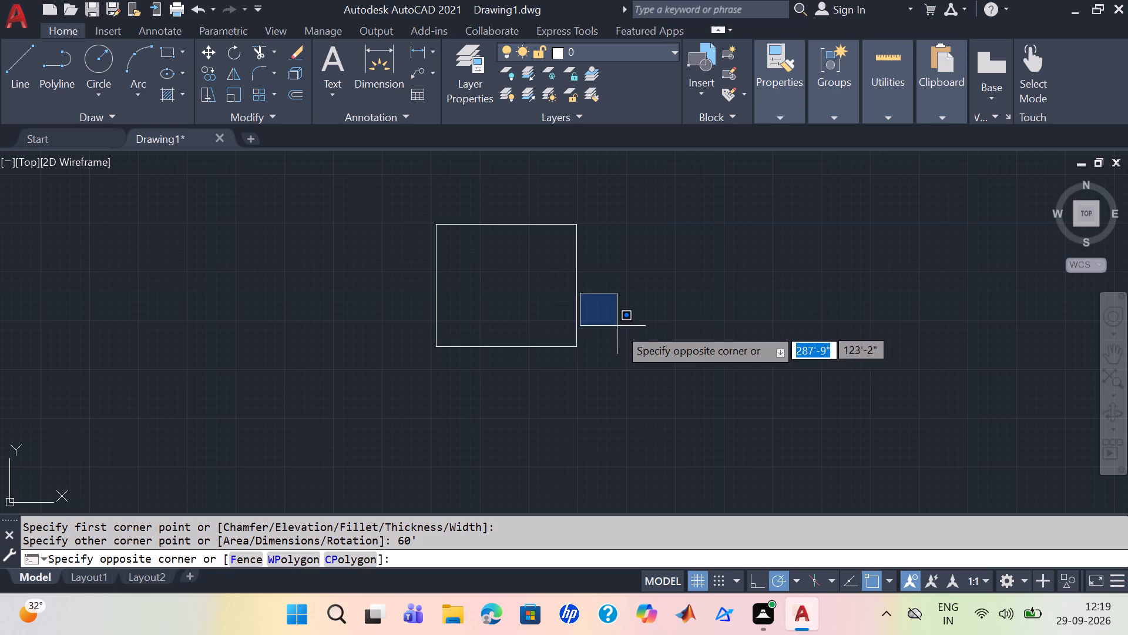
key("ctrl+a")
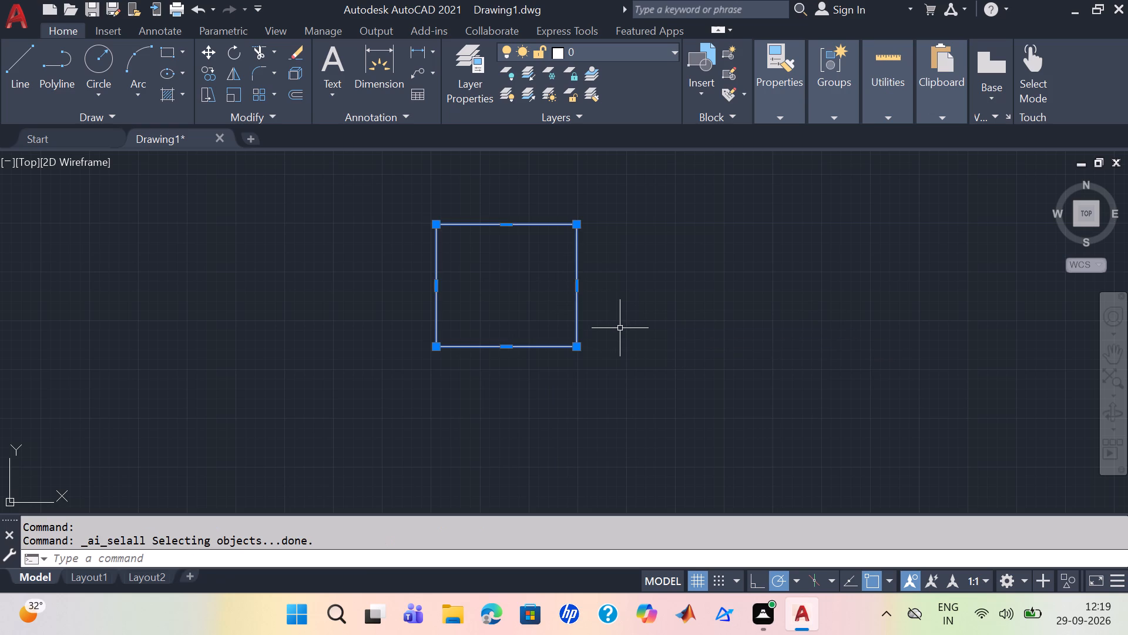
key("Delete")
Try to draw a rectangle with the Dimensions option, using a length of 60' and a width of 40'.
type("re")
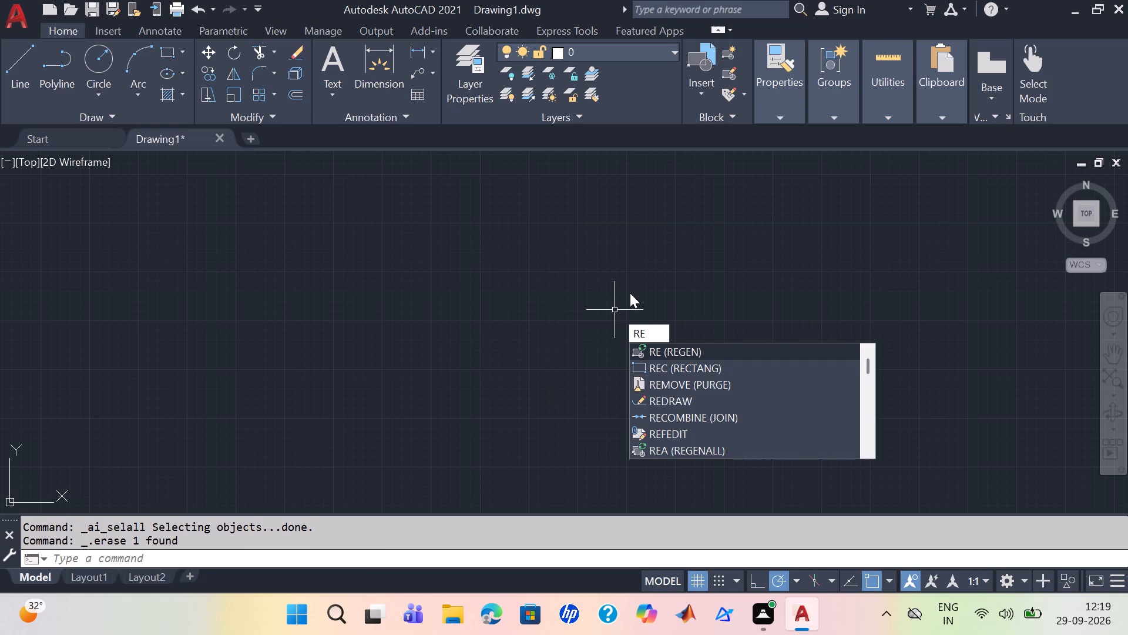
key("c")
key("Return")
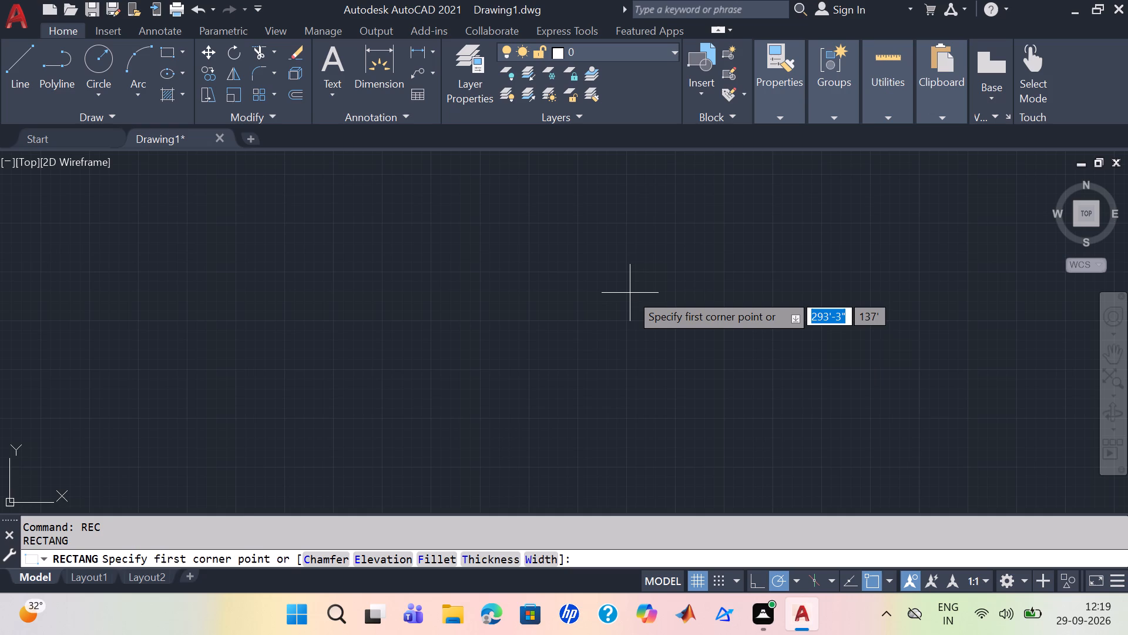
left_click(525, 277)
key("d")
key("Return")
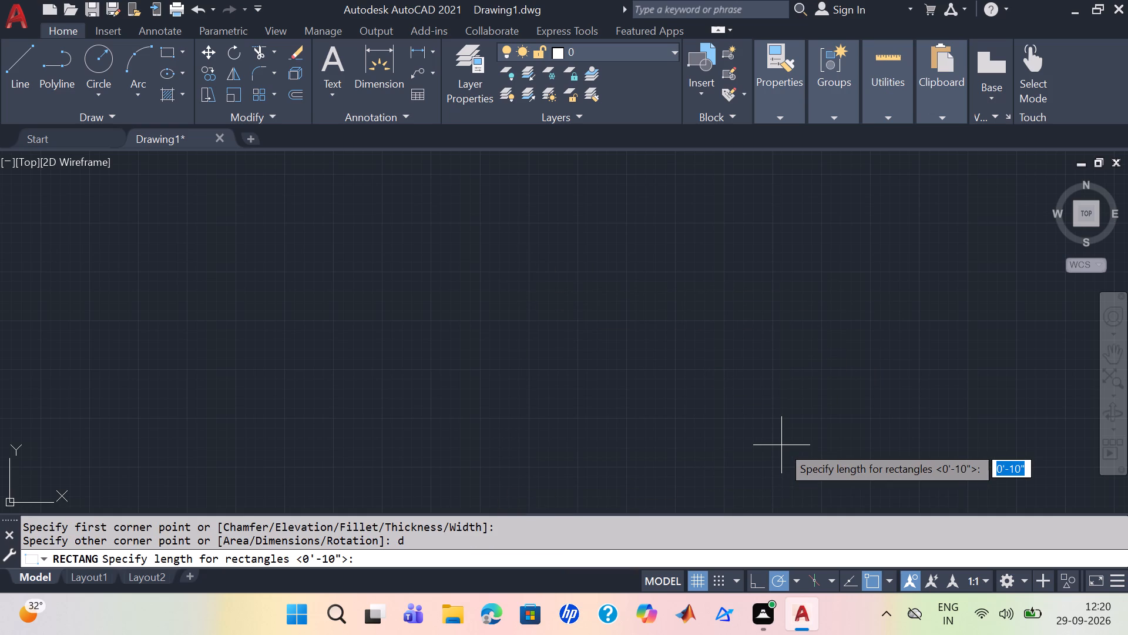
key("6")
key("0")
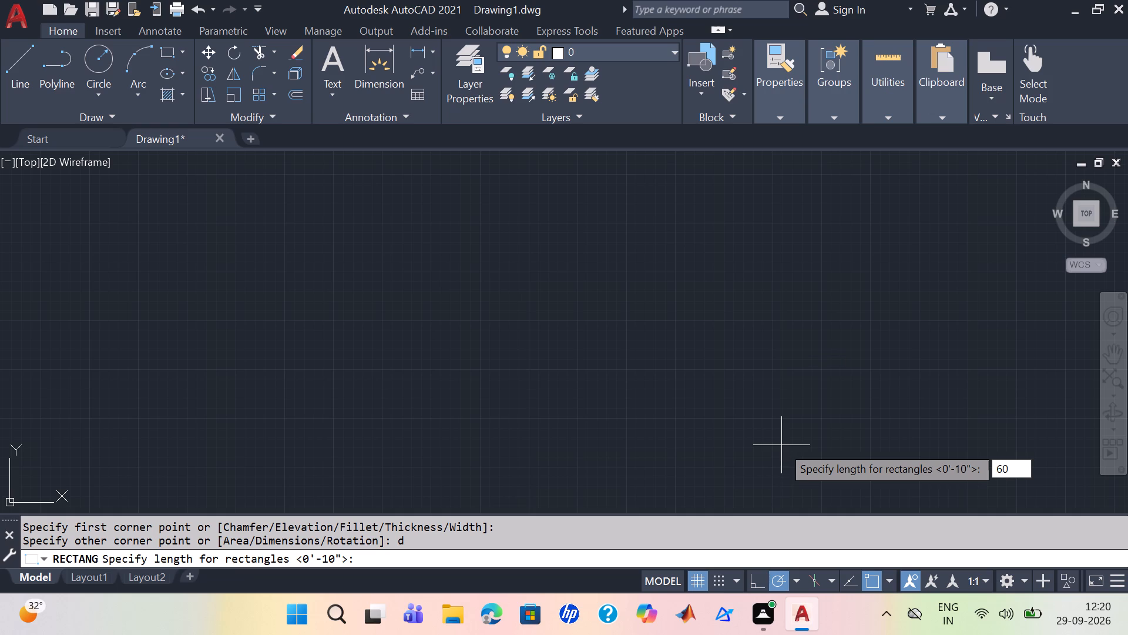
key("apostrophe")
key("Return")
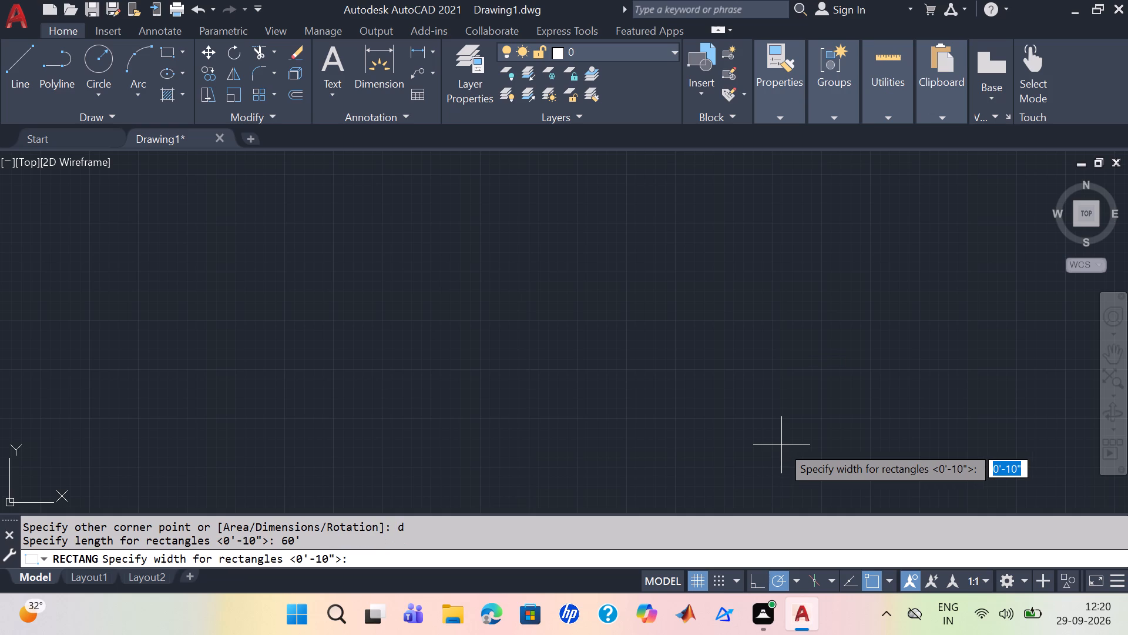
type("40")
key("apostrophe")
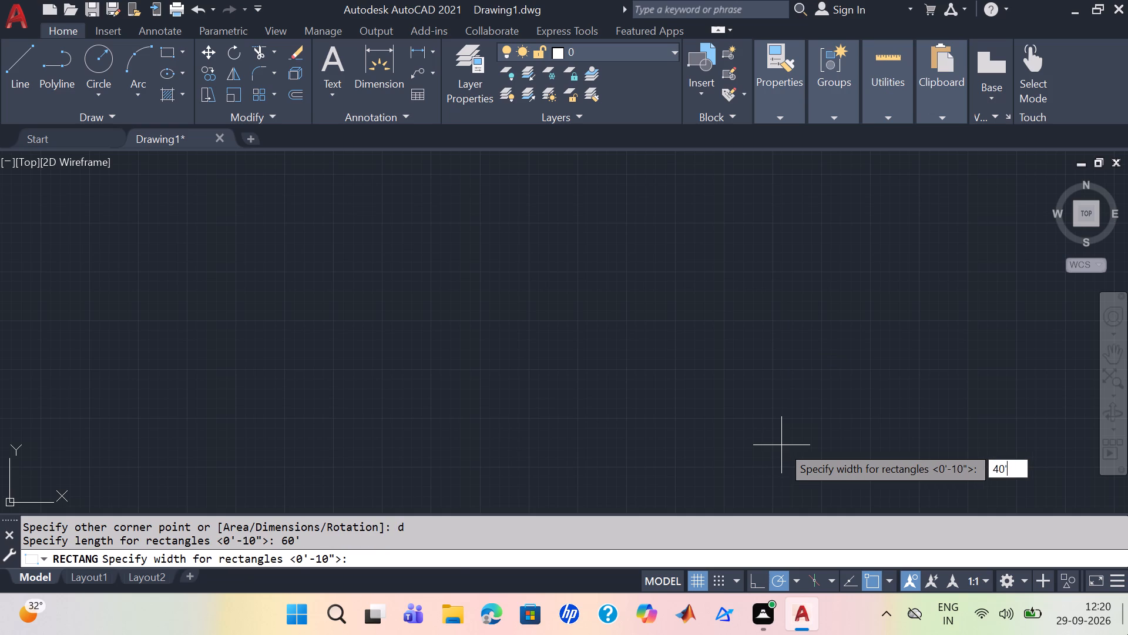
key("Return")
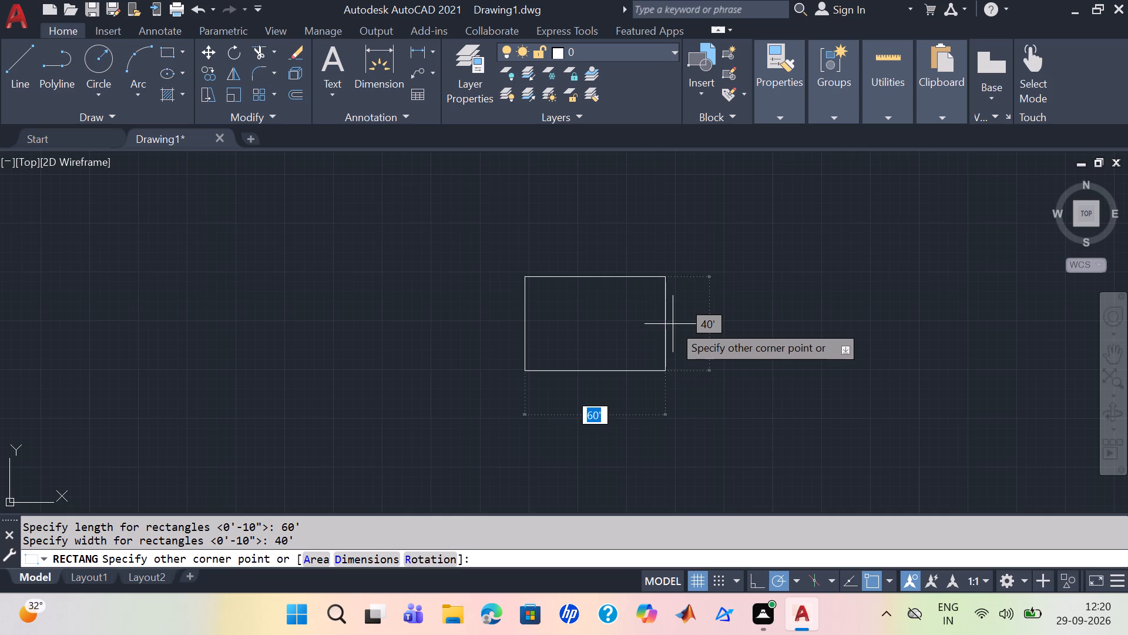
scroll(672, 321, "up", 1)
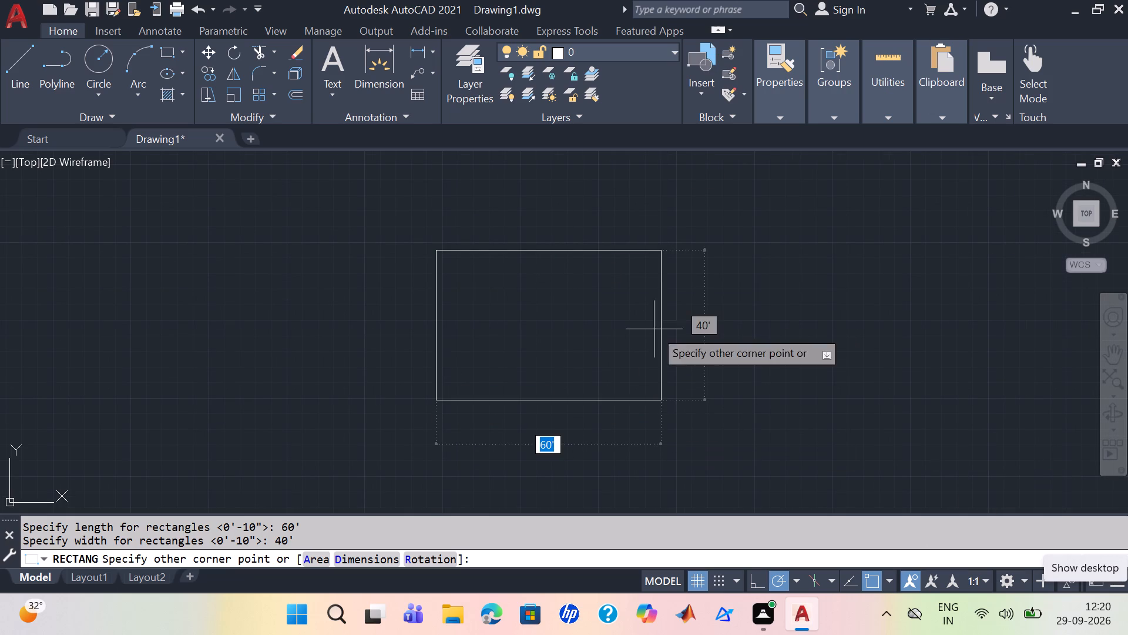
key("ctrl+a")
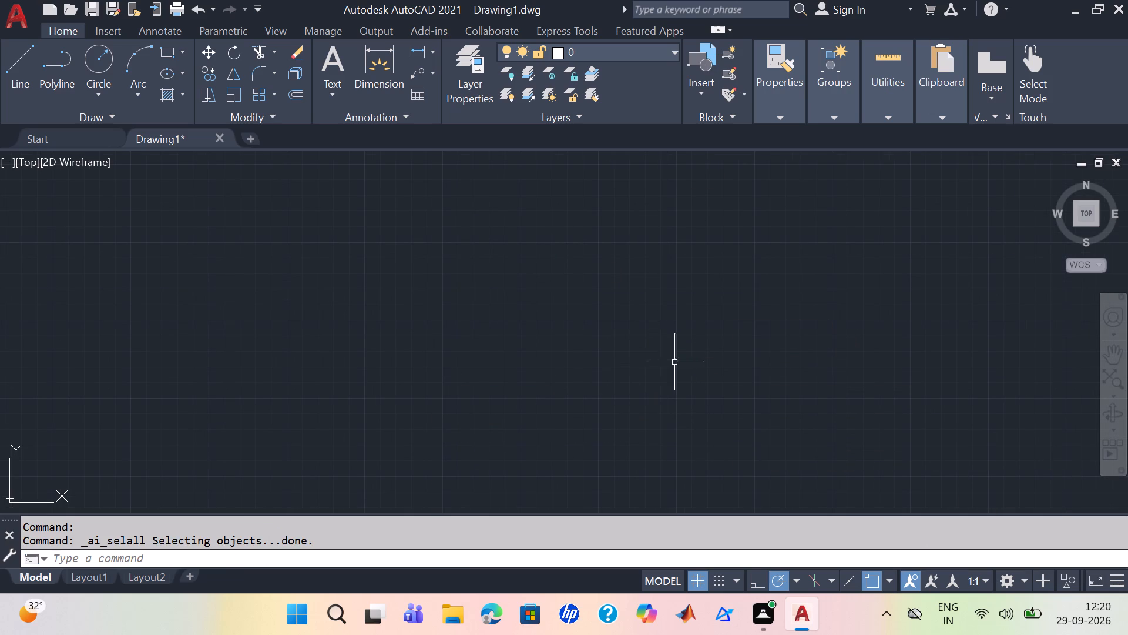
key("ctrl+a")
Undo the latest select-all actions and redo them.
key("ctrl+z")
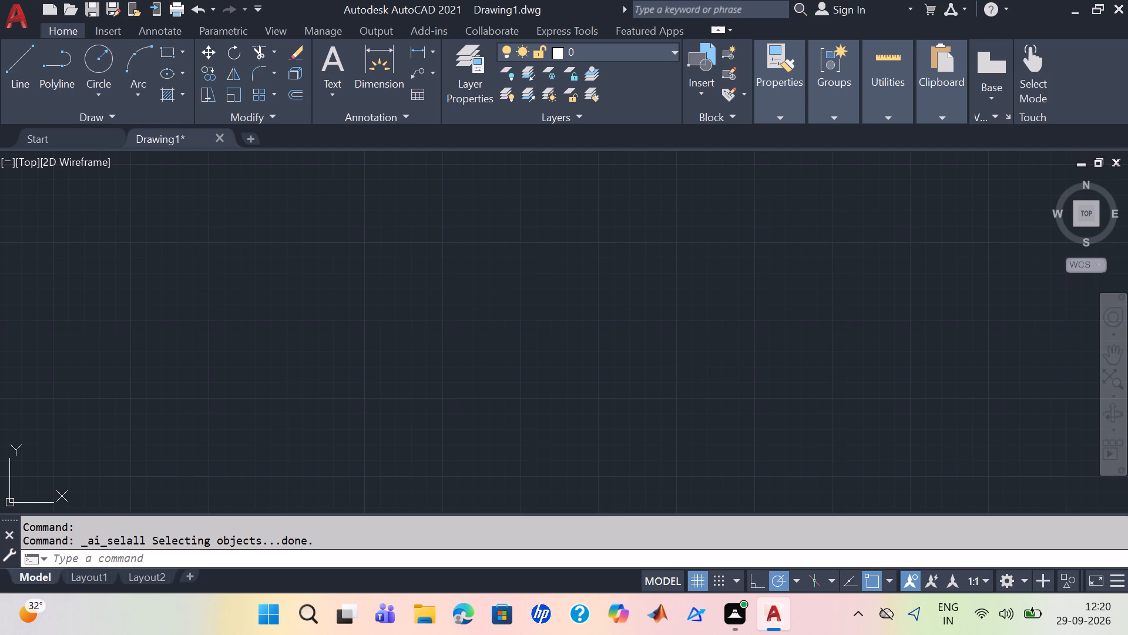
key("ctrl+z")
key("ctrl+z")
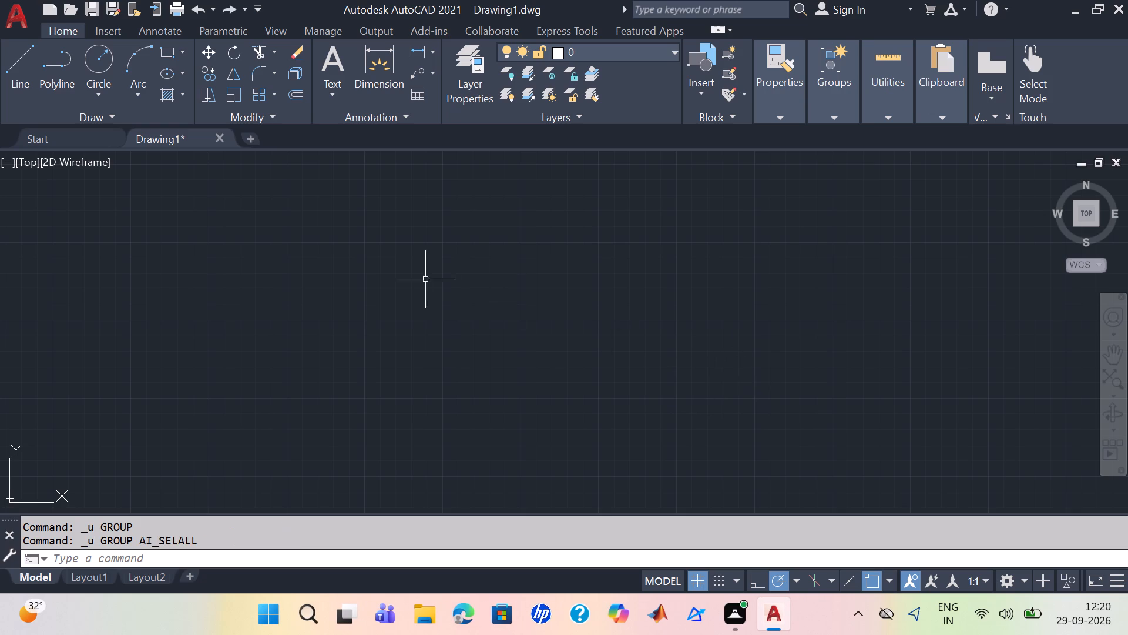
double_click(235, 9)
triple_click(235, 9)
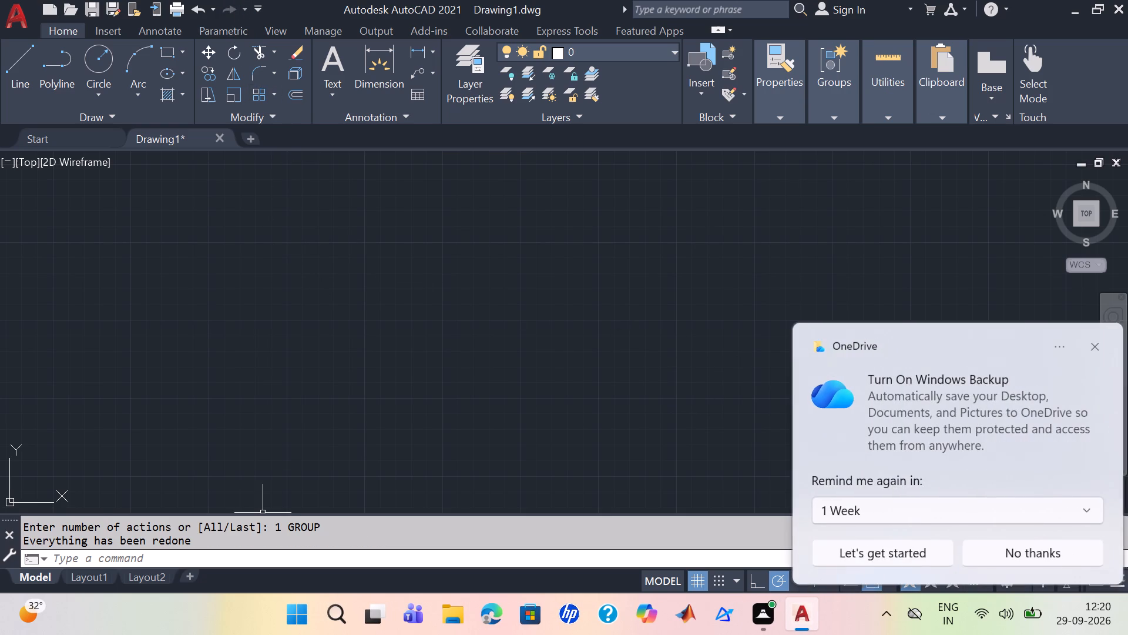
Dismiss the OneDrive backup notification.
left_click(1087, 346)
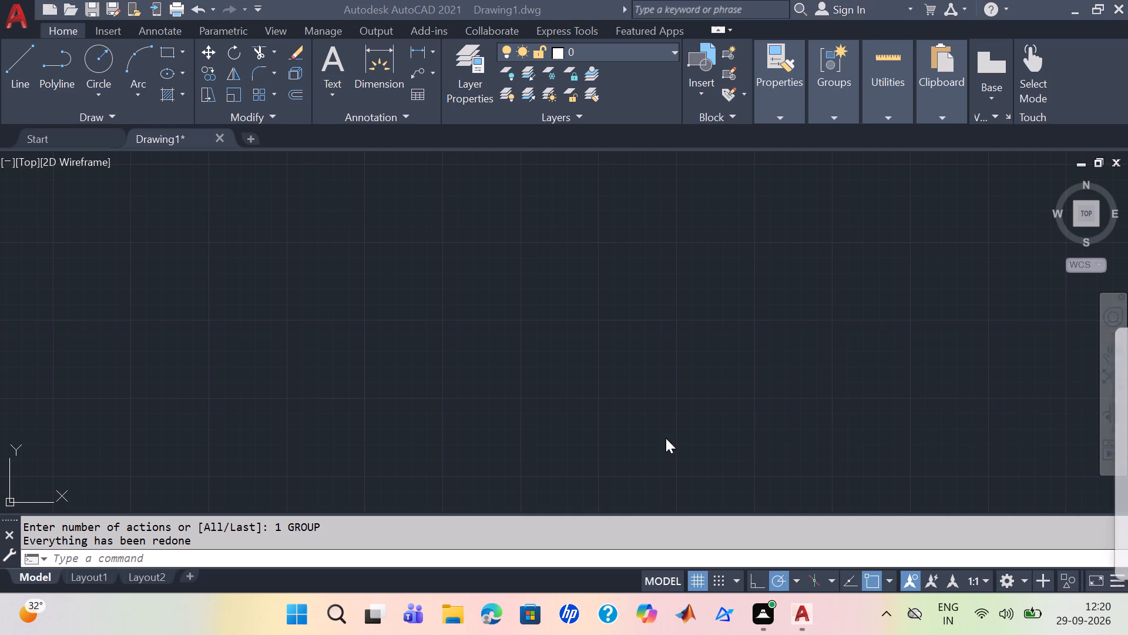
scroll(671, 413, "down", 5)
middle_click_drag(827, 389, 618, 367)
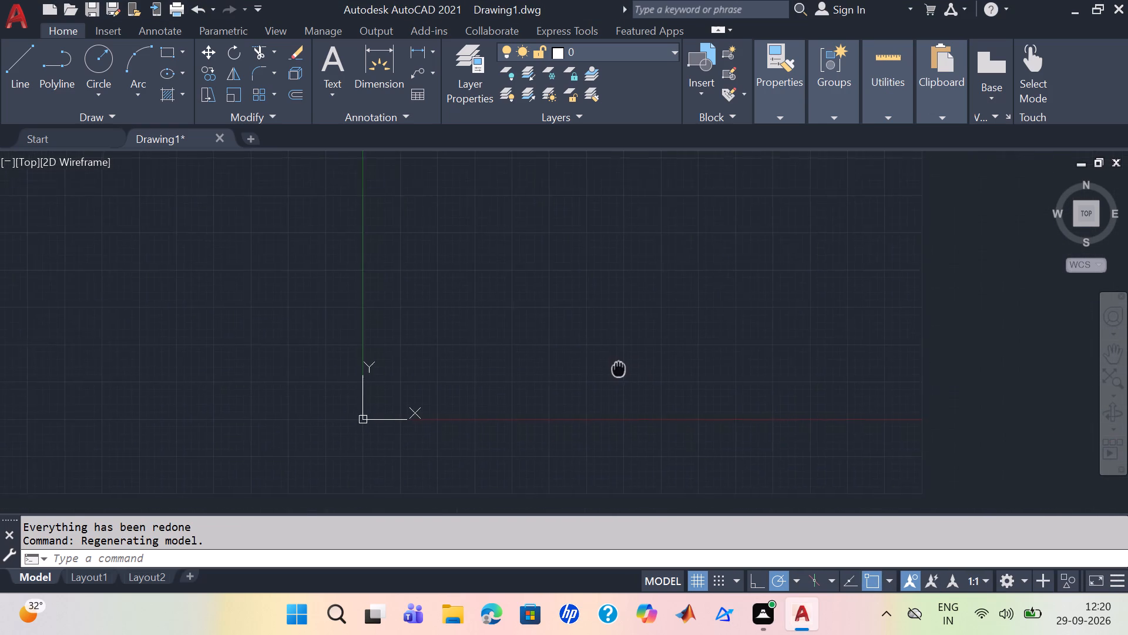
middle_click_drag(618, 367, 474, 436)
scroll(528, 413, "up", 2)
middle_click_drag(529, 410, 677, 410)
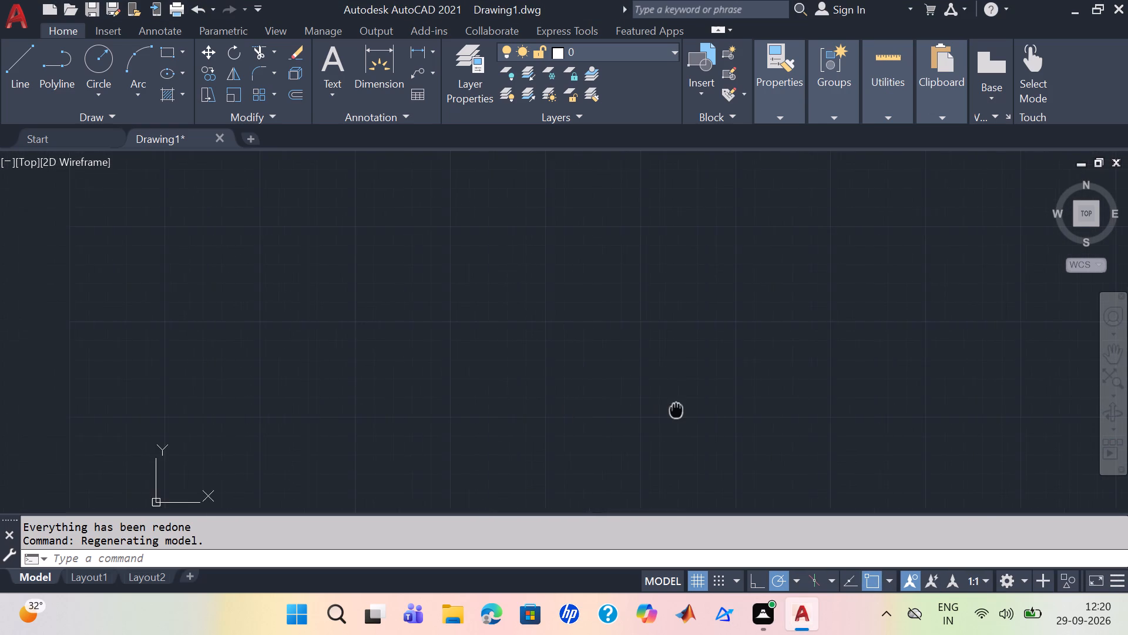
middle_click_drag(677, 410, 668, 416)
Turn on command log file recording with the LOGFILEON command.
type("log")
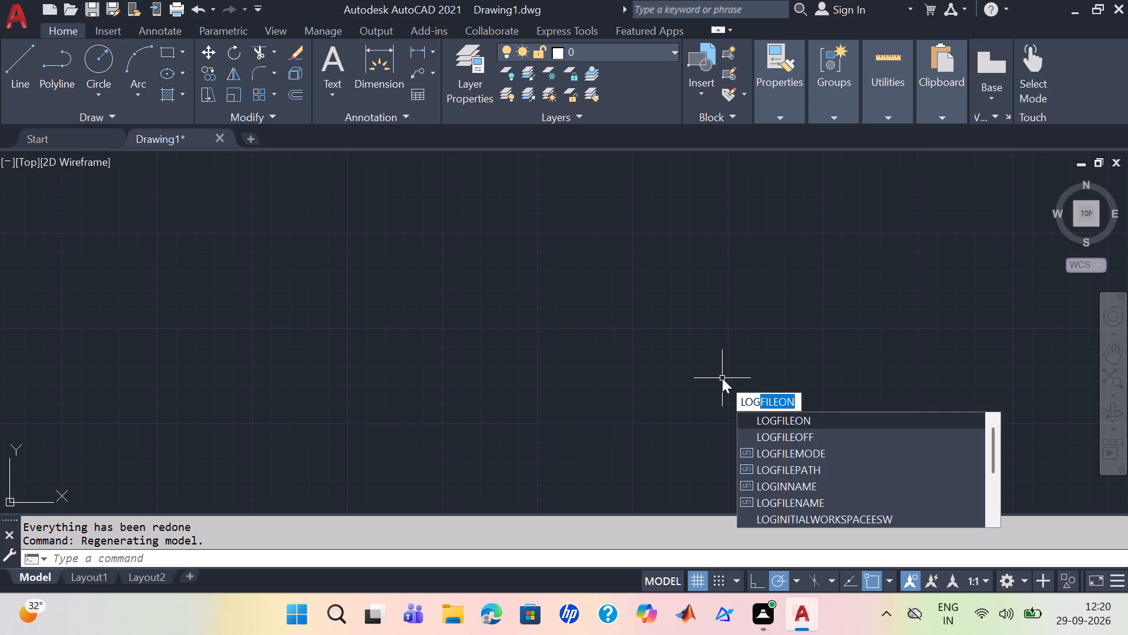
left_click(798, 415)
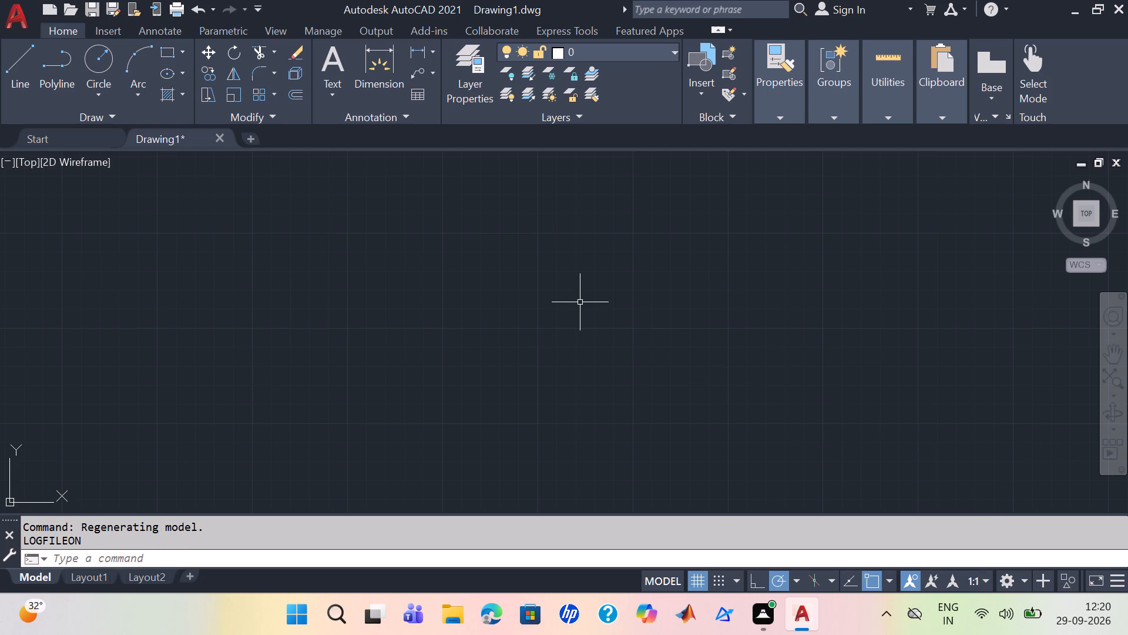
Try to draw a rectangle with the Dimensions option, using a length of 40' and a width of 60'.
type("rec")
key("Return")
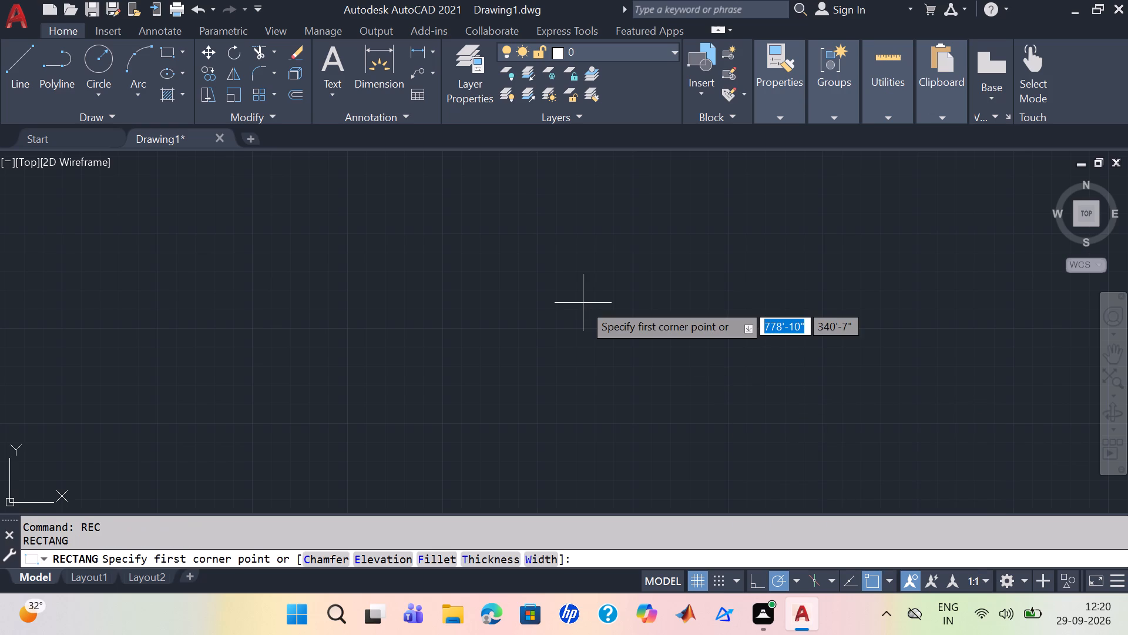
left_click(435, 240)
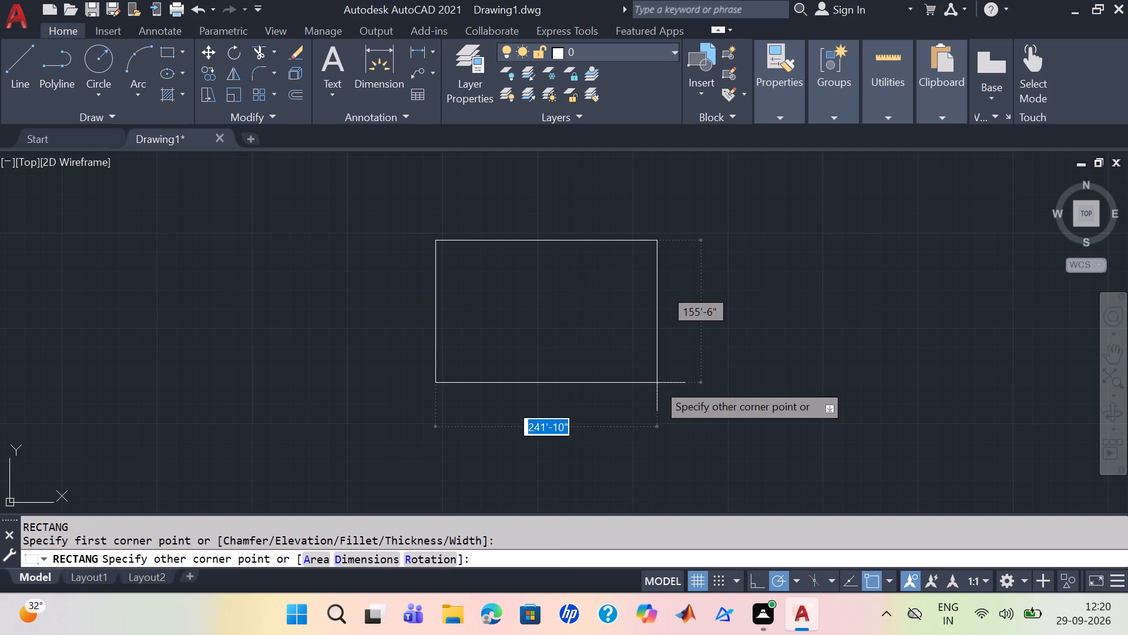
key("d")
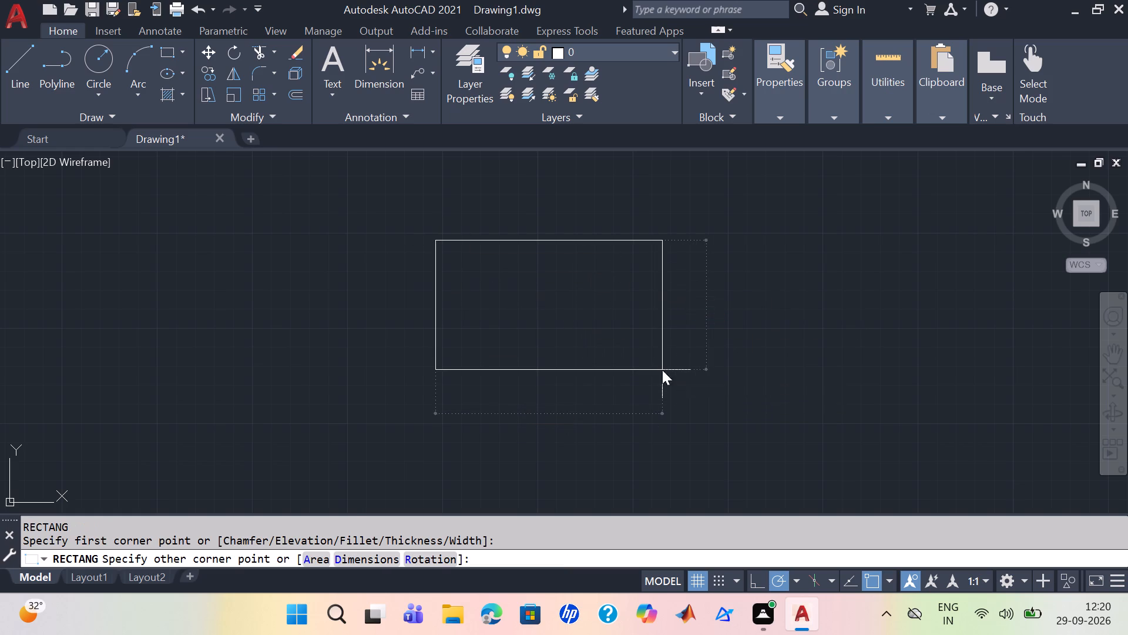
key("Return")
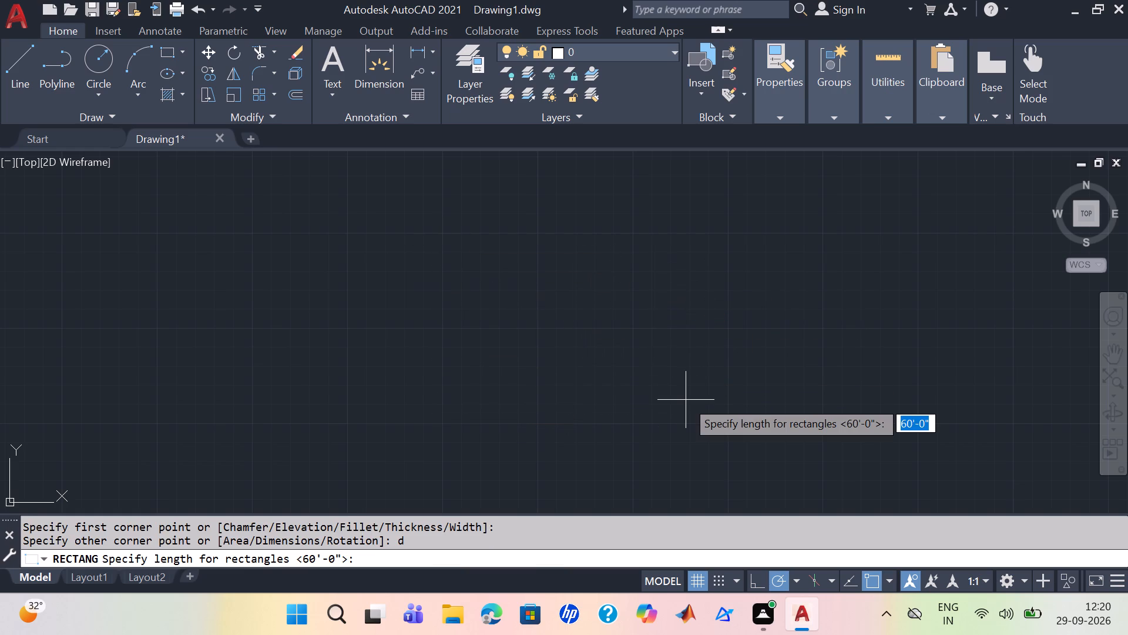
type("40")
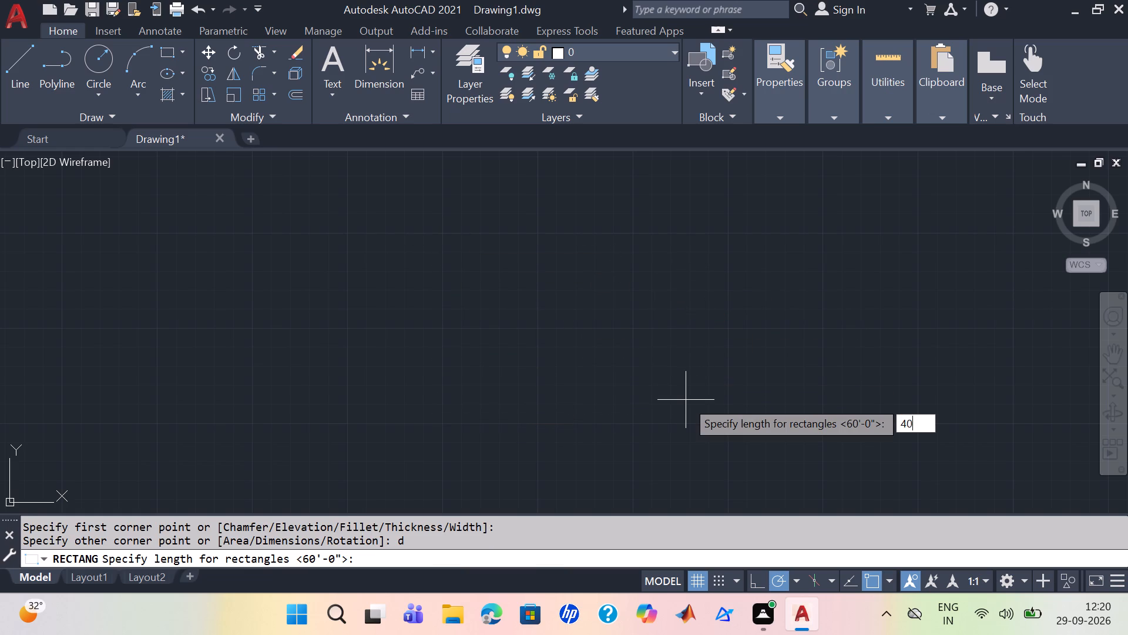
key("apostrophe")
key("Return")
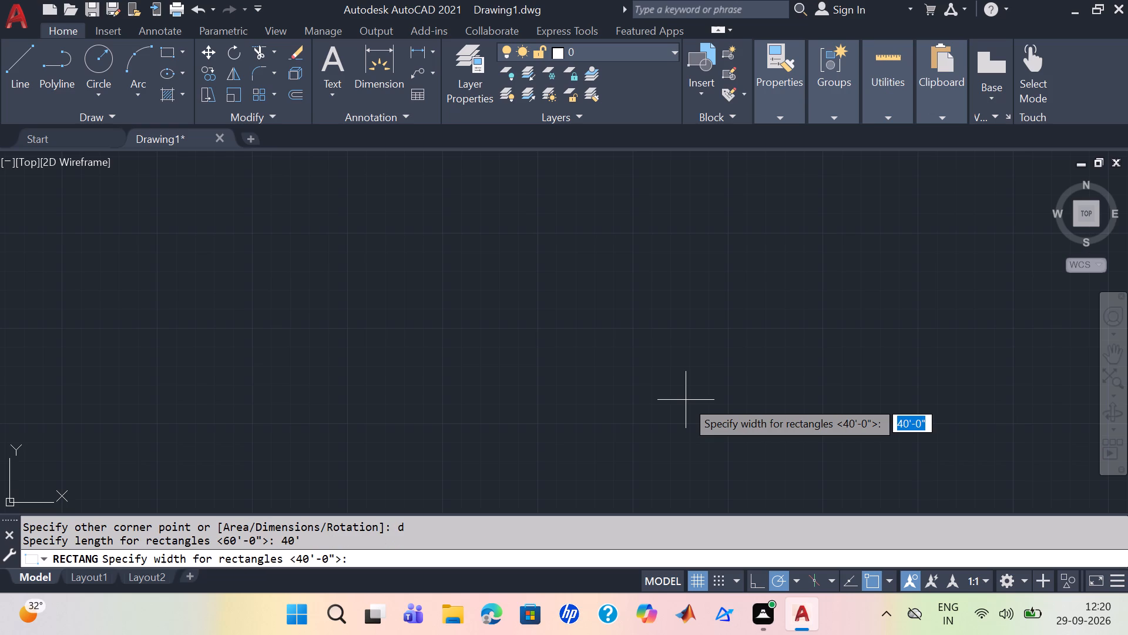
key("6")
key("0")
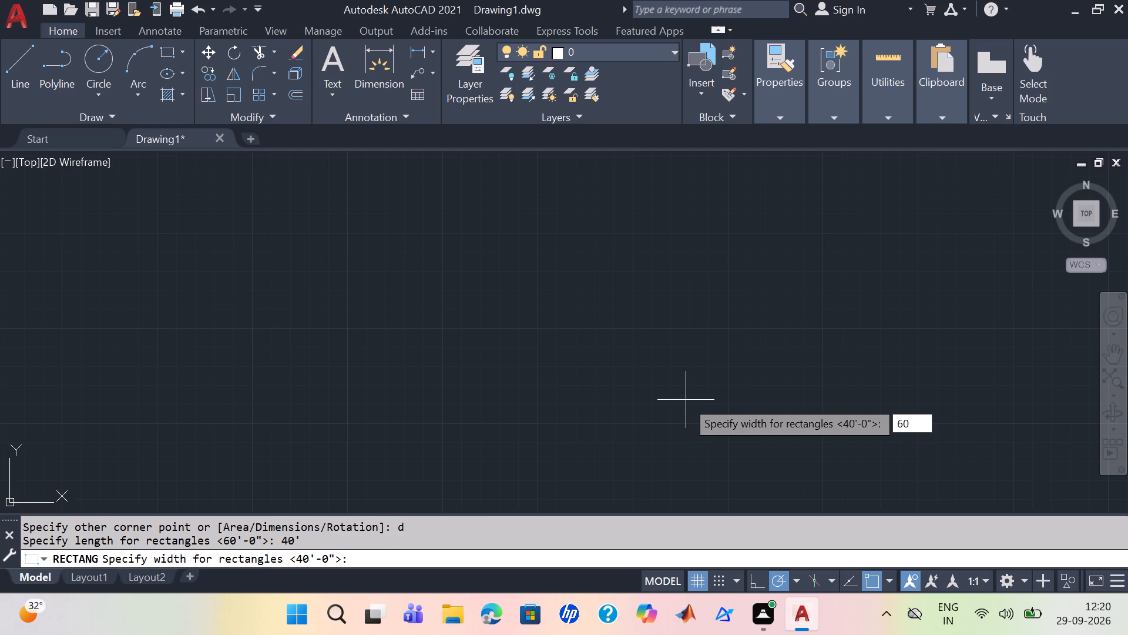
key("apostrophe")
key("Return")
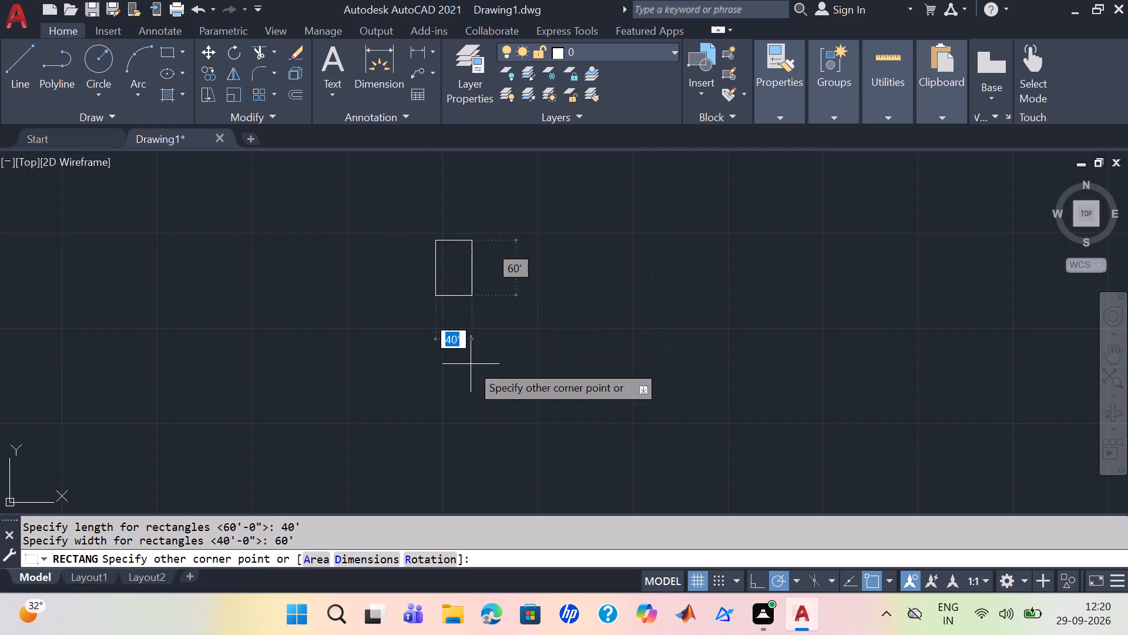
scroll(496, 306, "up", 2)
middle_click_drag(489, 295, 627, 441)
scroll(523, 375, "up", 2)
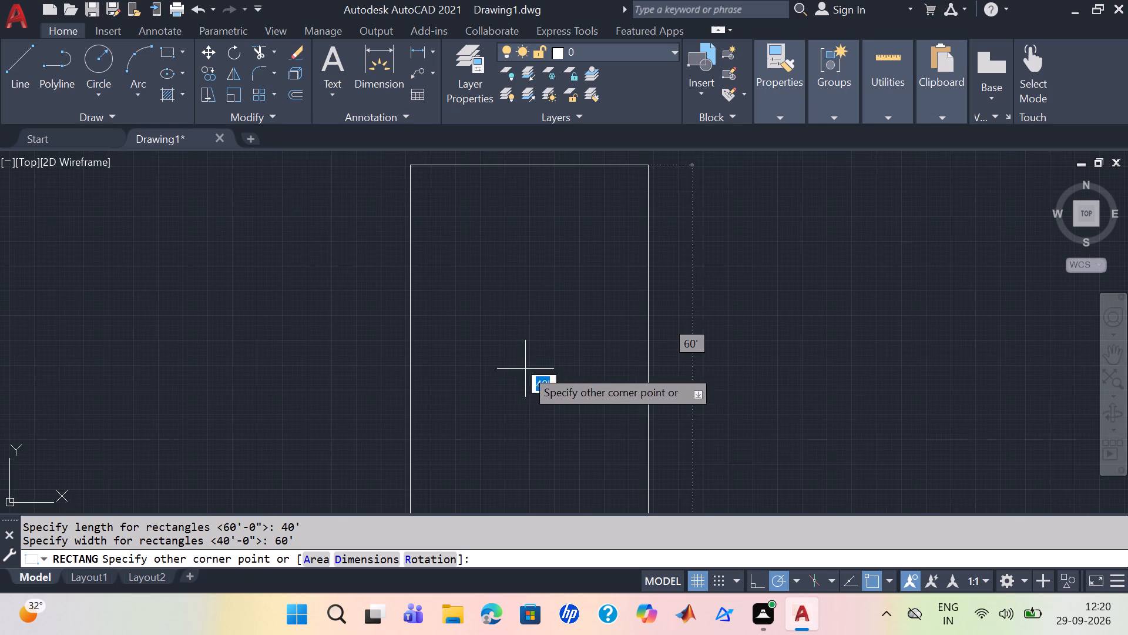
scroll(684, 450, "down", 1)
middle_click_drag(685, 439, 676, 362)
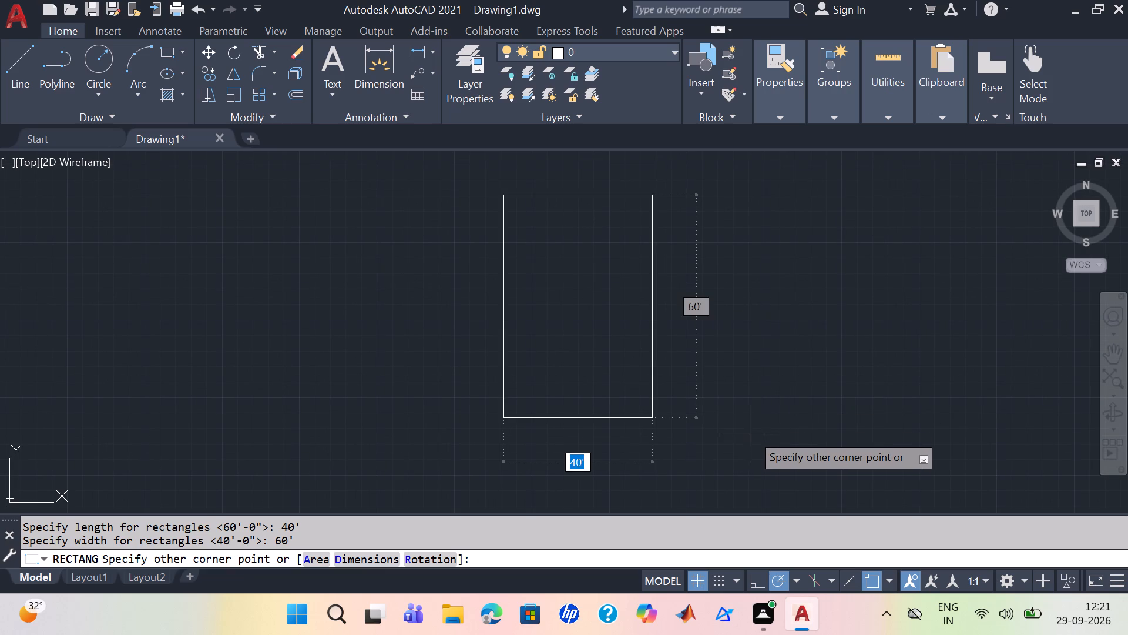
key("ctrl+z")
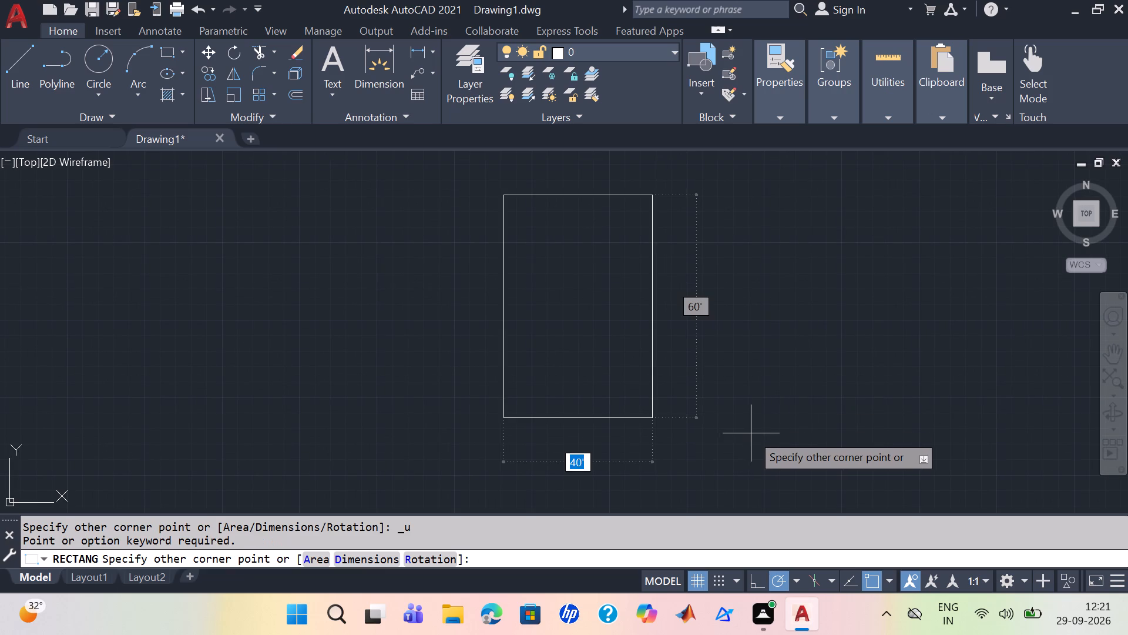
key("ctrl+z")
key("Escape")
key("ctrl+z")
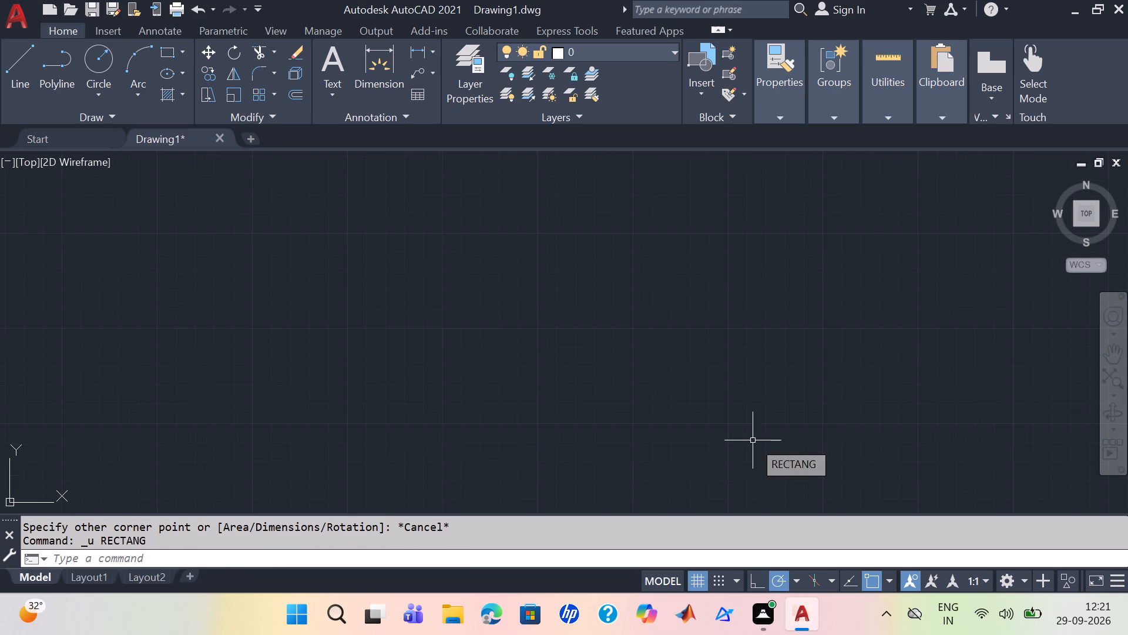
Review the current dimension style in the Dimension Style Manager.
key("d")
key("Return")
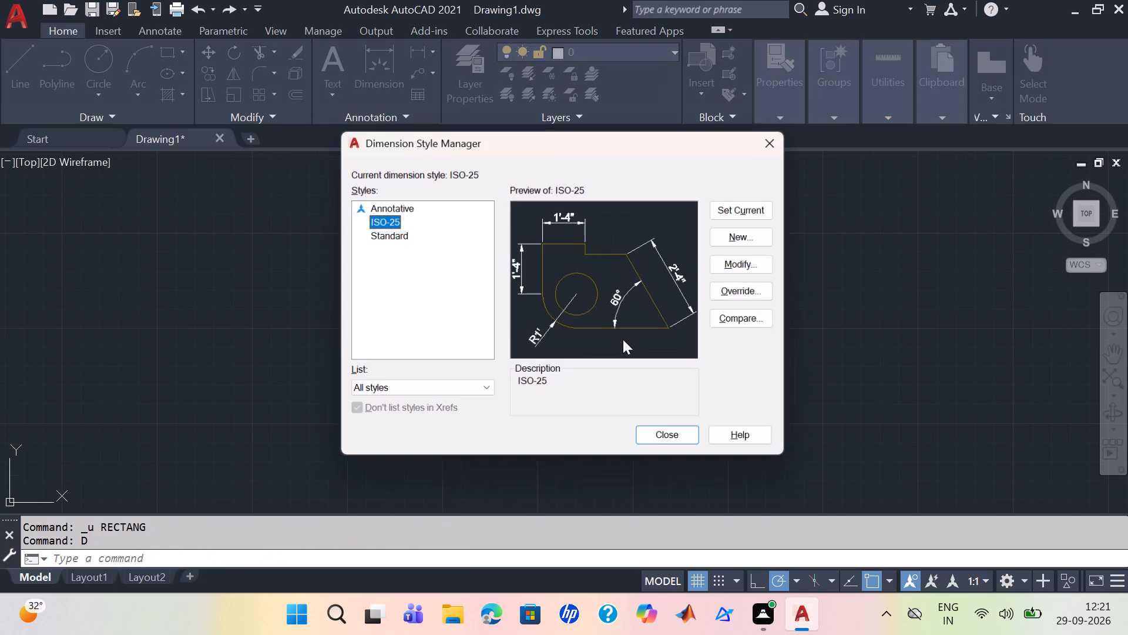
left_click(775, 134)
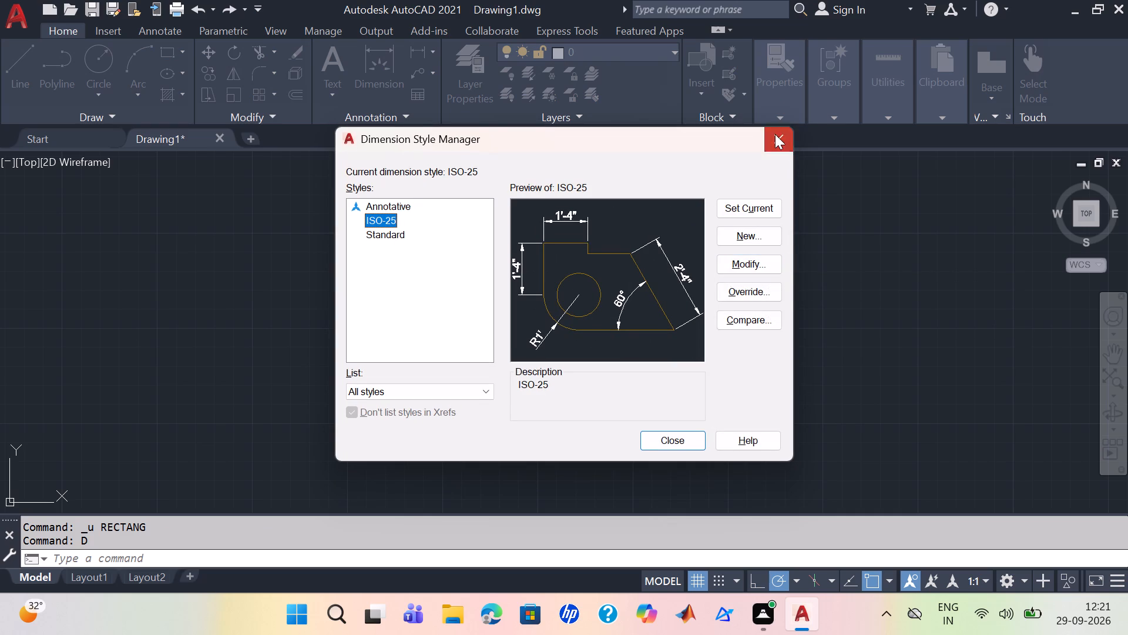
Review the length, angle and insertion scale settings in Drawing Units and accept them.
type("unitys")
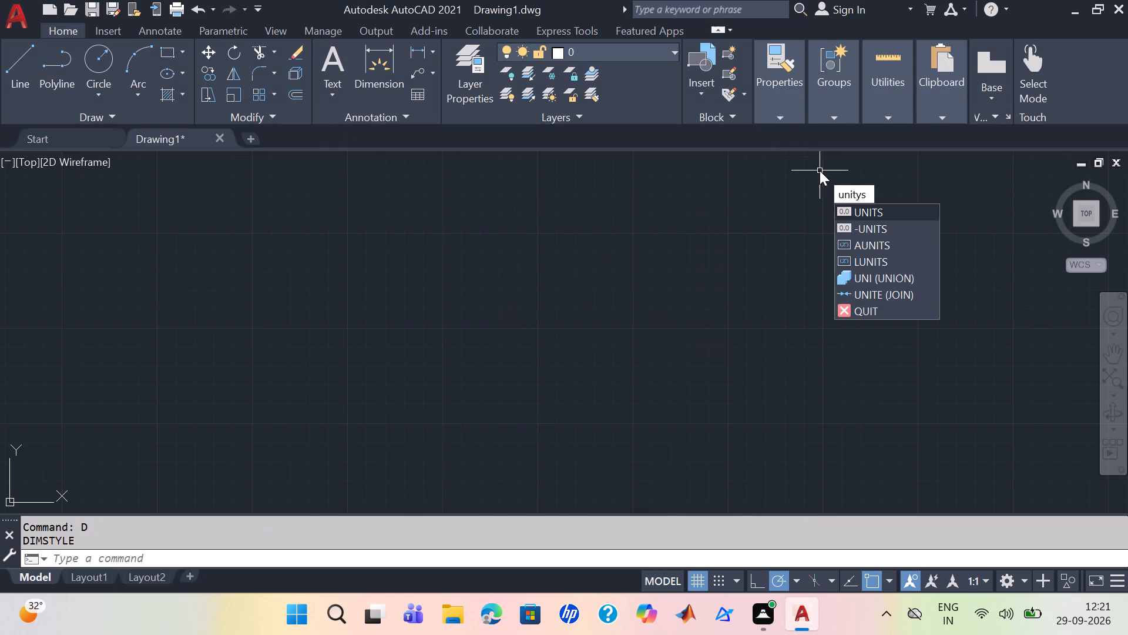
key("BackSpace")
key("BackSpace")
key("s")
key("Return")
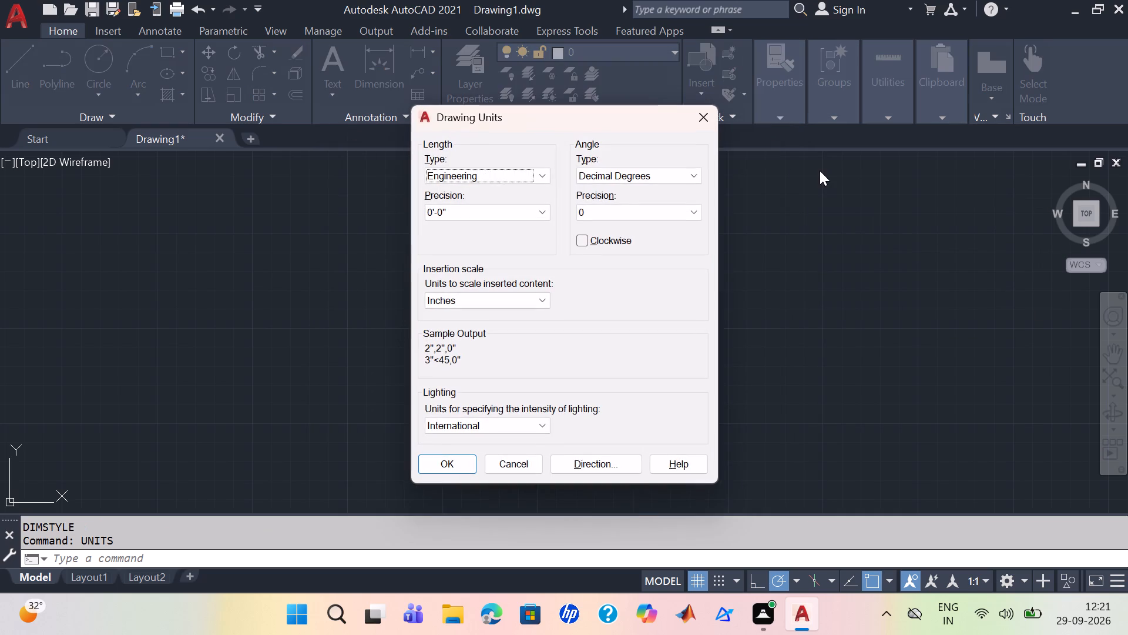
left_click(451, 460)
Draw a rectangle with the Dimensions option, using a length of 40' and a width of 60', extending down and right from its first corner.
type("re")
key("c")
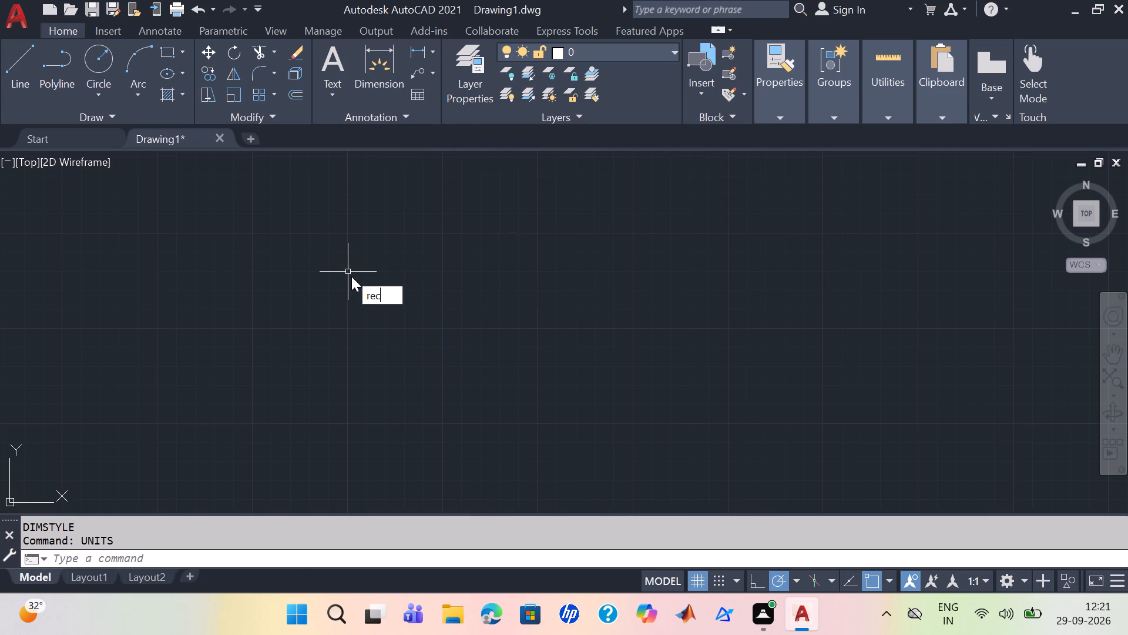
key("Return")
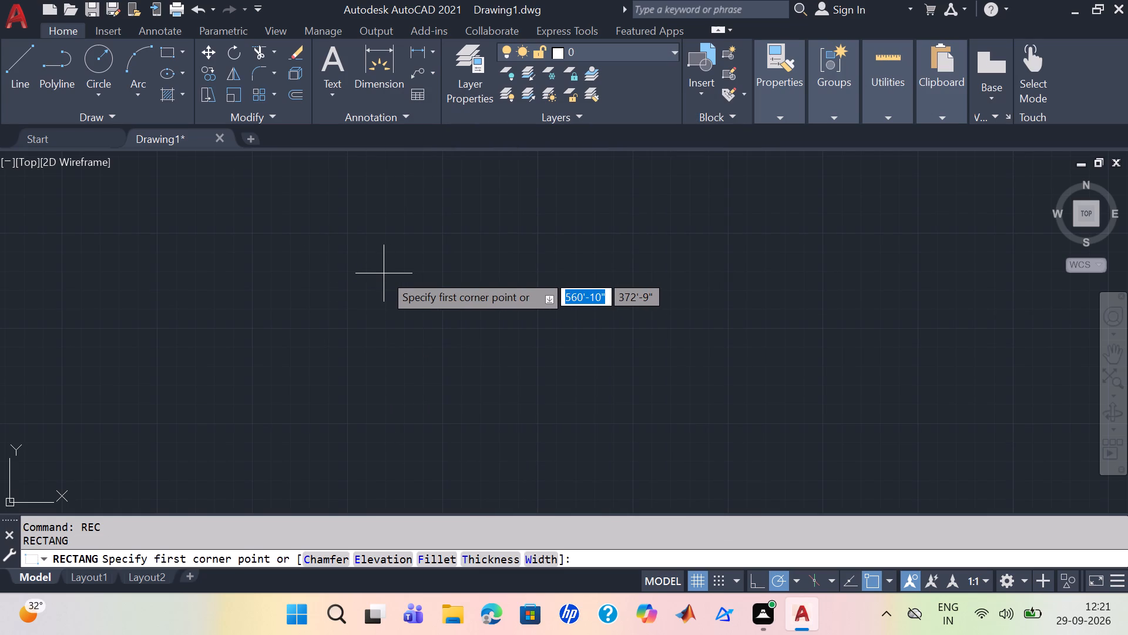
left_click(378, 260)
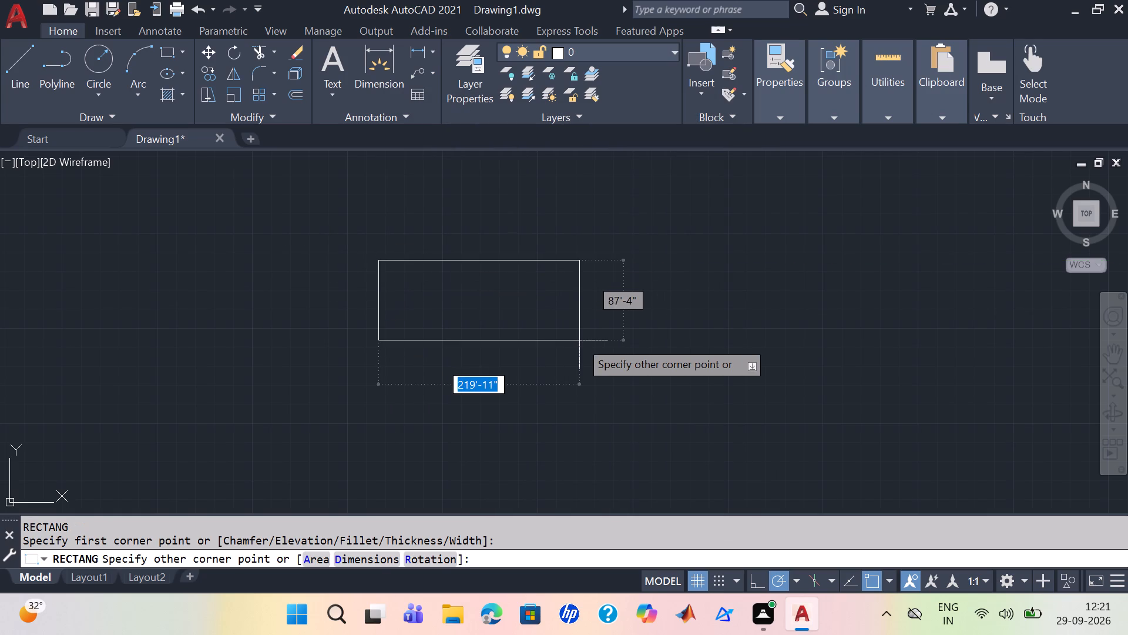
key("d")
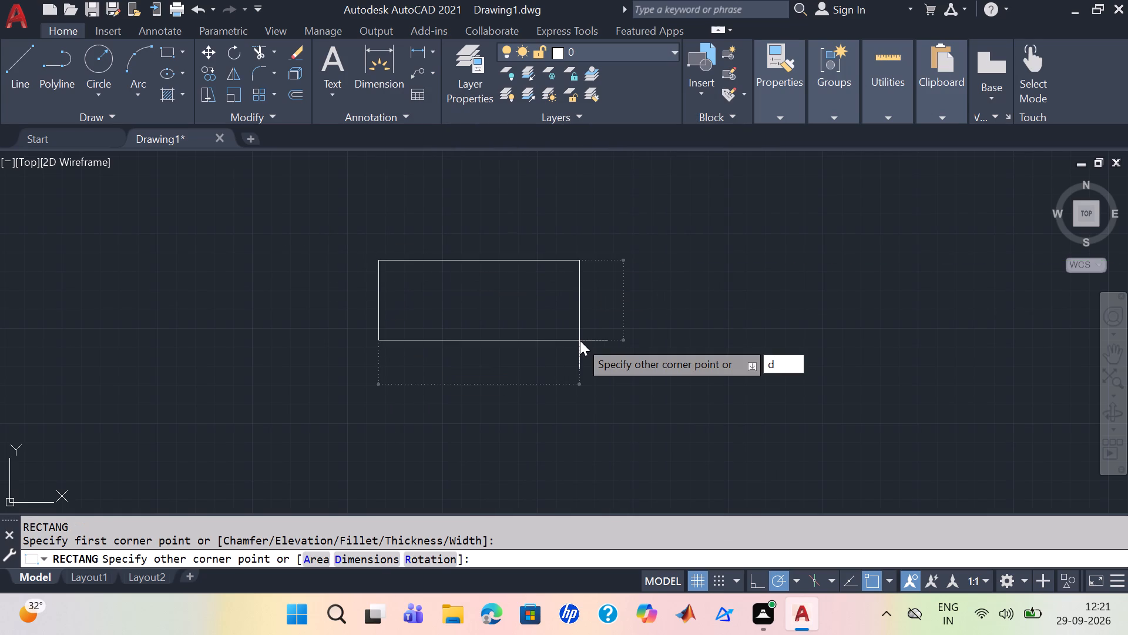
key("Return")
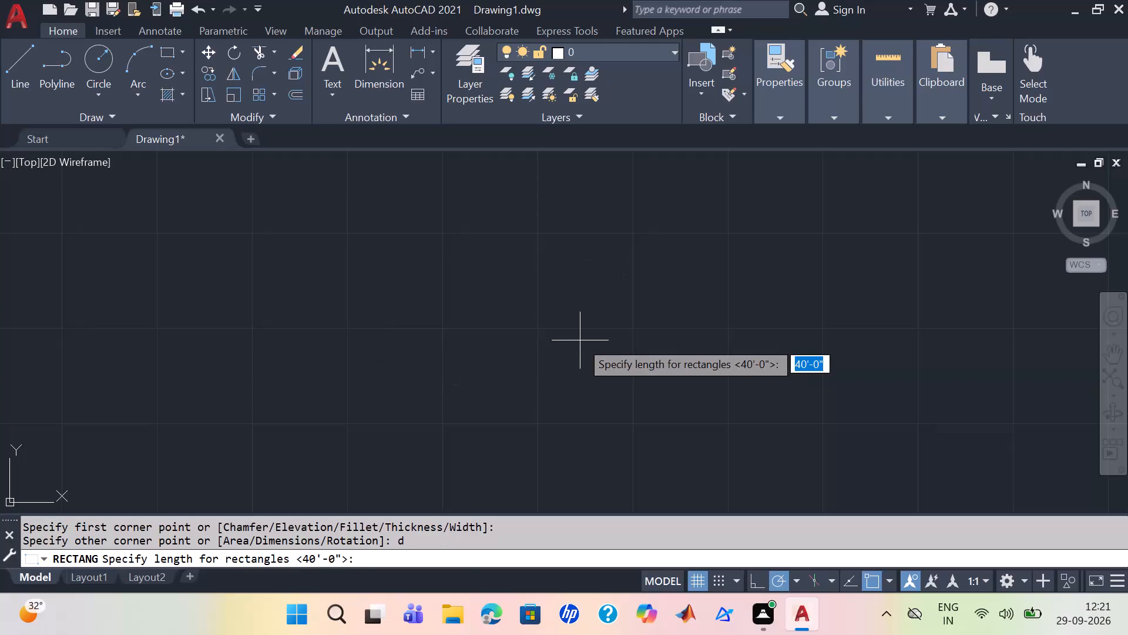
type("40'")
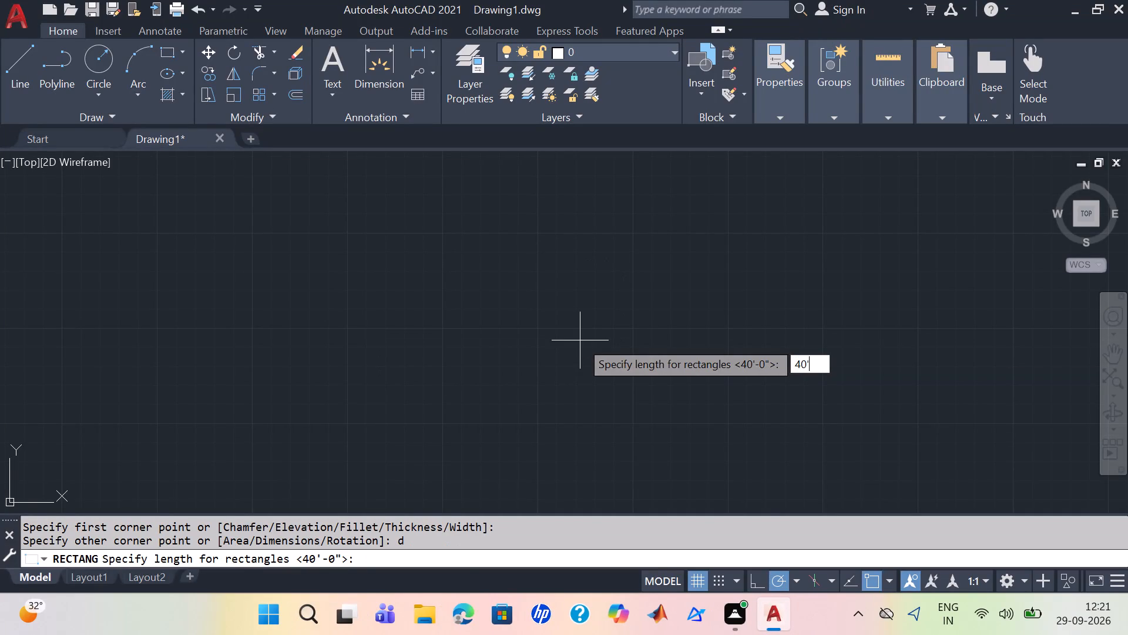
key("Return")
type("60")
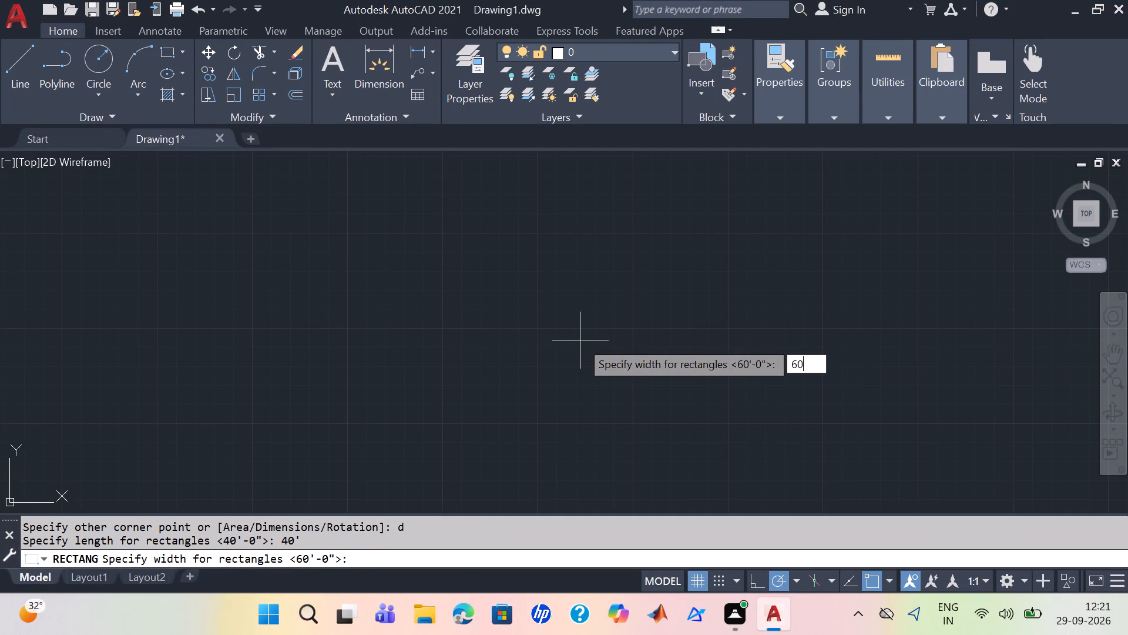
key("apostrophe")
key("Return")
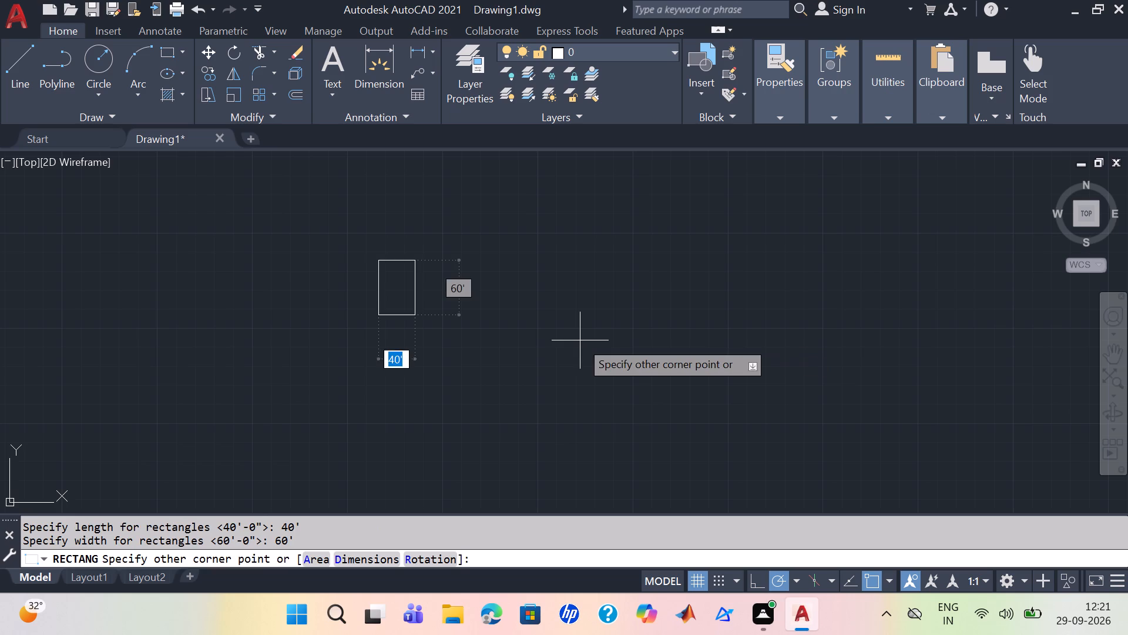
scroll(458, 340, "up", 3)
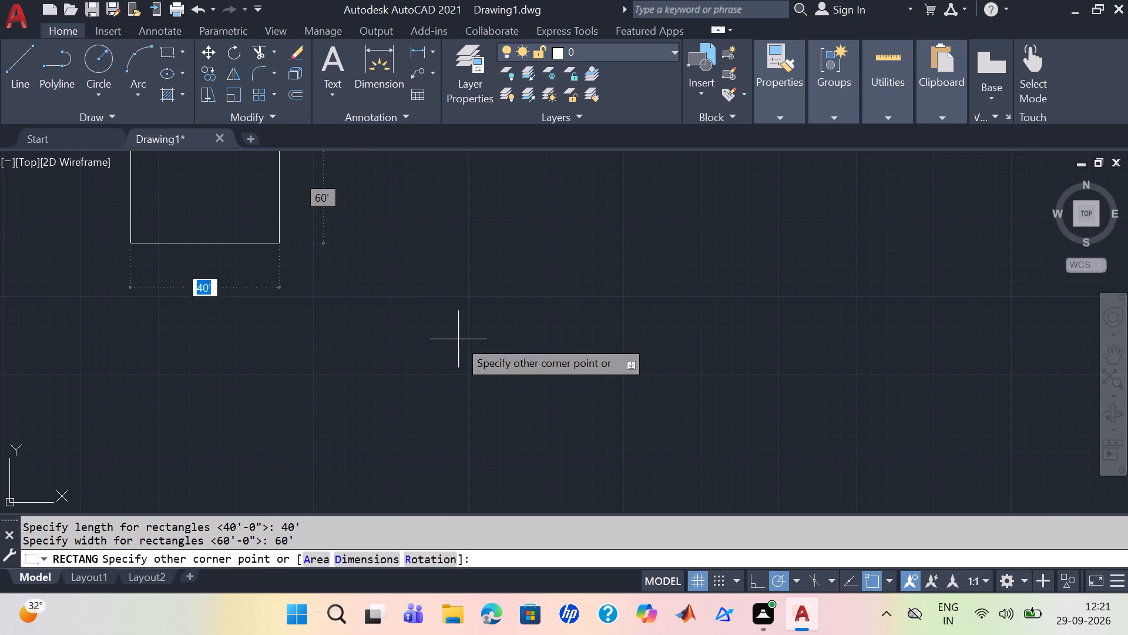
middle_click_drag(458, 339, 636, 485)
scroll(334, 312, "up", 3)
scroll(385, 303, "down", 3)
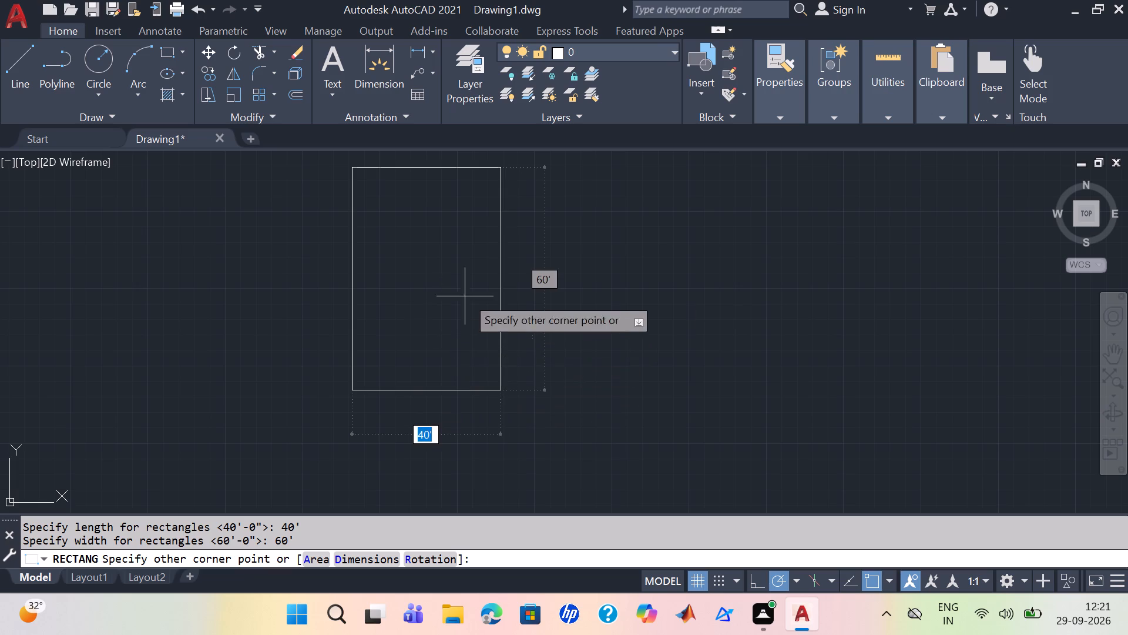
left_click(676, 421)
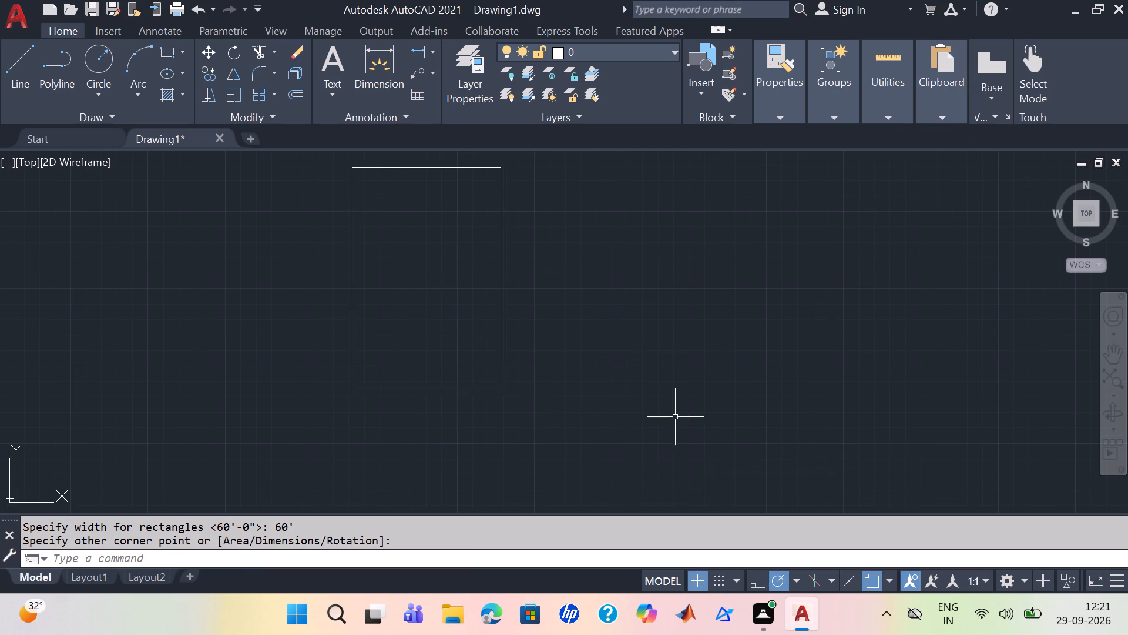
Check the rectangle's side lengths with the Quick measure option.
left_click(865, 113)
left_click(908, 146)
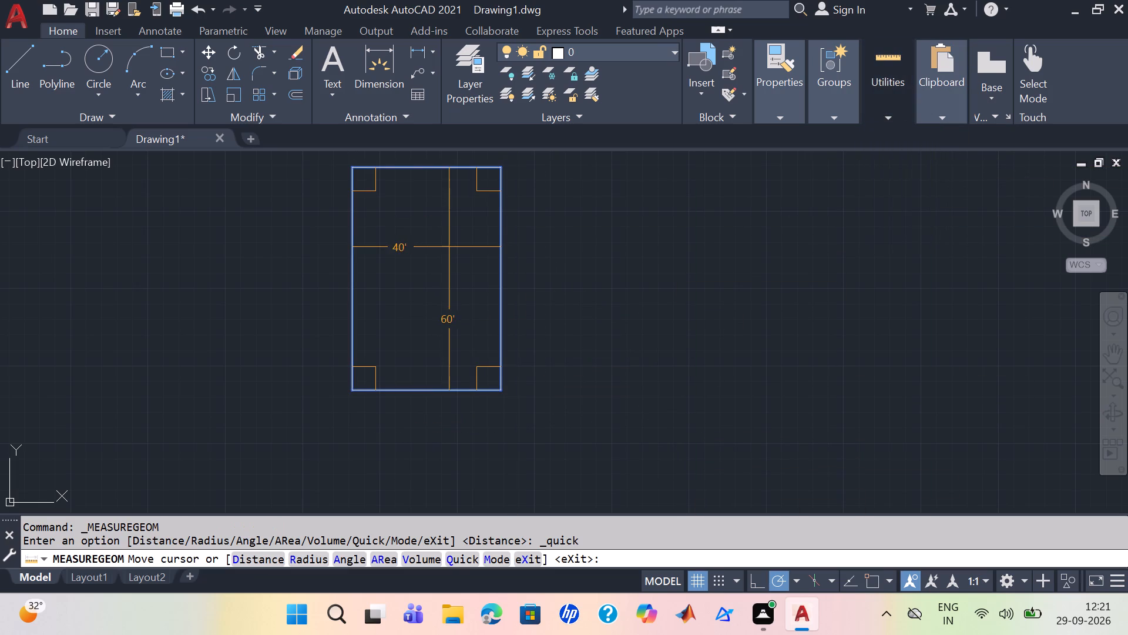
left_click(428, 253)
left_click(785, 286)
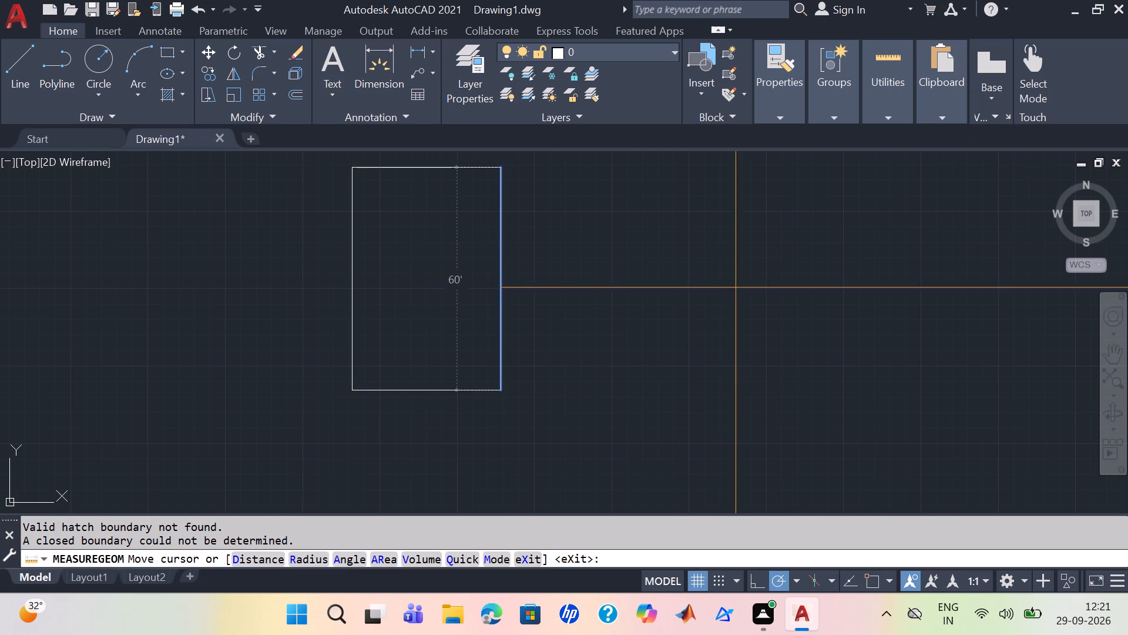
key("Escape")
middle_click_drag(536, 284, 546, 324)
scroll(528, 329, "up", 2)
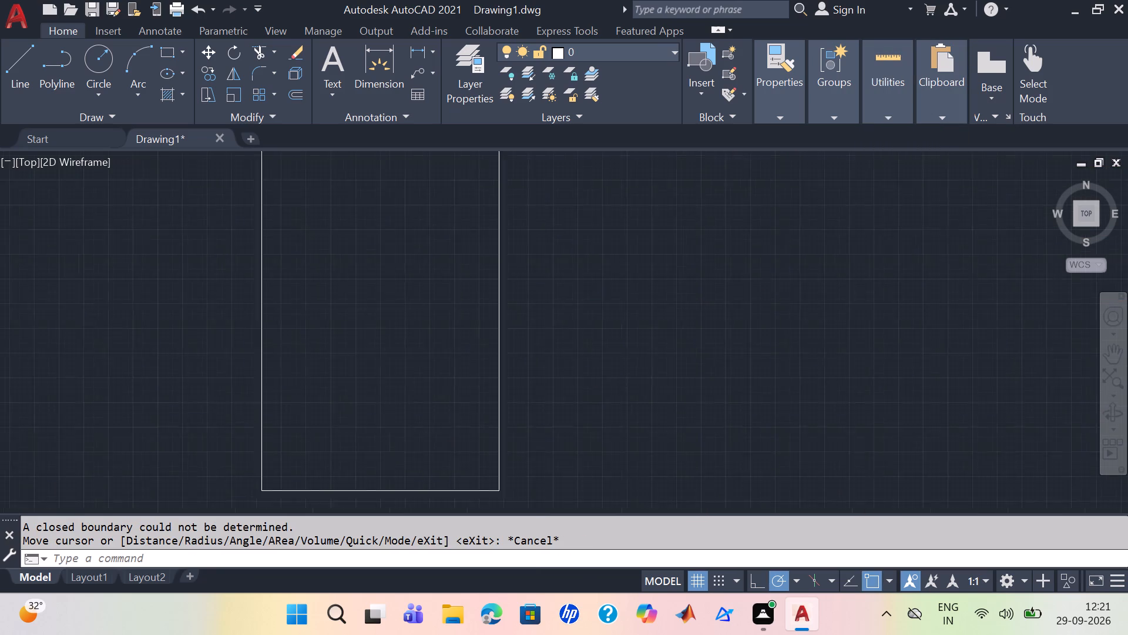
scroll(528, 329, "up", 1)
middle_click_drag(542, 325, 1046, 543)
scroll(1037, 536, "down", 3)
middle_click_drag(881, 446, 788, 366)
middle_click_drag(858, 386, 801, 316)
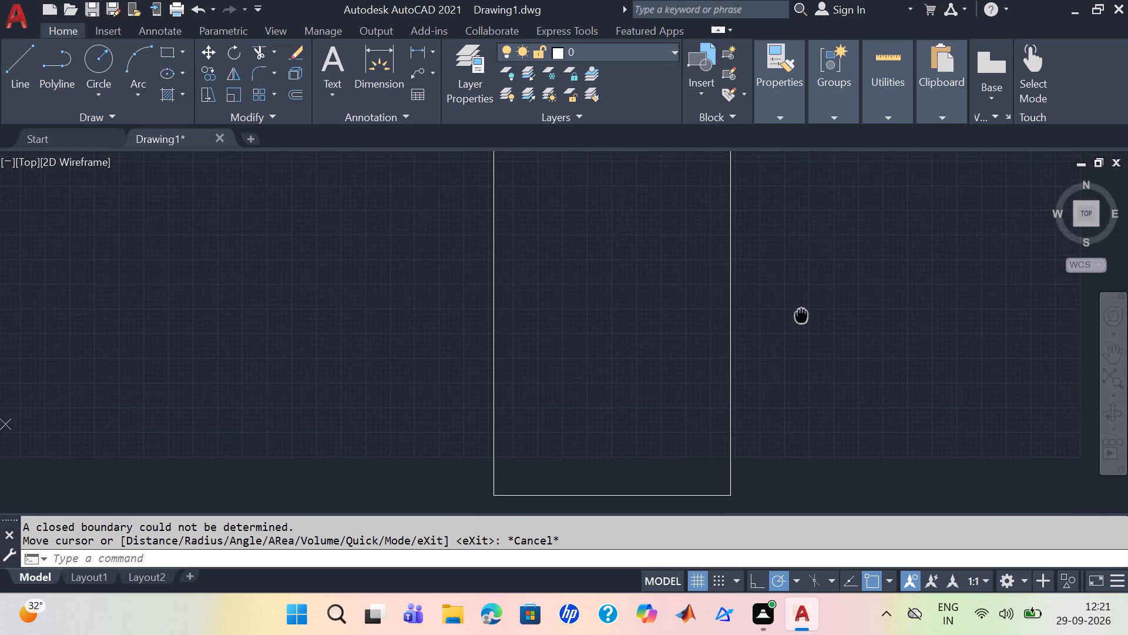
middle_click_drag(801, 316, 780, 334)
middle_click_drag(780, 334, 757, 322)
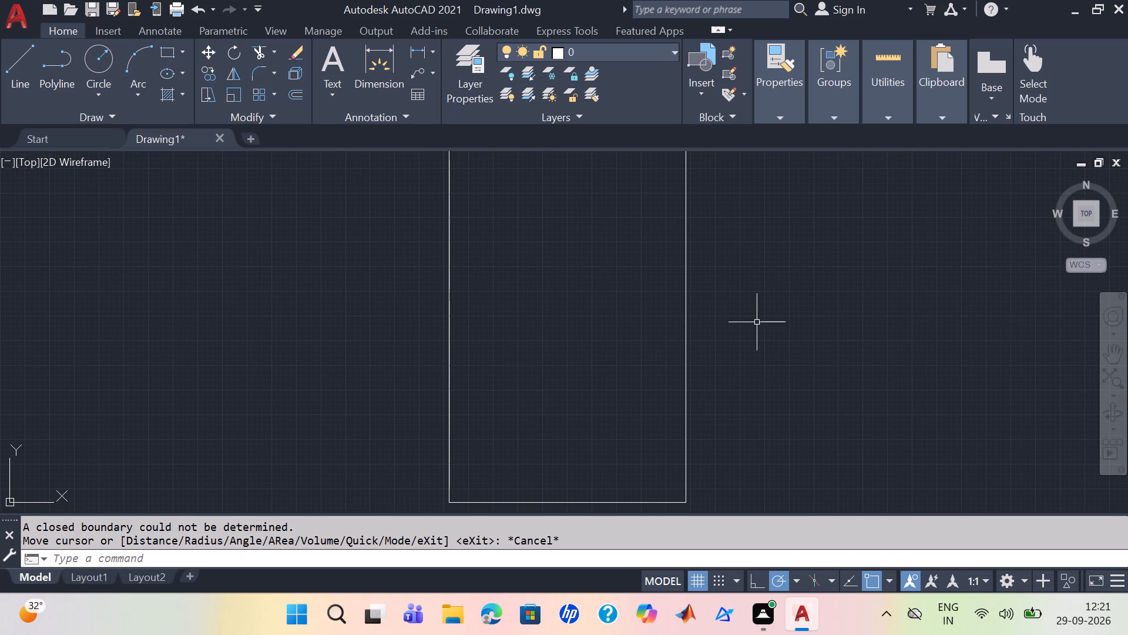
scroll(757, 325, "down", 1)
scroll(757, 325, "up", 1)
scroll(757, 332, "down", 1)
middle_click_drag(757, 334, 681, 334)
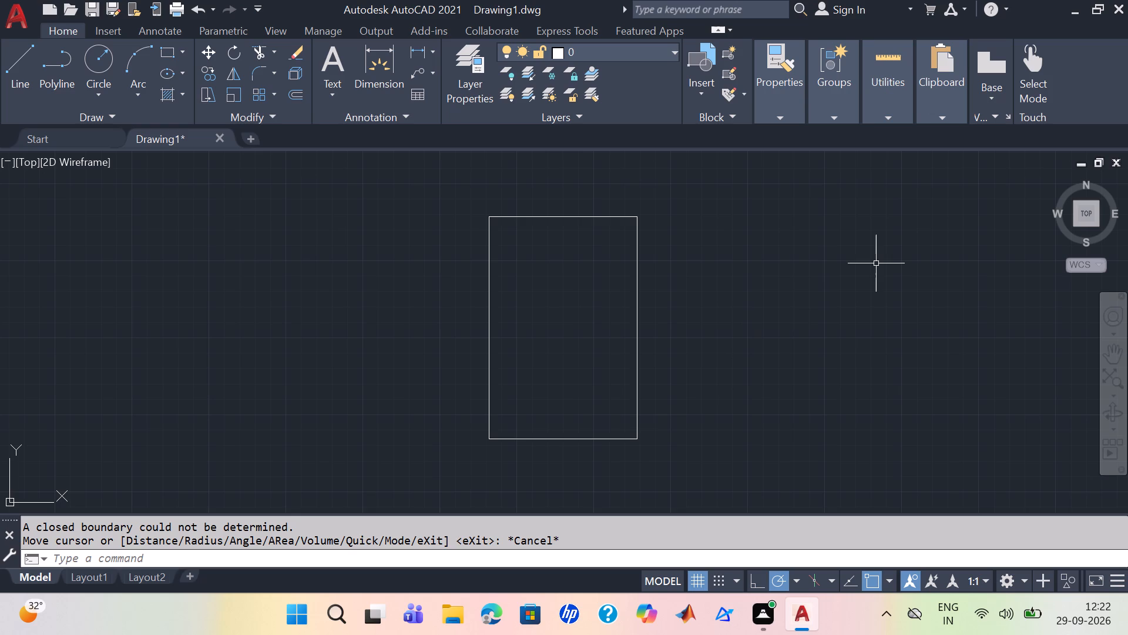
Recheck the rectangle's side lengths with the Quick measure option.
left_click(887, 97)
left_click(902, 133)
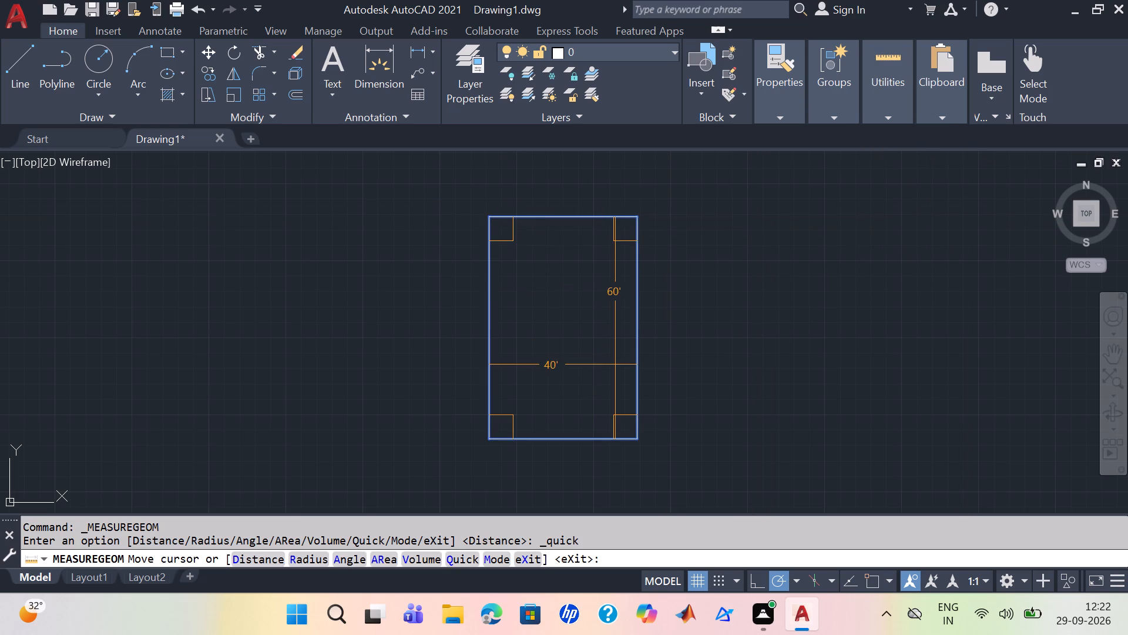
left_click(801, 256)
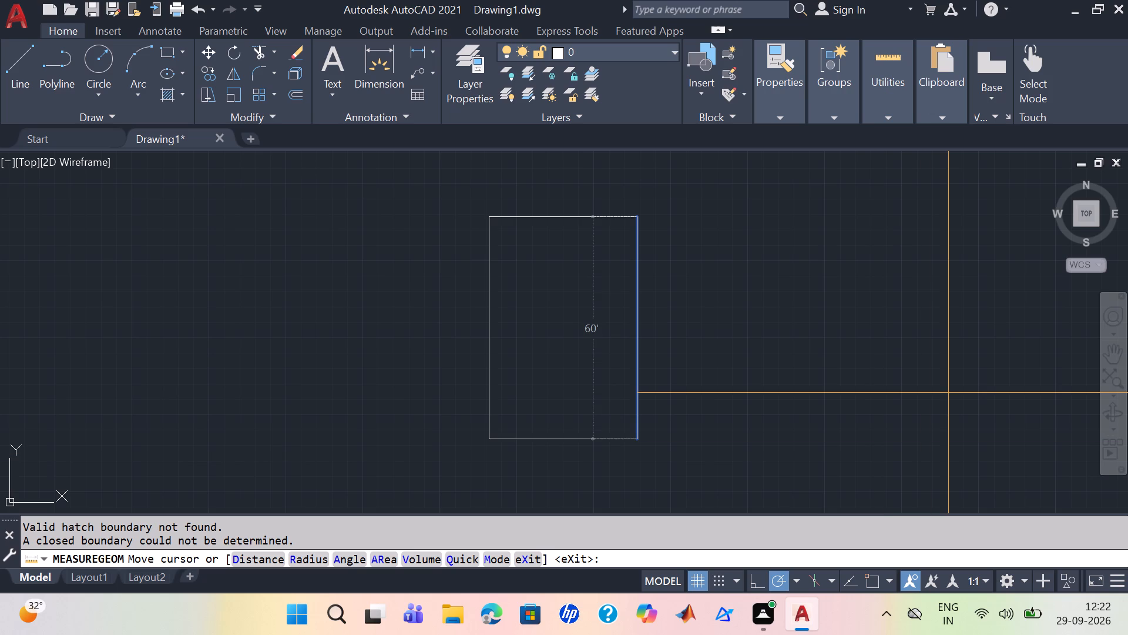
key("Escape")
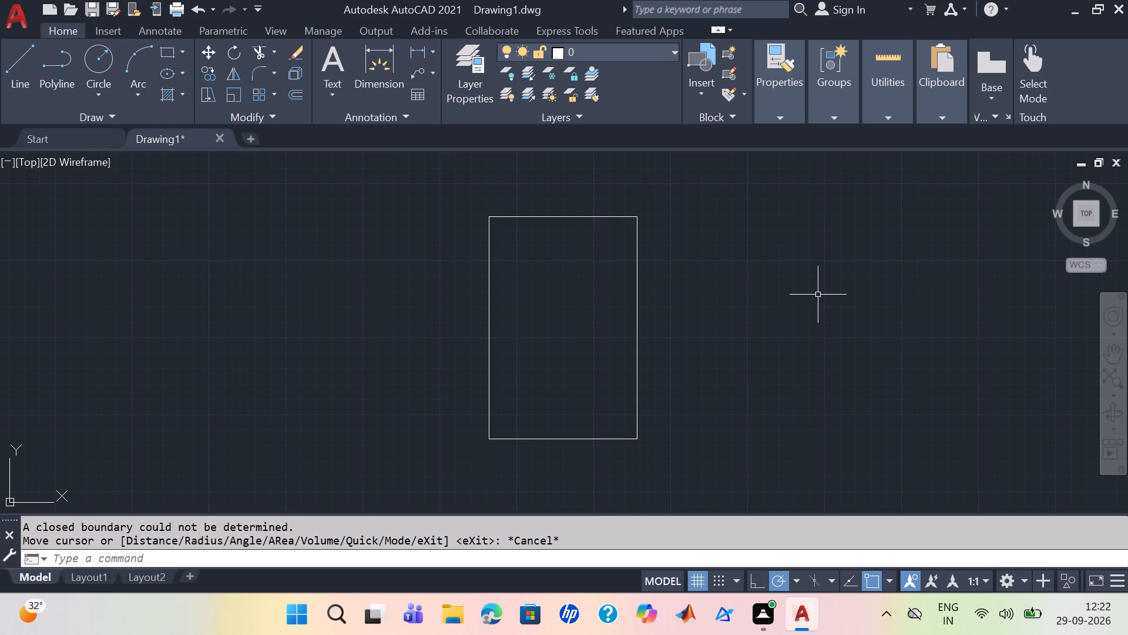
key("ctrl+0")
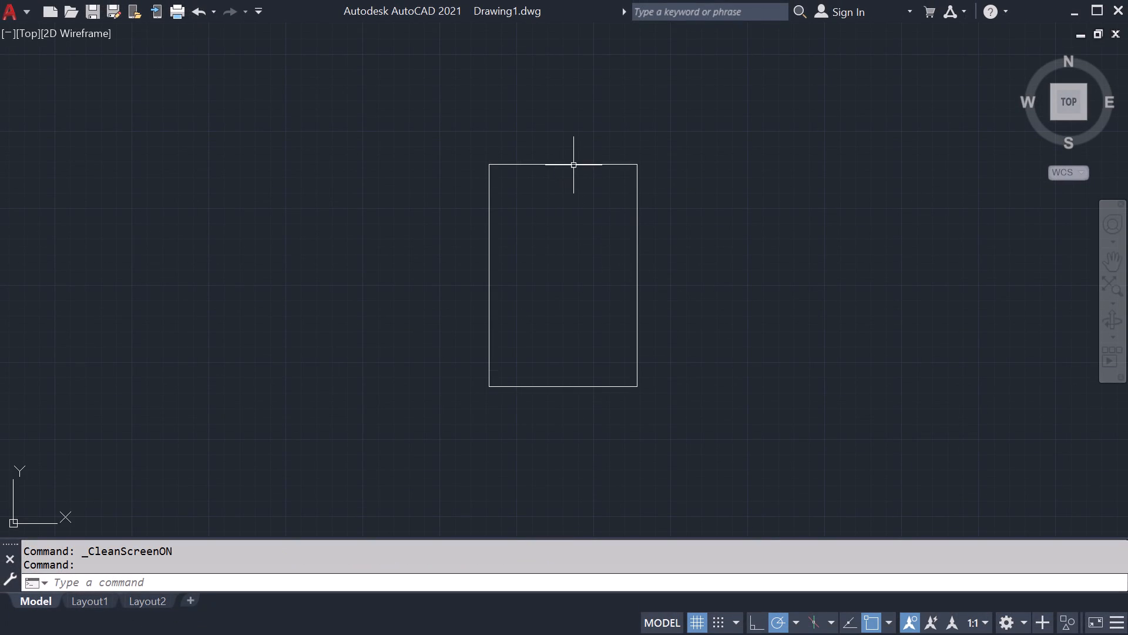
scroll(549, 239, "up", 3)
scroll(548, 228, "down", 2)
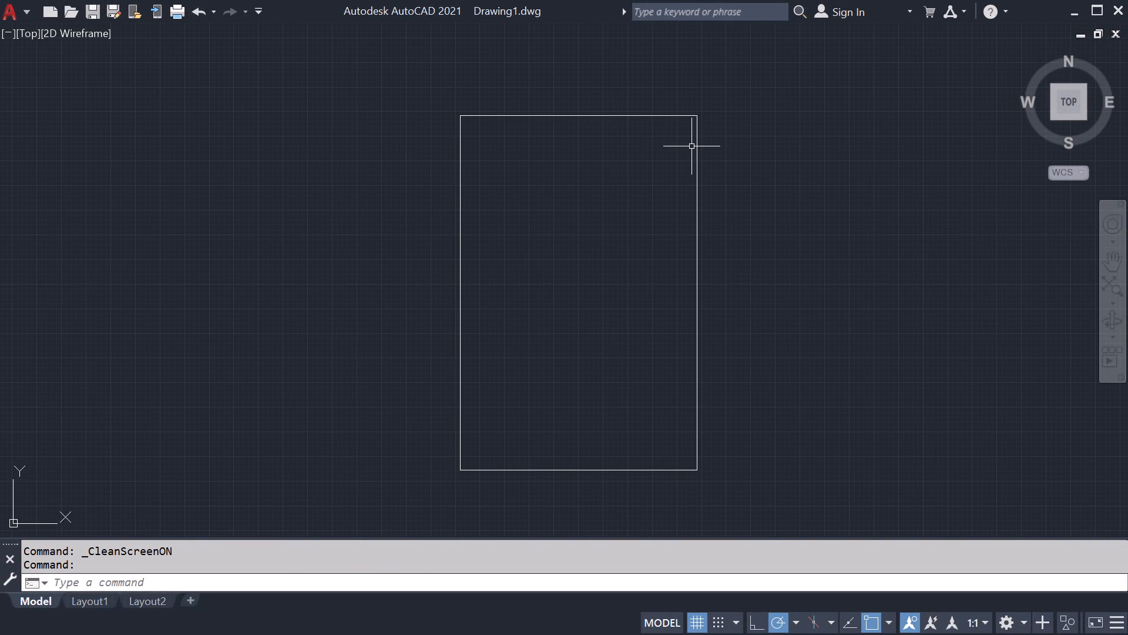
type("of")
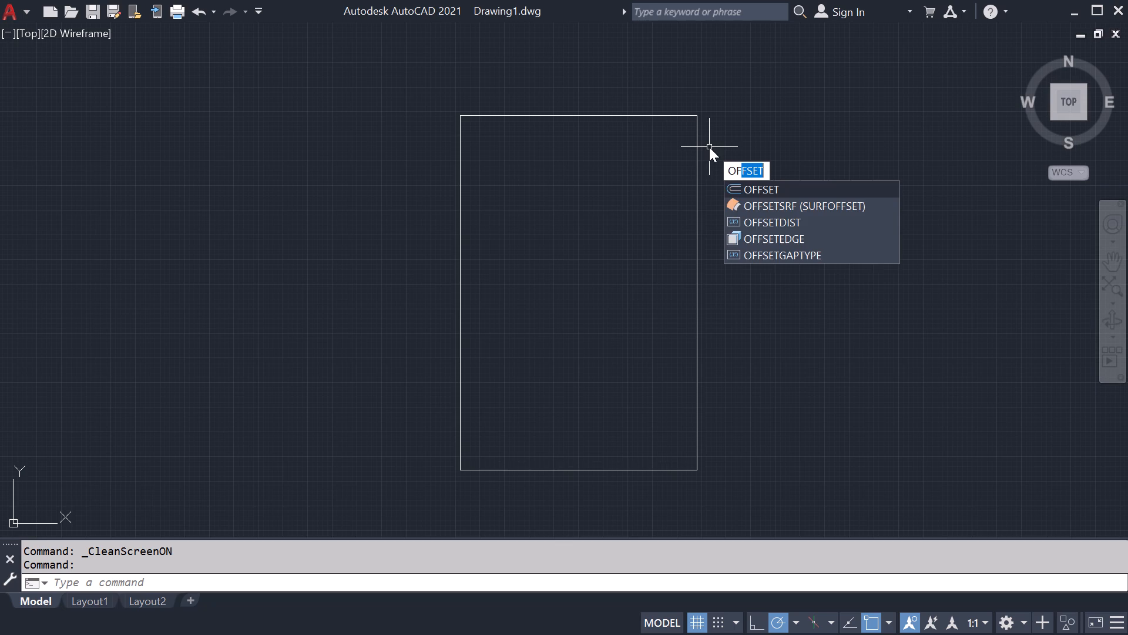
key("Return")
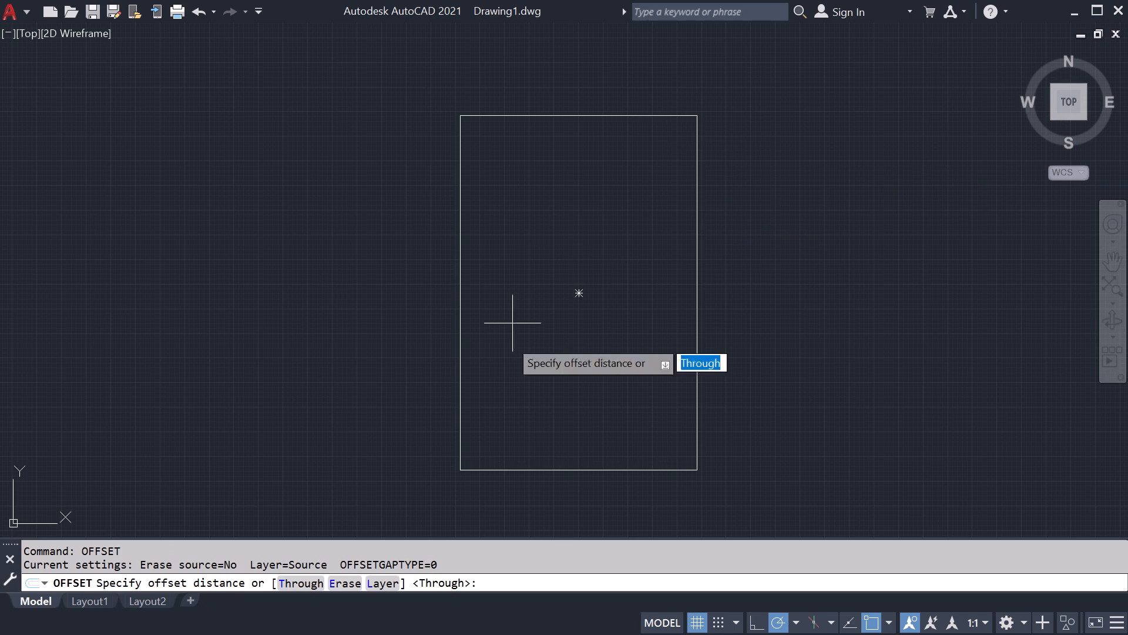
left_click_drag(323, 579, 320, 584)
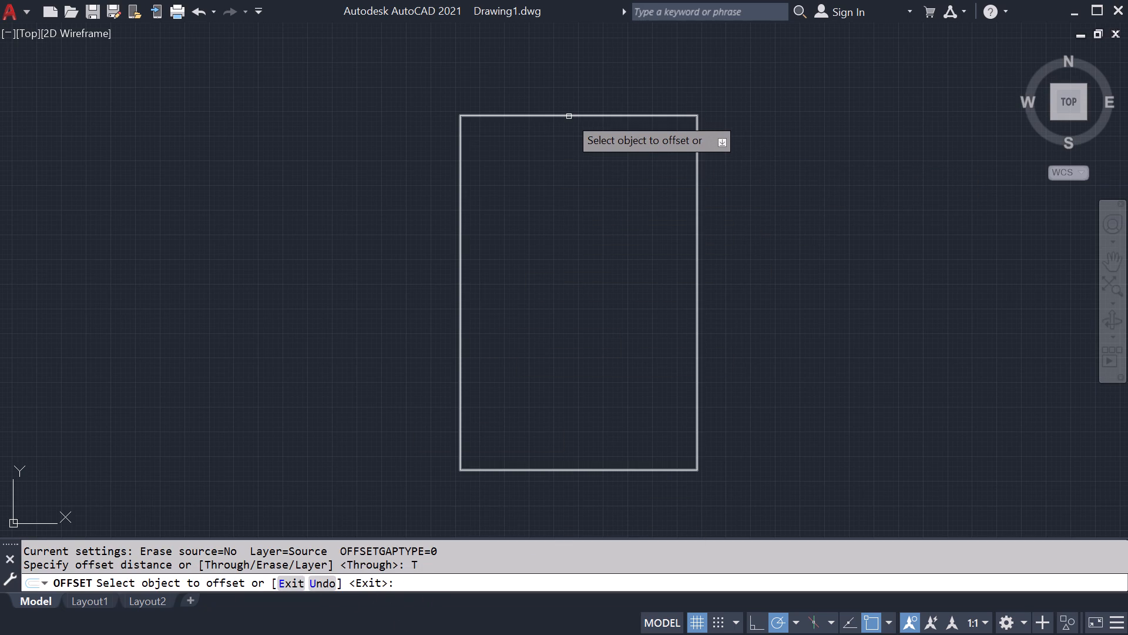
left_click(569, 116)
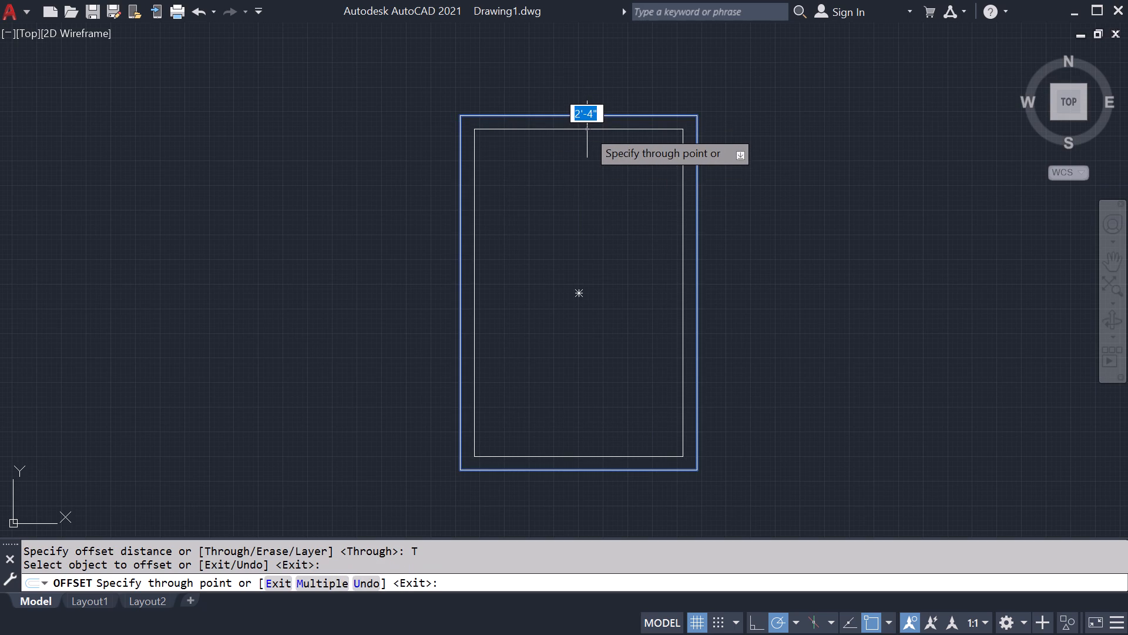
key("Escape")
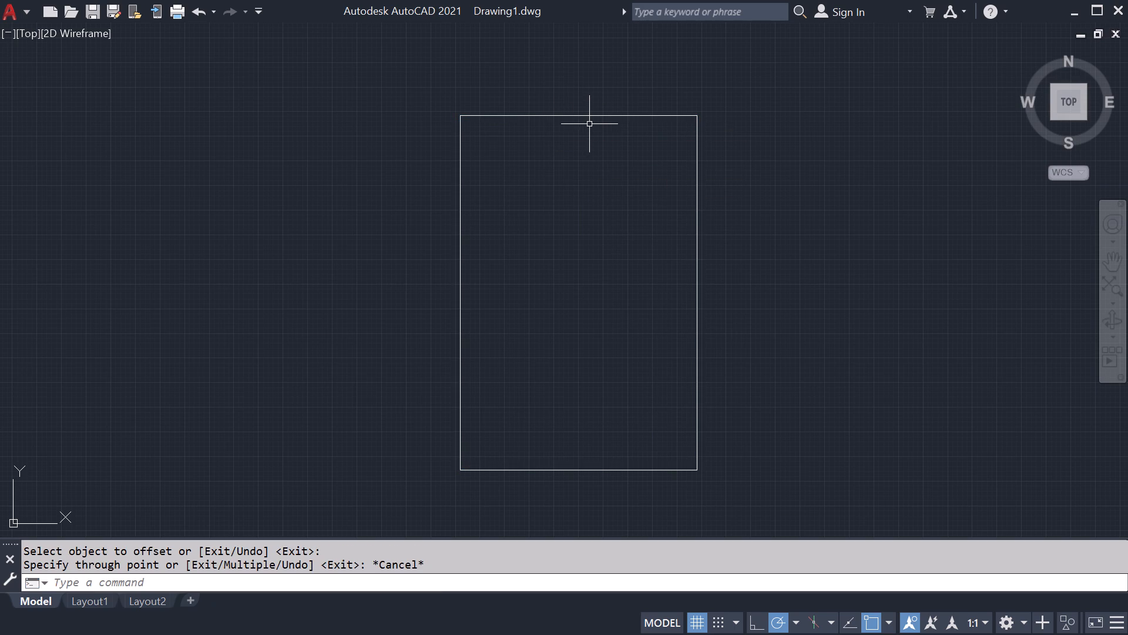
Offset the 40' by 60' rectangle inward by 9" to form a double outline.
type("off")
key("Return")
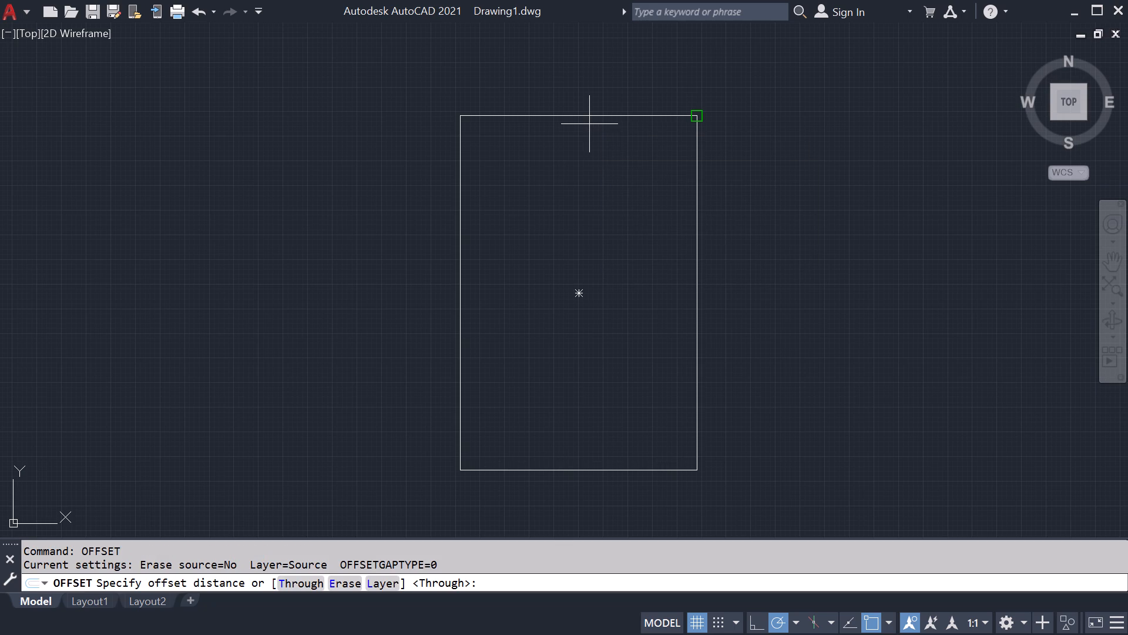
key("9")
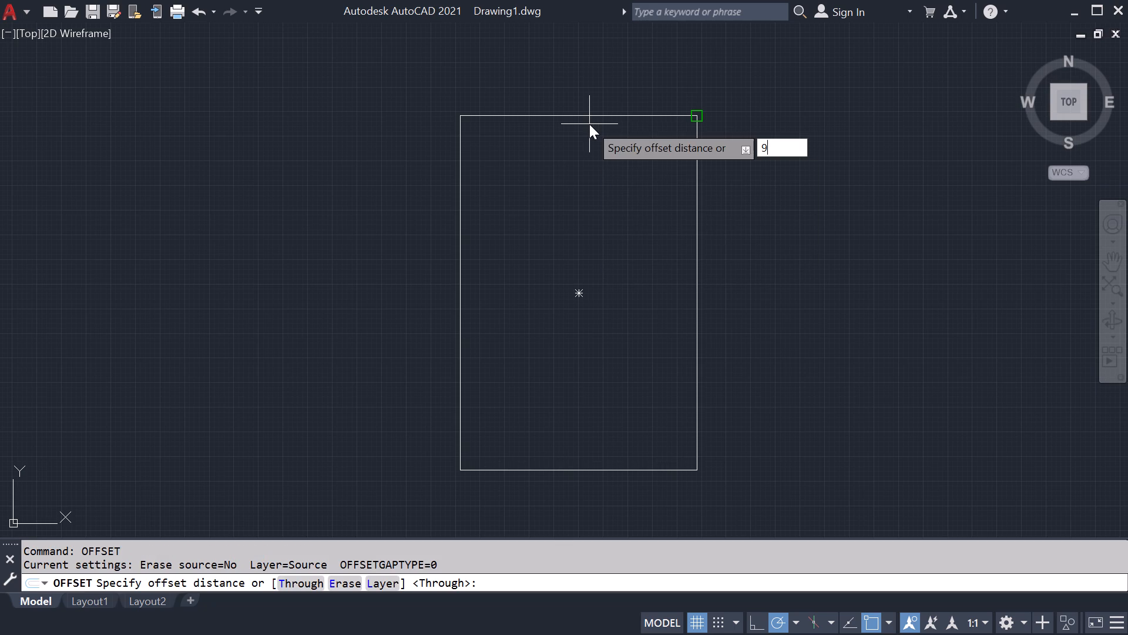
key("Return")
left_click(596, 115)
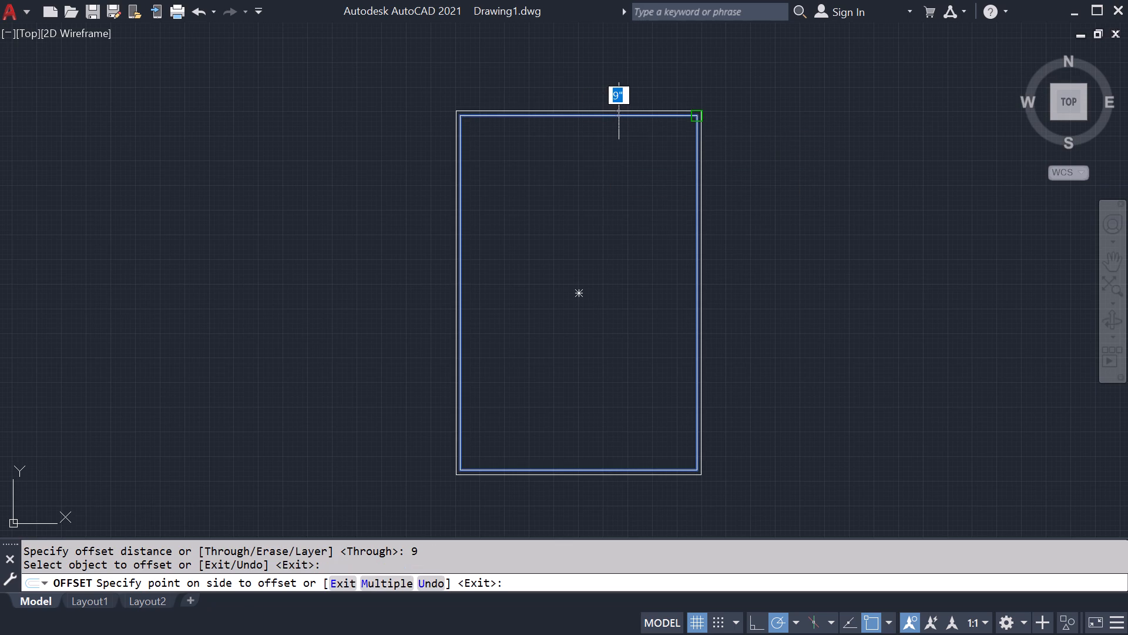
left_click(619, 121)
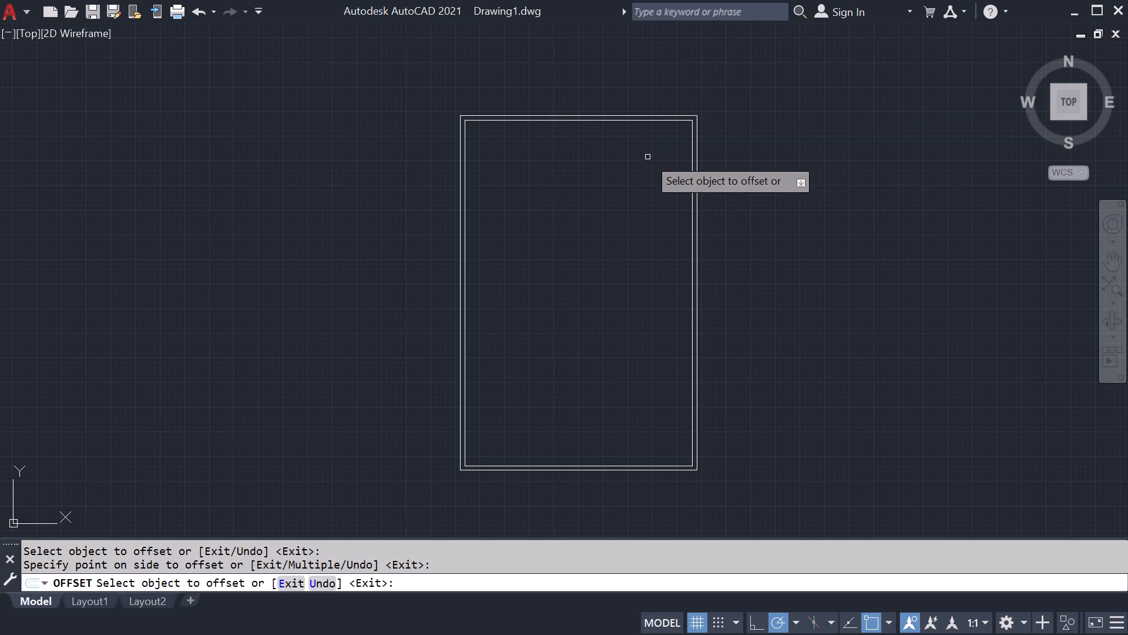
type("of")
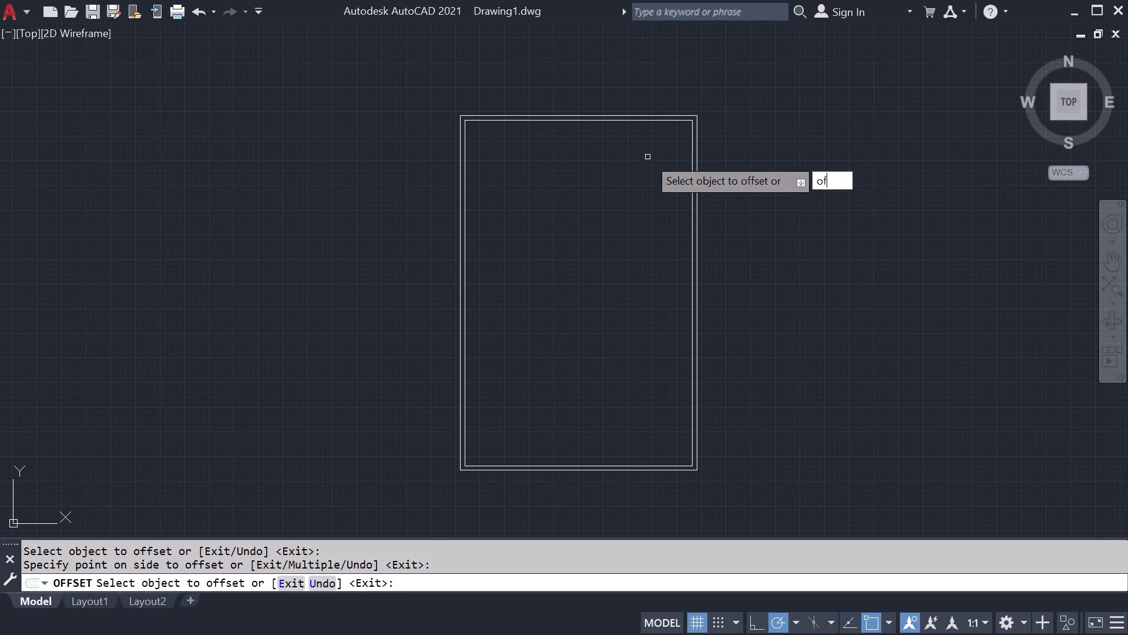
key("BackSpace")
key("Escape")
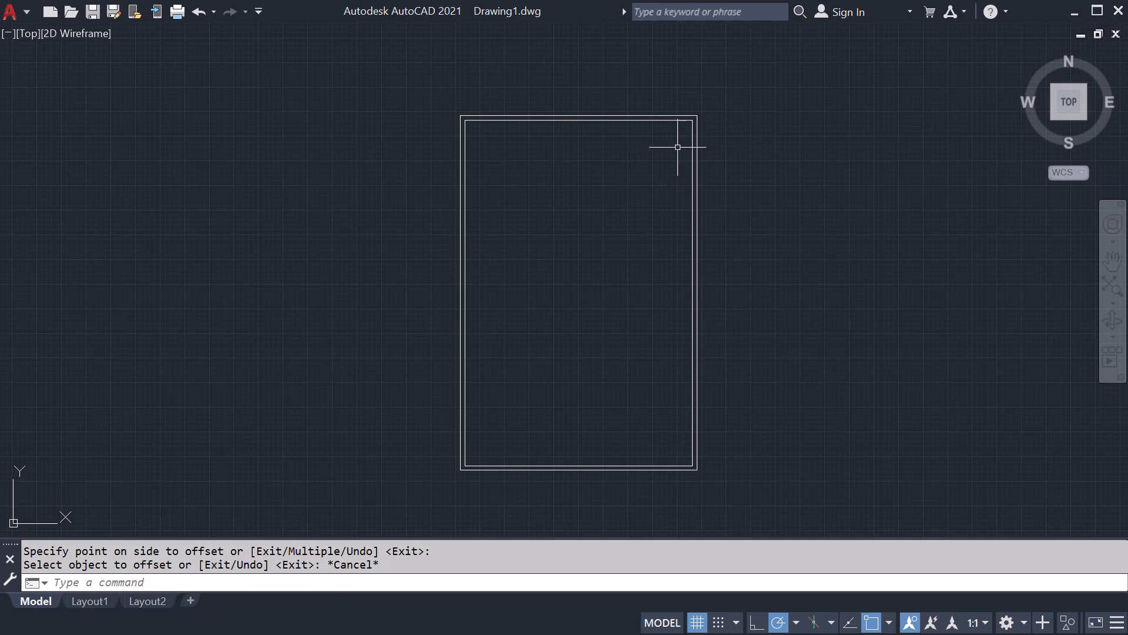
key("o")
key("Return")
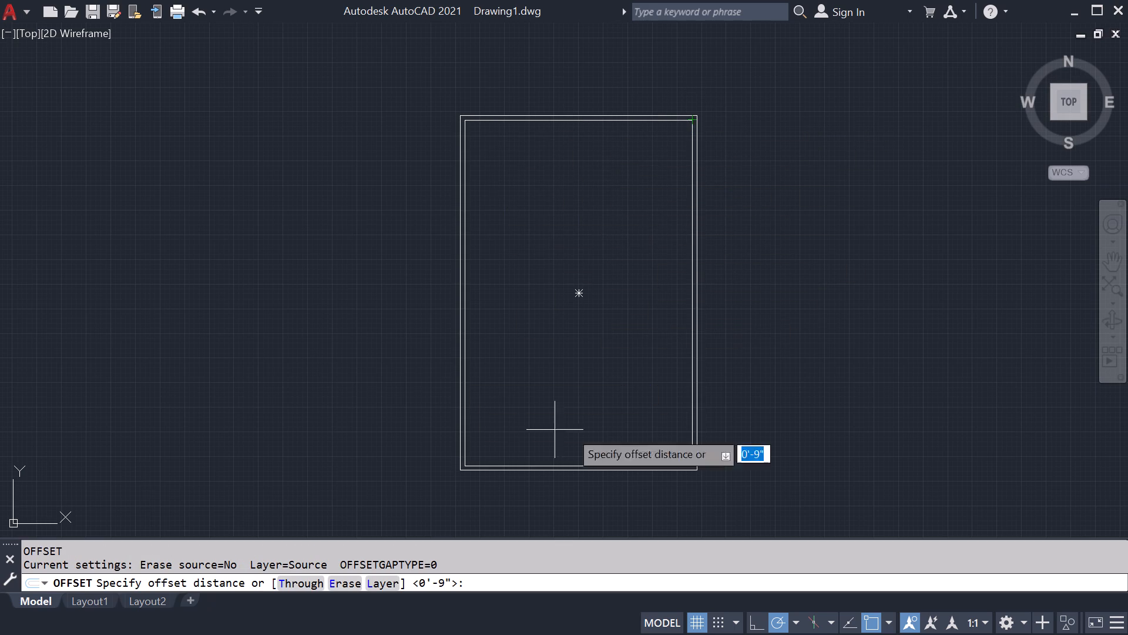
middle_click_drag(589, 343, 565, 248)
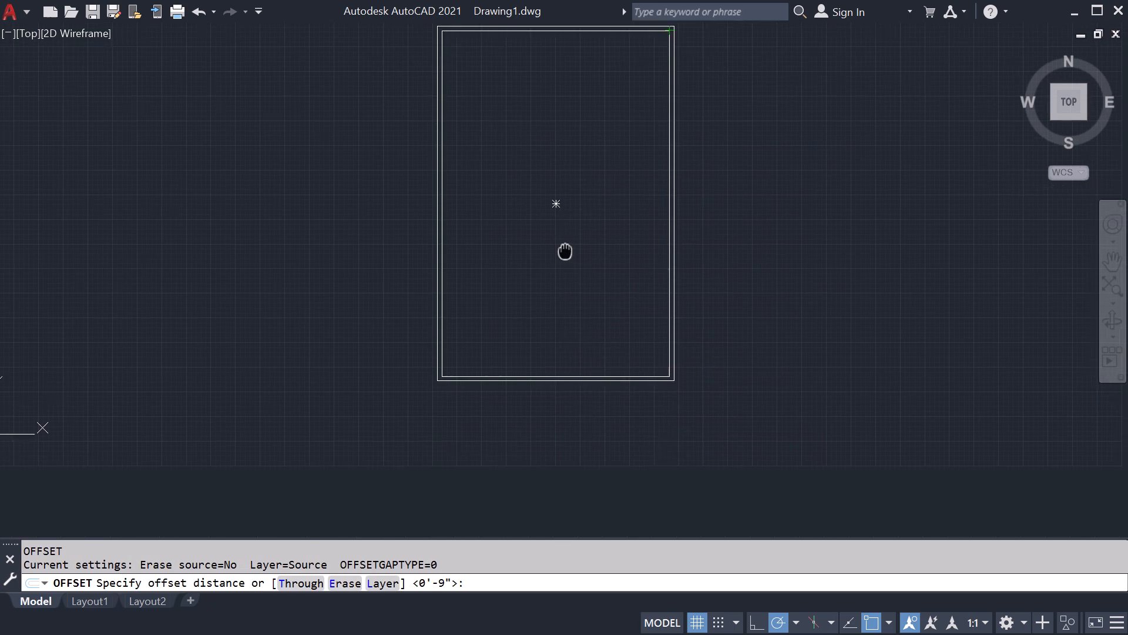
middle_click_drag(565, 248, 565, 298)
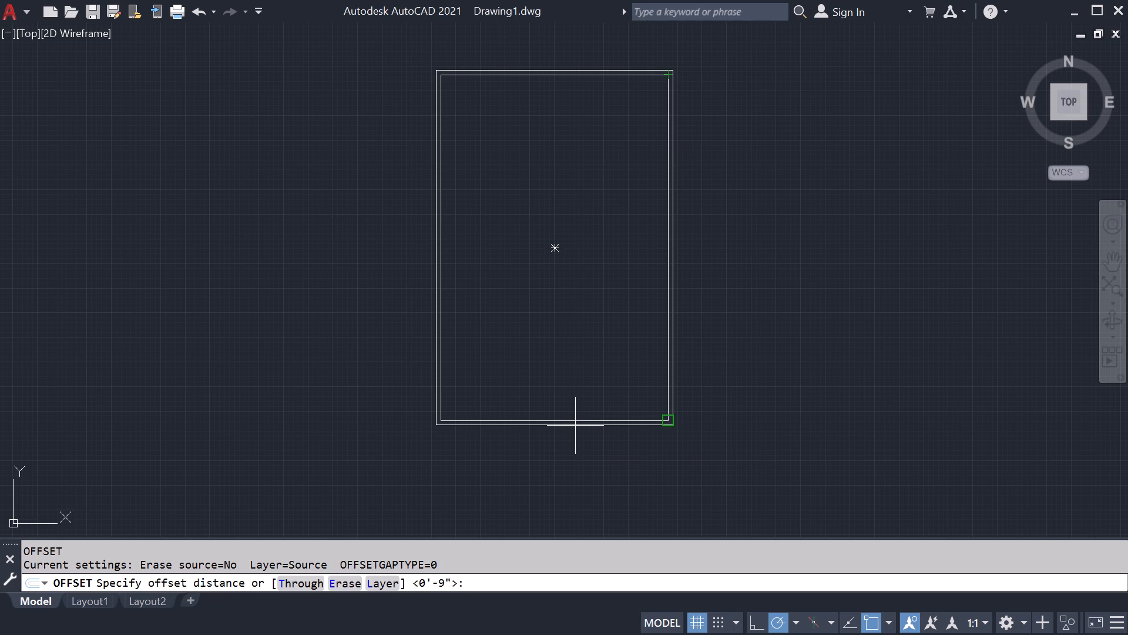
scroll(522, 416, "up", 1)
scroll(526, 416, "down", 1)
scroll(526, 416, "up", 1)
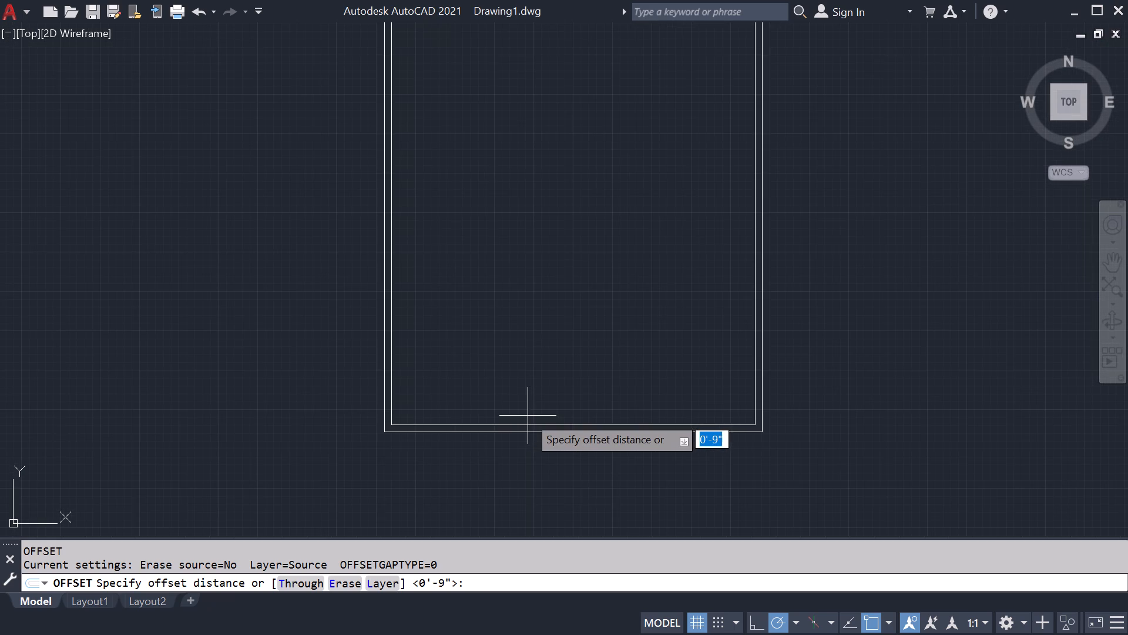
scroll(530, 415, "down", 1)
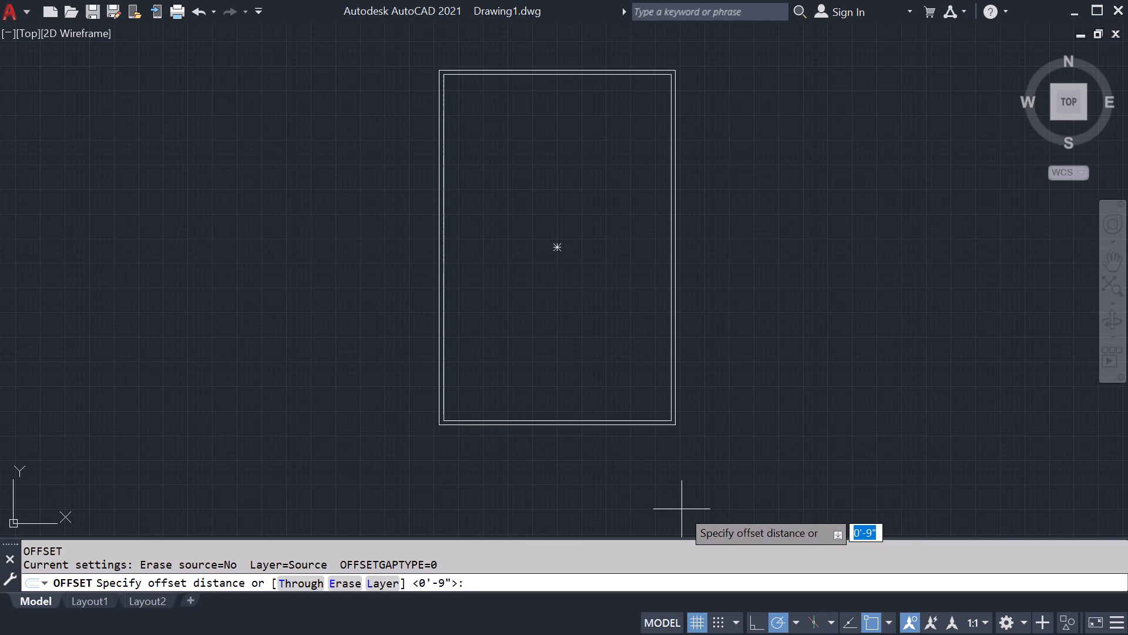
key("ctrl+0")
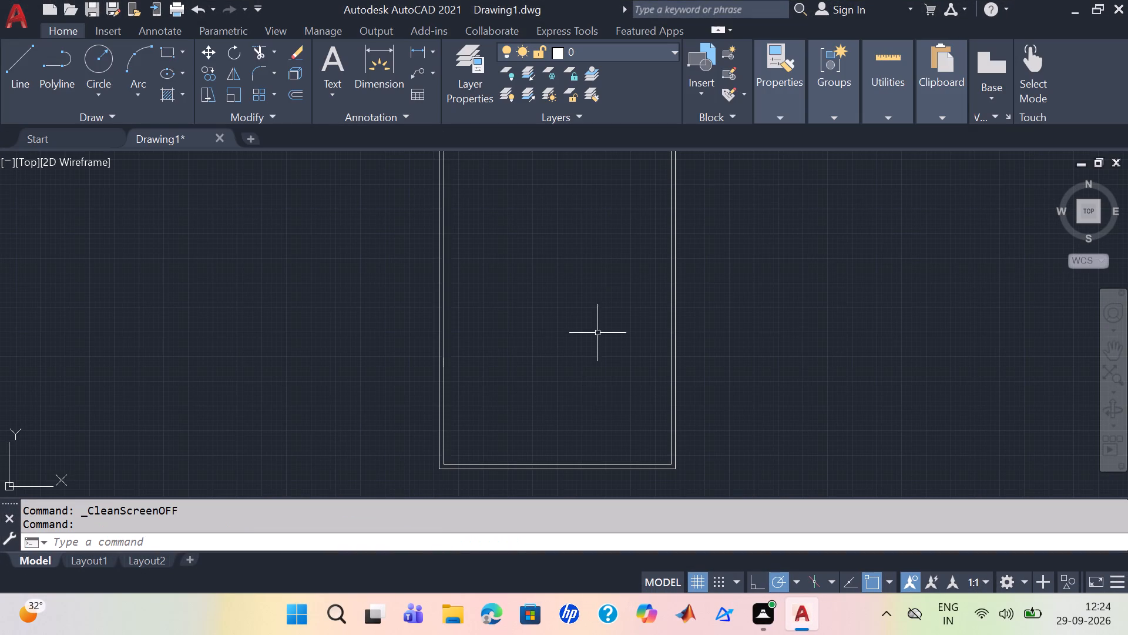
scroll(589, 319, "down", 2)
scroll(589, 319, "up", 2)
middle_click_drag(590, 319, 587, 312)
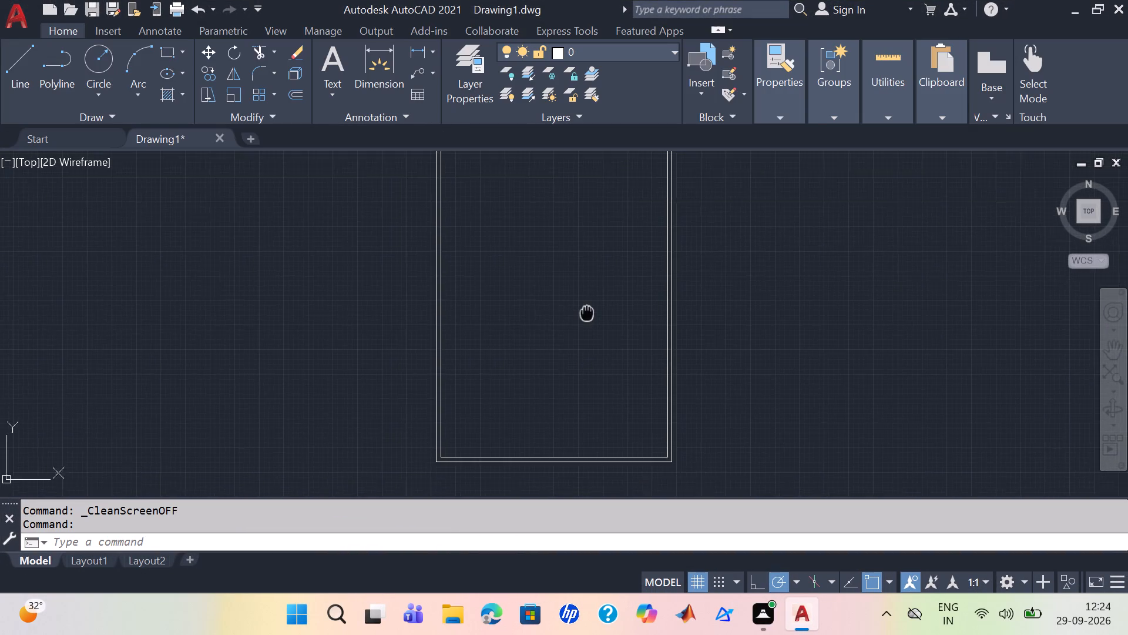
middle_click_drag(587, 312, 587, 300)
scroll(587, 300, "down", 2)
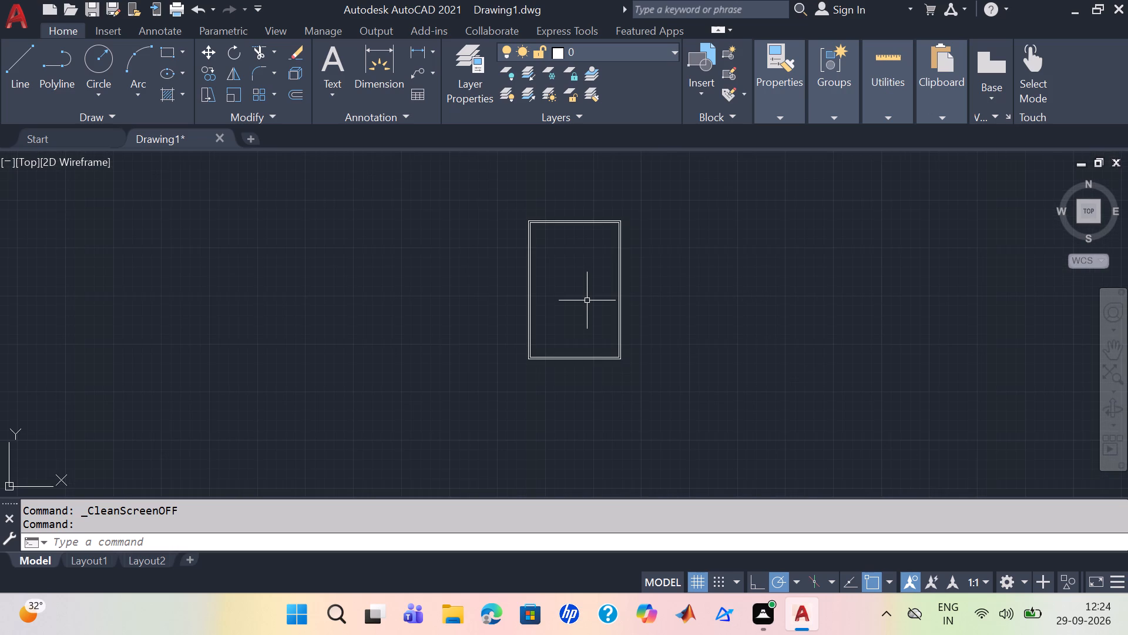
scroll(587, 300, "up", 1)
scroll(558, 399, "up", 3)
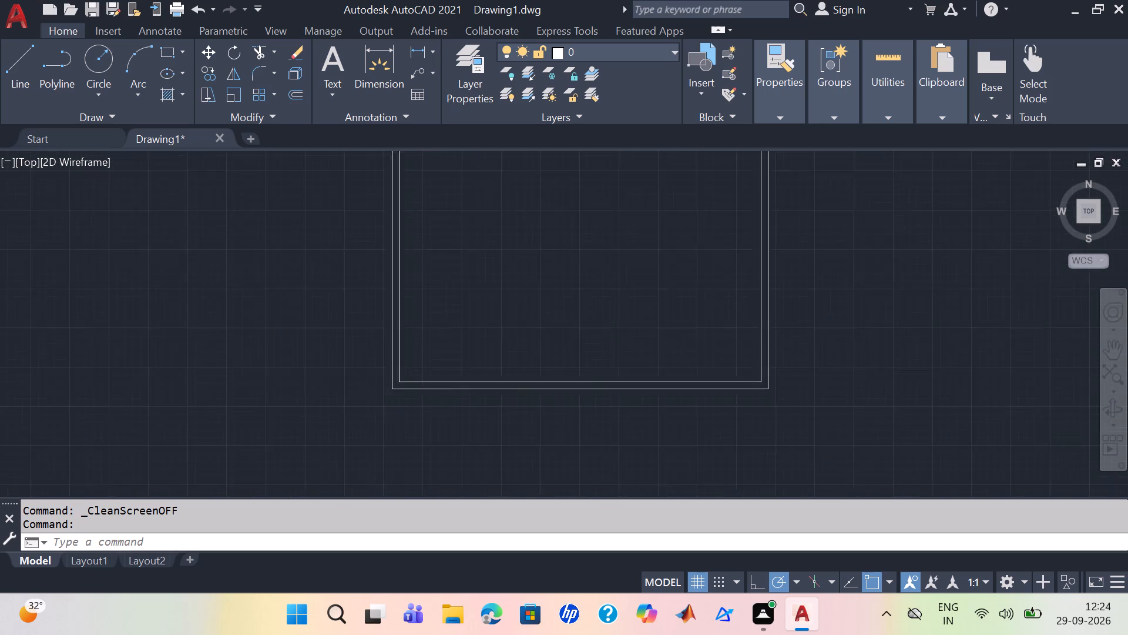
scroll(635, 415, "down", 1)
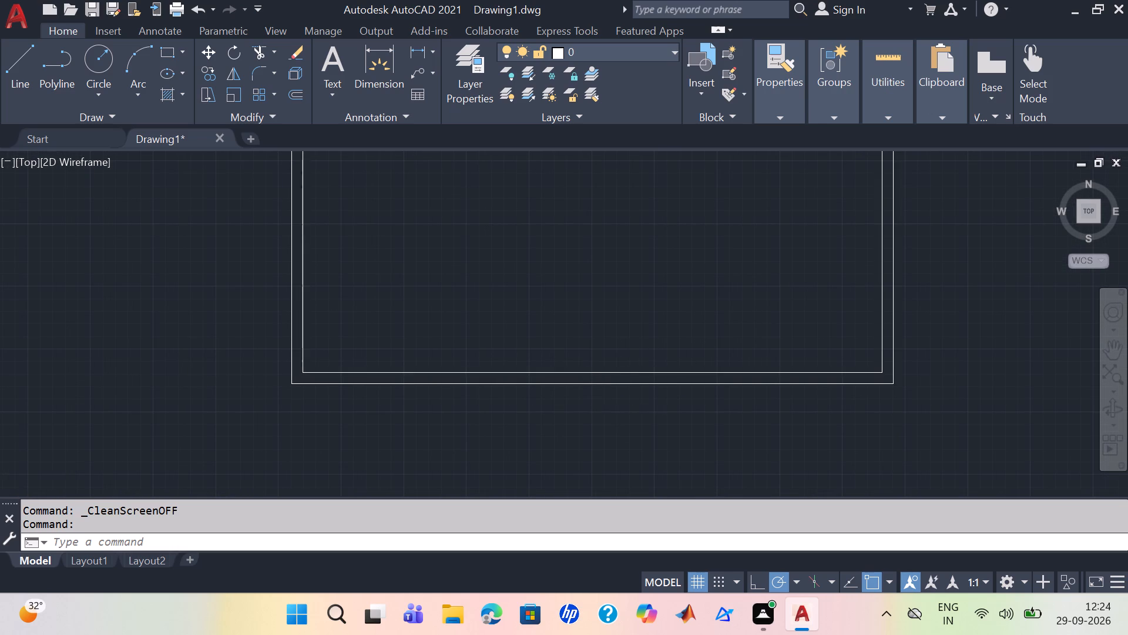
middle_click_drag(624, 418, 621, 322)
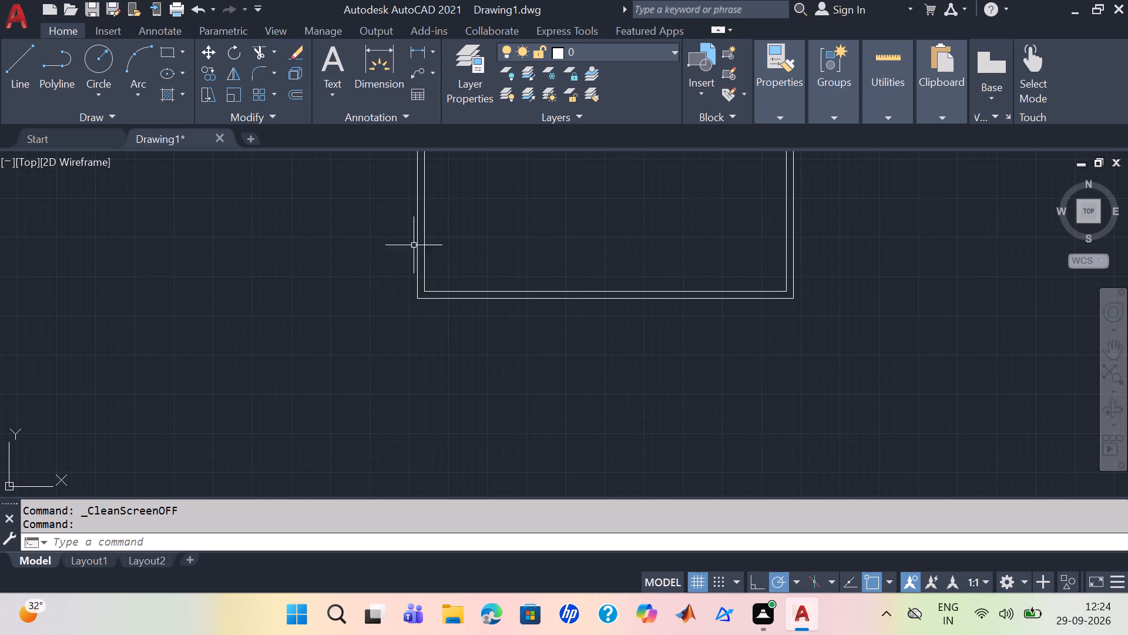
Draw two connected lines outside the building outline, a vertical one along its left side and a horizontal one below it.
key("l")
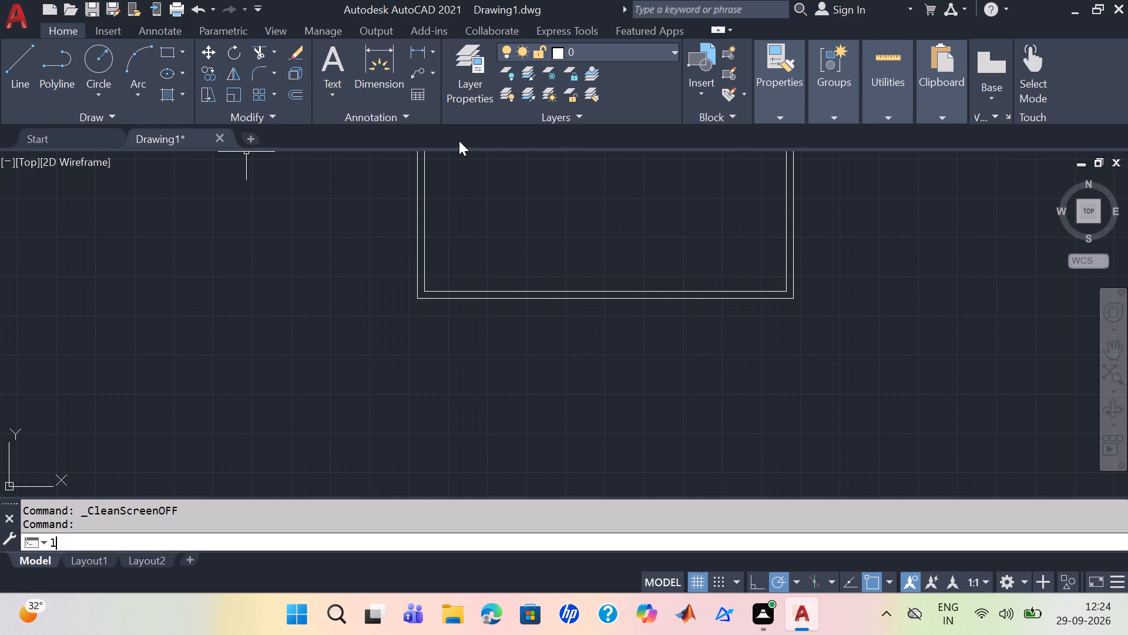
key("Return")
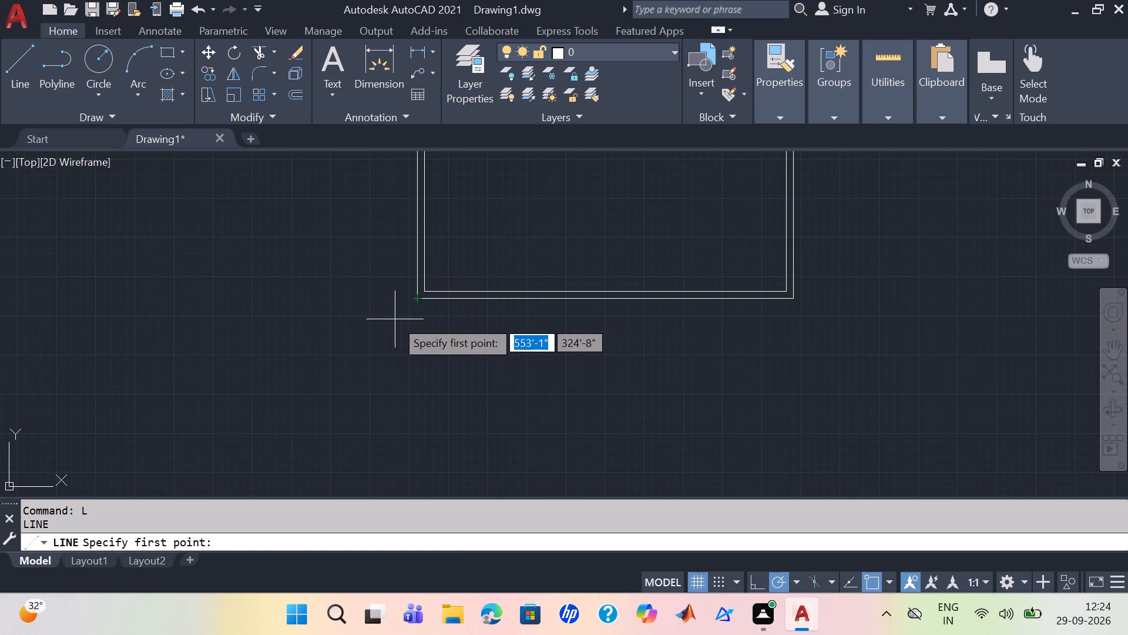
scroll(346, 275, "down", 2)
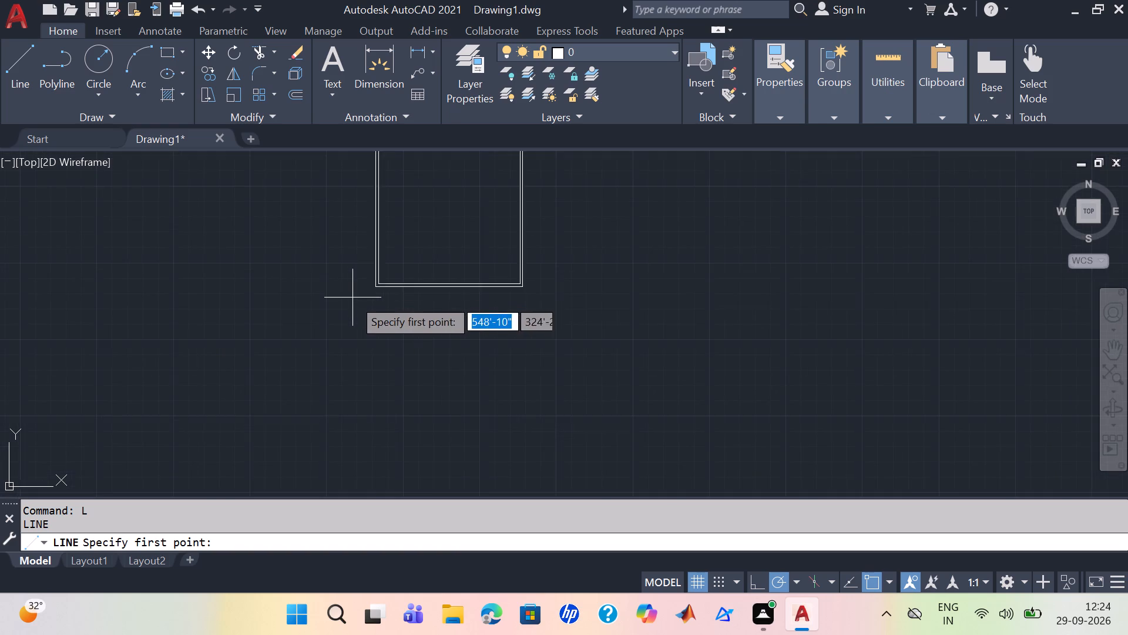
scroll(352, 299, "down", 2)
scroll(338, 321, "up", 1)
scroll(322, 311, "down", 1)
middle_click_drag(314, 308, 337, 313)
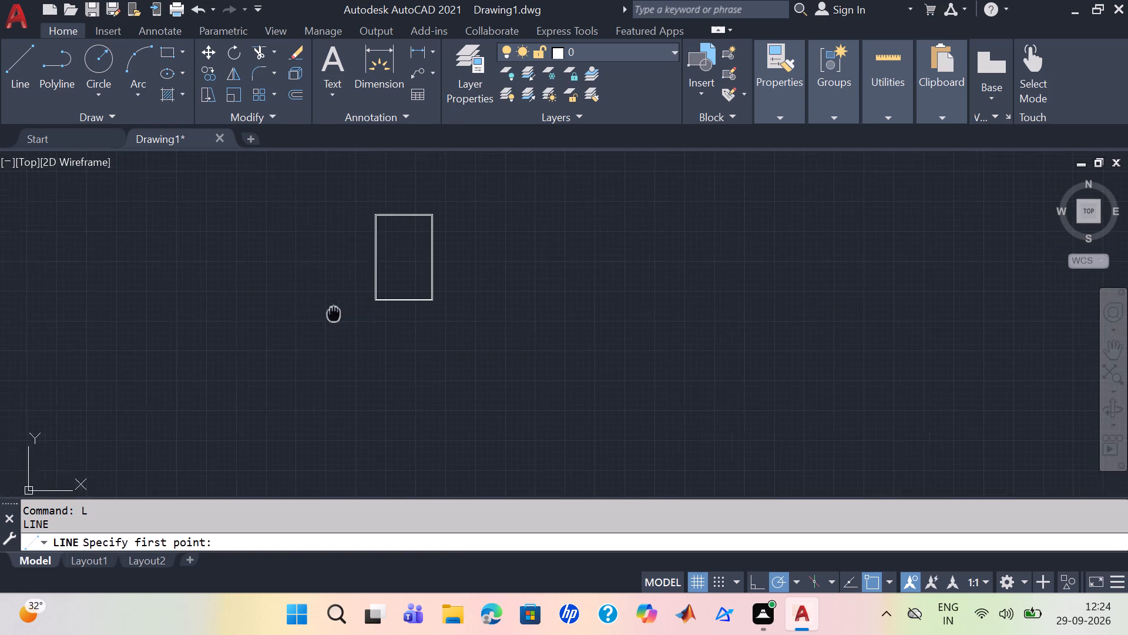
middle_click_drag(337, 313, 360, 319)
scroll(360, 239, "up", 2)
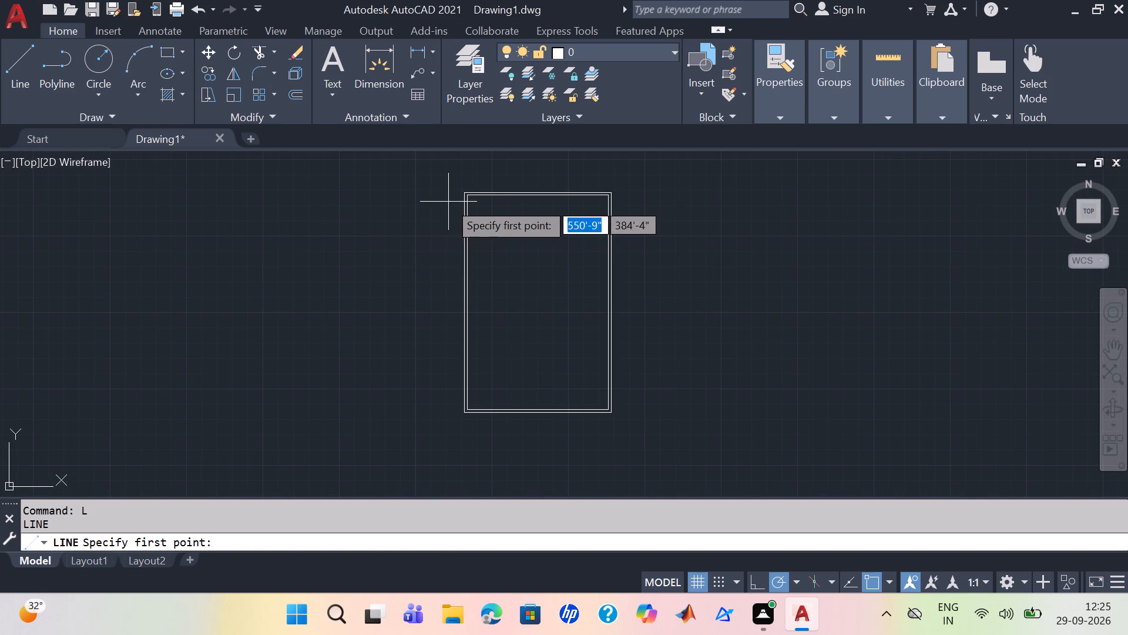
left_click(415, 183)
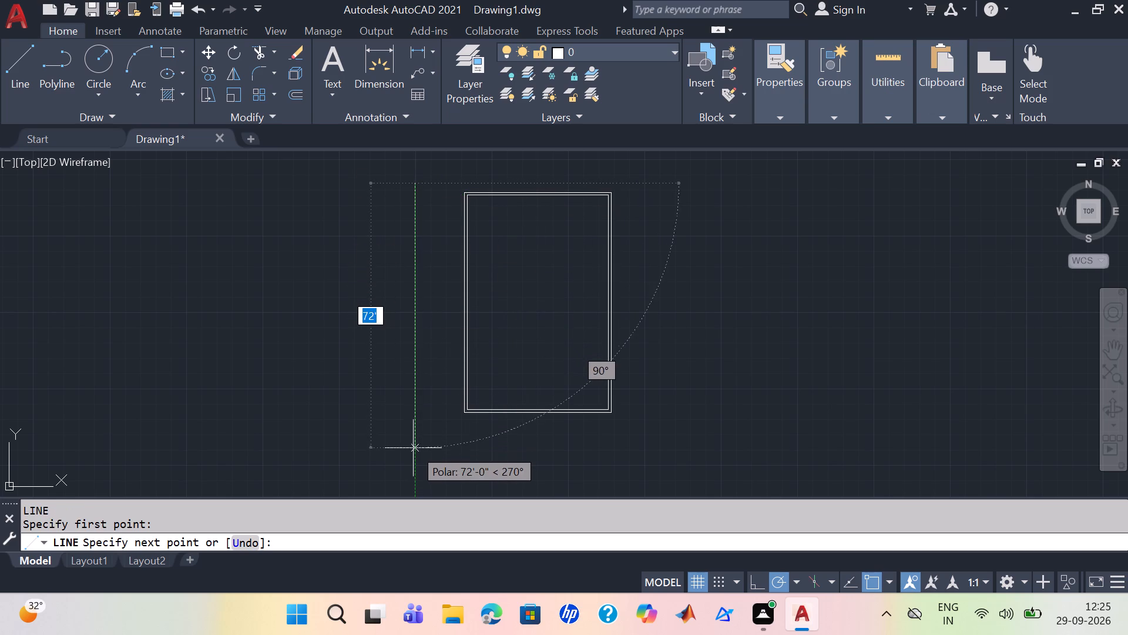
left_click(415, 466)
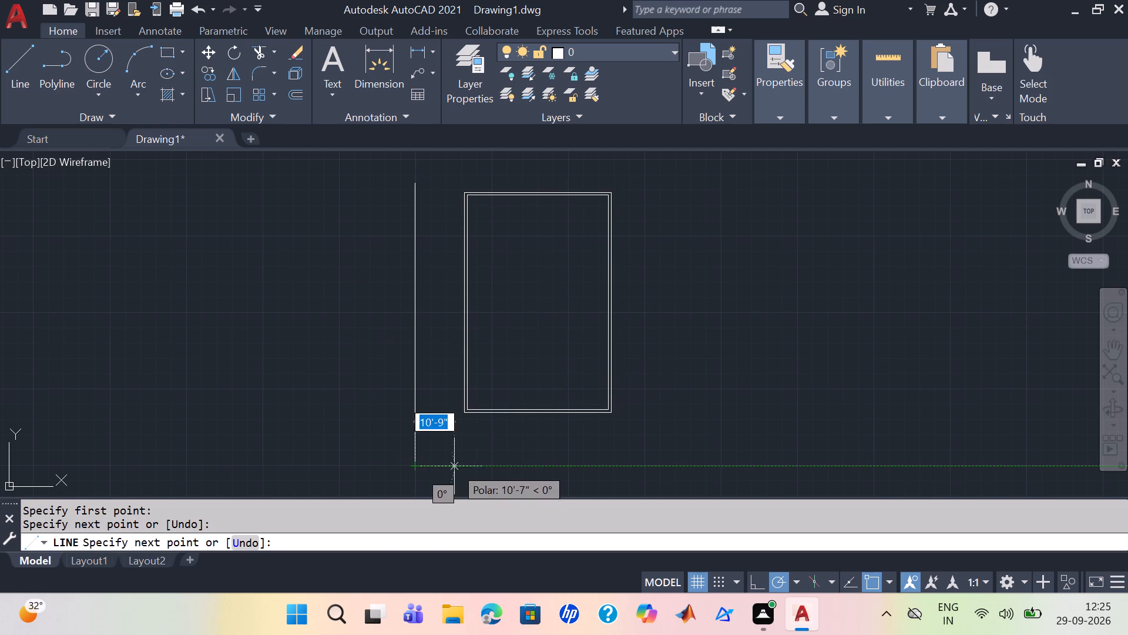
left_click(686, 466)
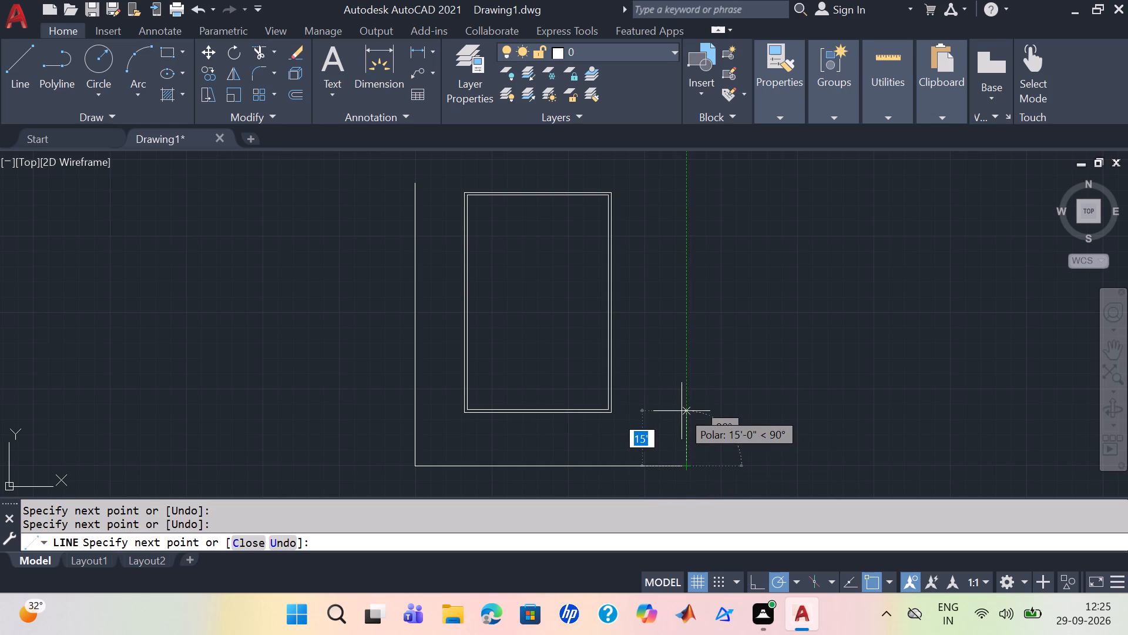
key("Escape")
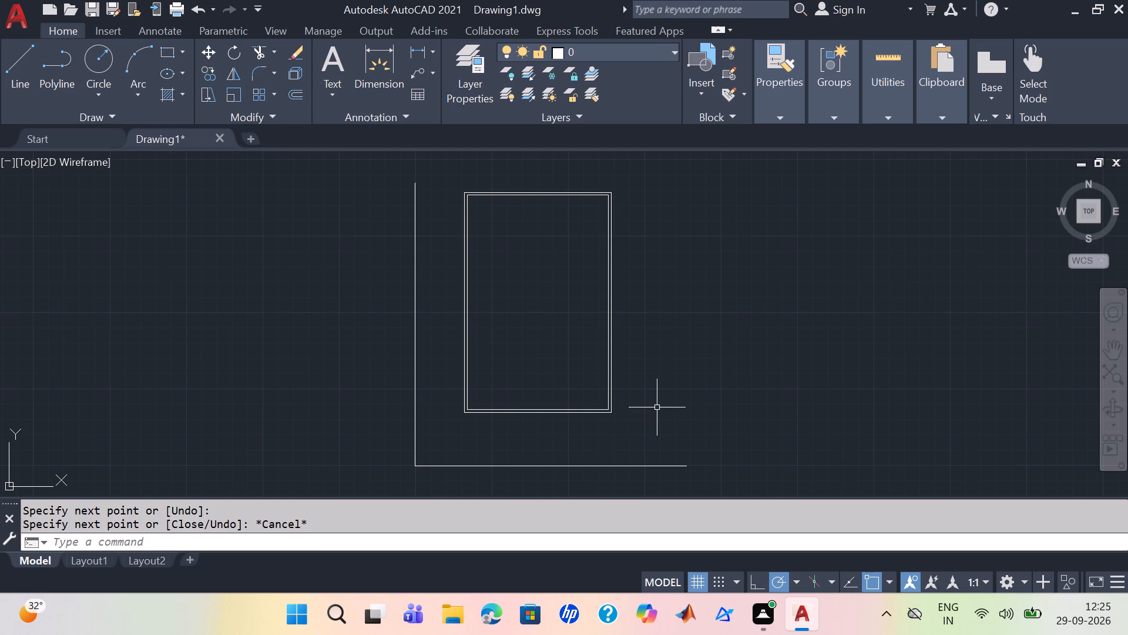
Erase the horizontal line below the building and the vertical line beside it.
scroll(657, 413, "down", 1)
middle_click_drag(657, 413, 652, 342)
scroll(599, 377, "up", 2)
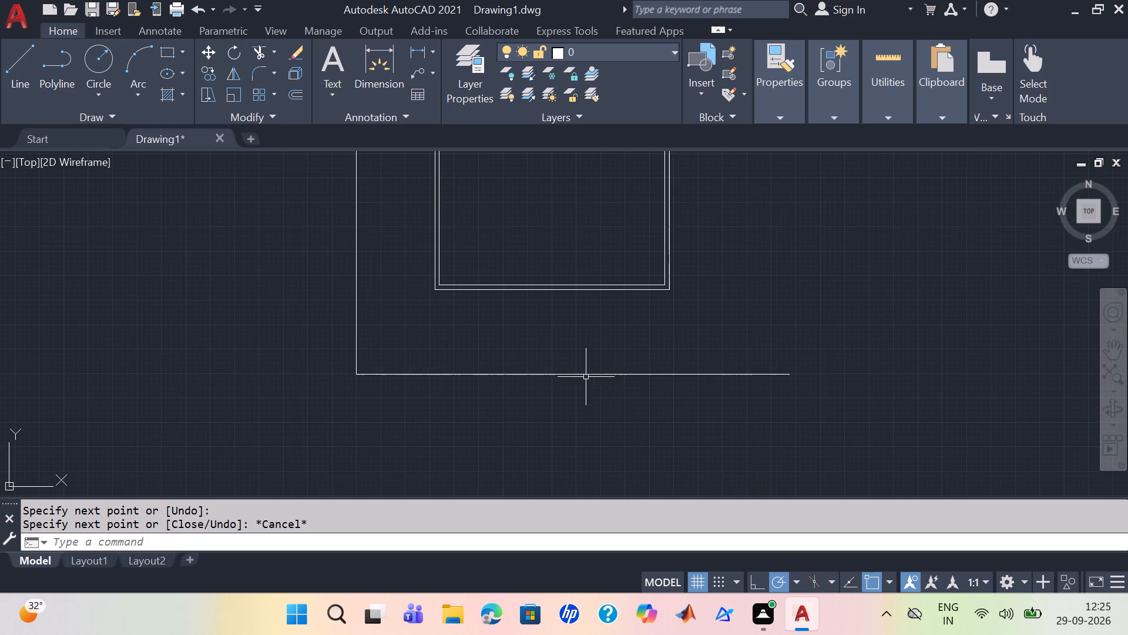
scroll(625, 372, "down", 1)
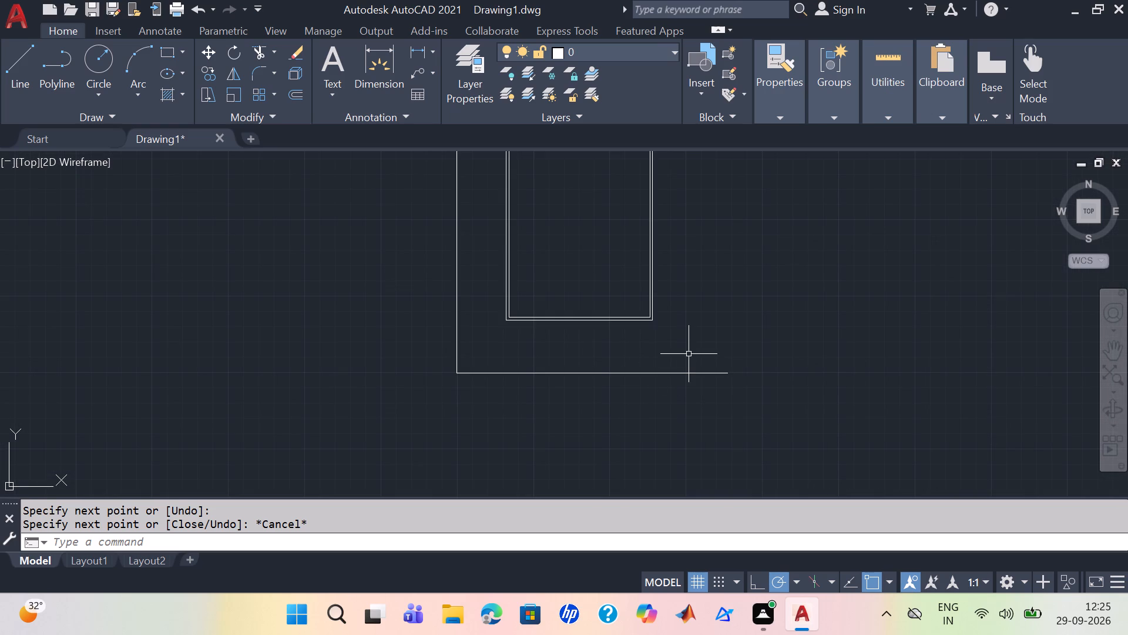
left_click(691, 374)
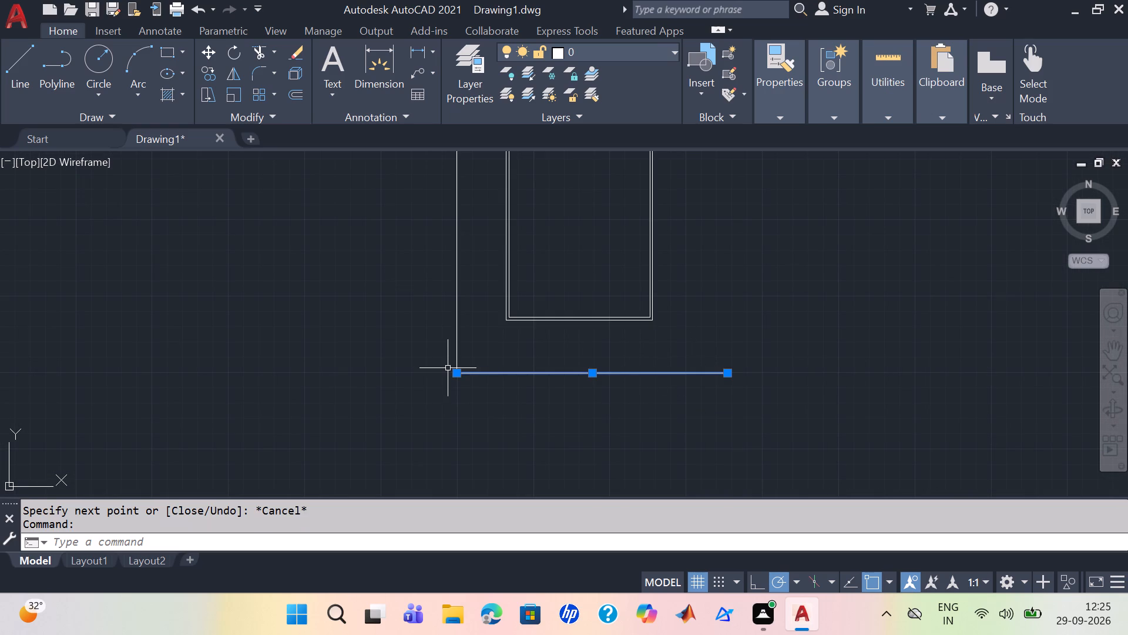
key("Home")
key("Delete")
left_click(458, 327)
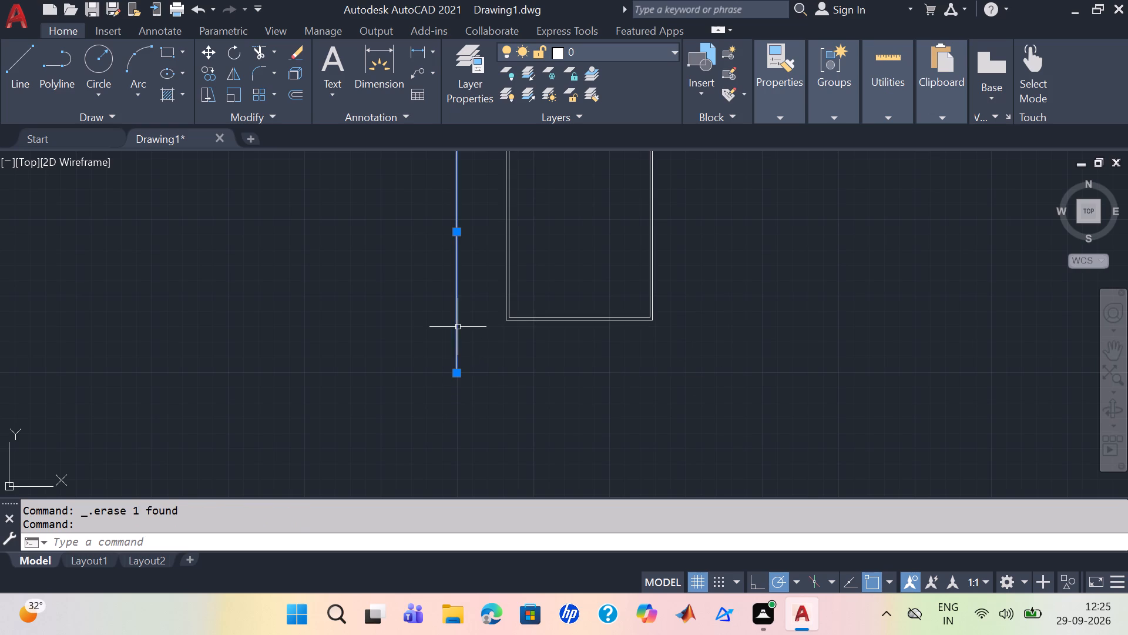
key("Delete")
Explode the outer rectangle of the building outline into separate lines.
scroll(479, 317, "down", 2)
middle_click_drag(472, 344, 492, 369)
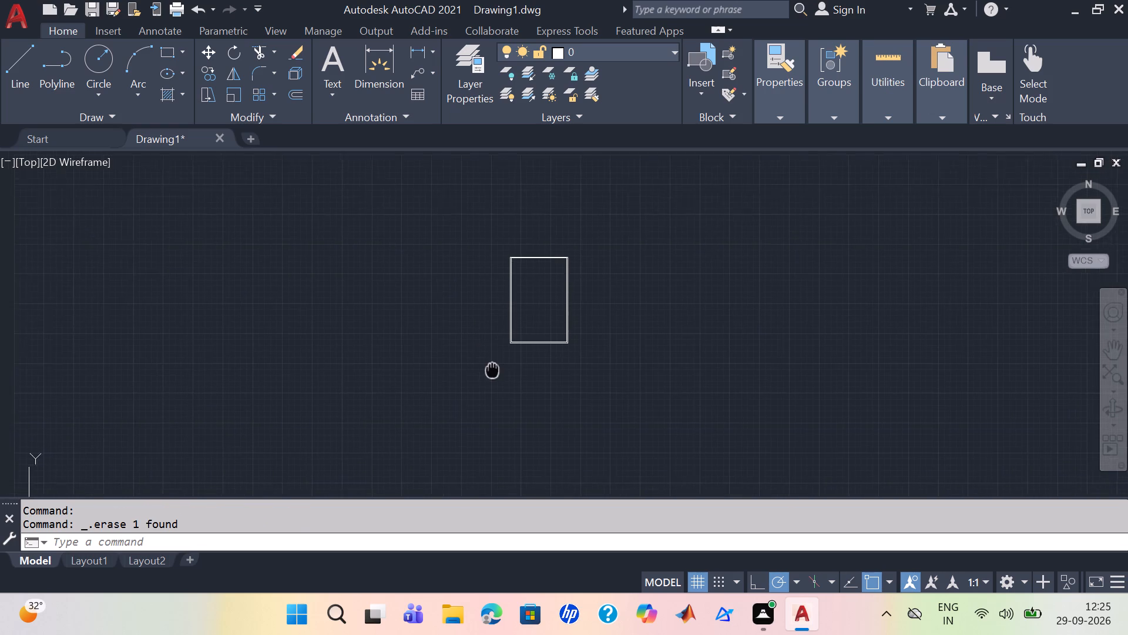
middle_click_drag(492, 369, 495, 370)
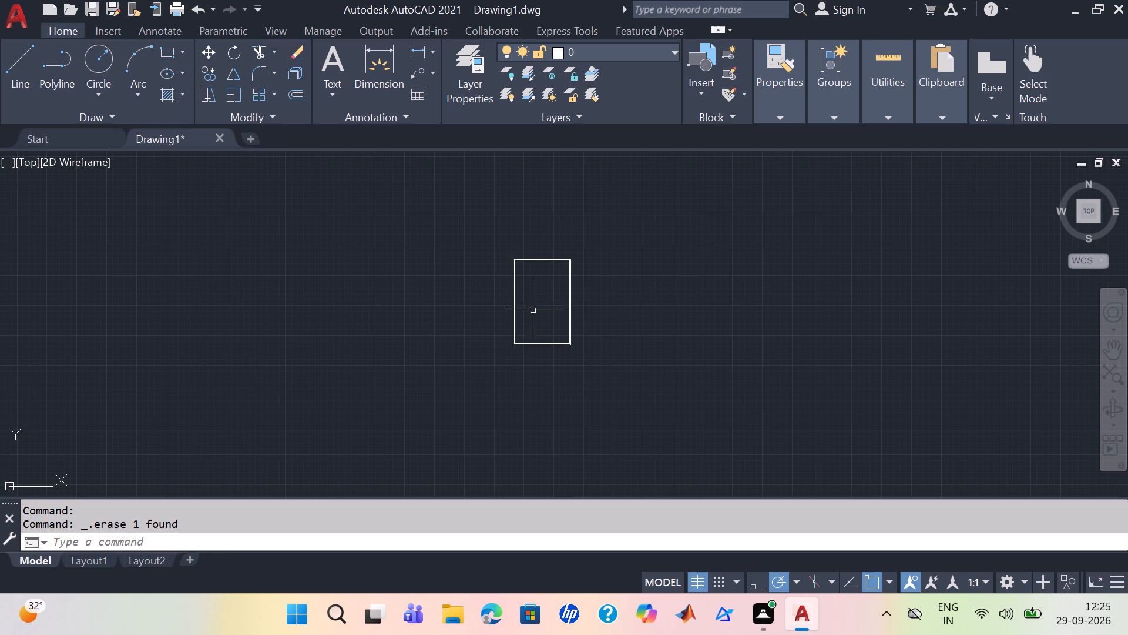
scroll(523, 337, "up", 2)
scroll(536, 273, "up", 1)
scroll(535, 276, "down", 1)
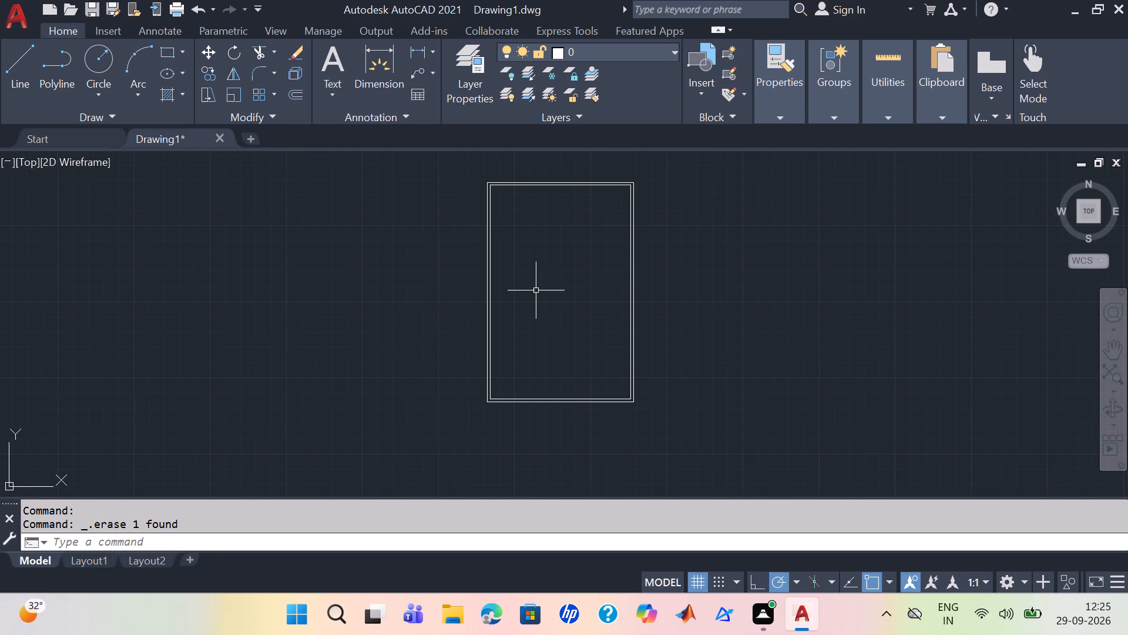
middle_click_drag(538, 301, 546, 252)
scroll(546, 252, "up", 1)
middle_click_drag(540, 342, 543, 284)
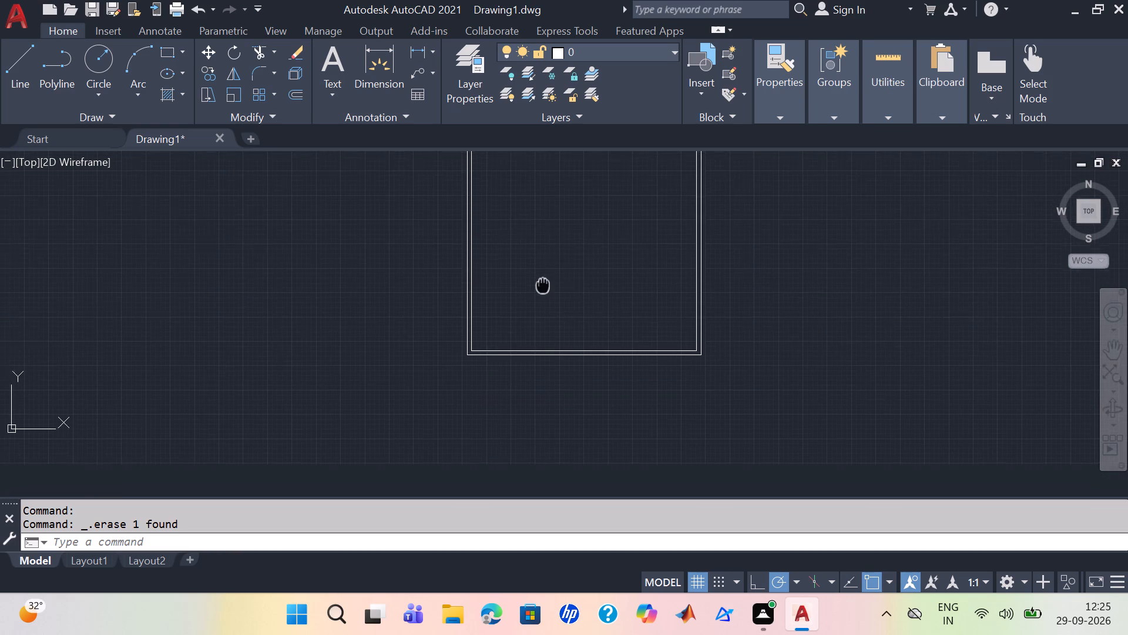
middle_click_drag(543, 284, 543, 283)
scroll(547, 369, "up", 2)
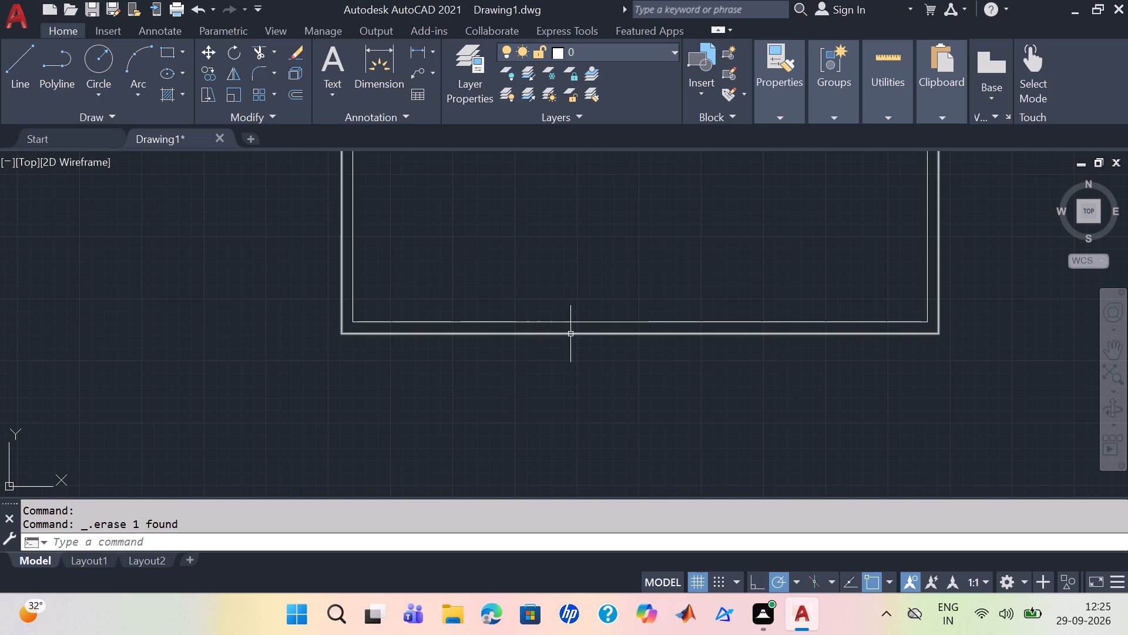
key("x")
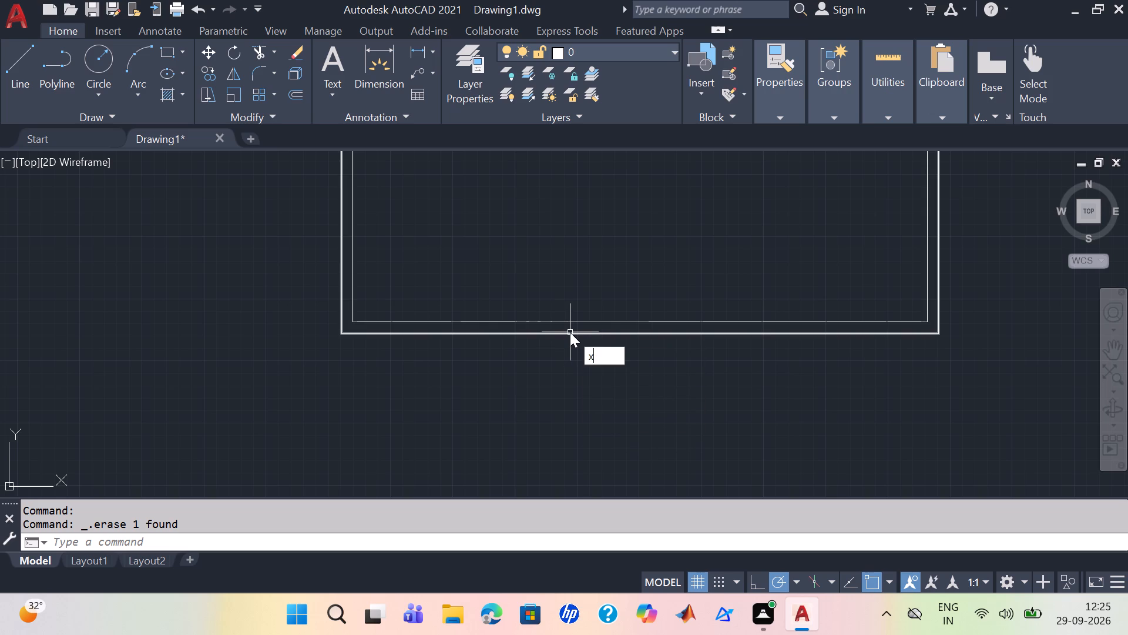
key("Return")
left_click(587, 334)
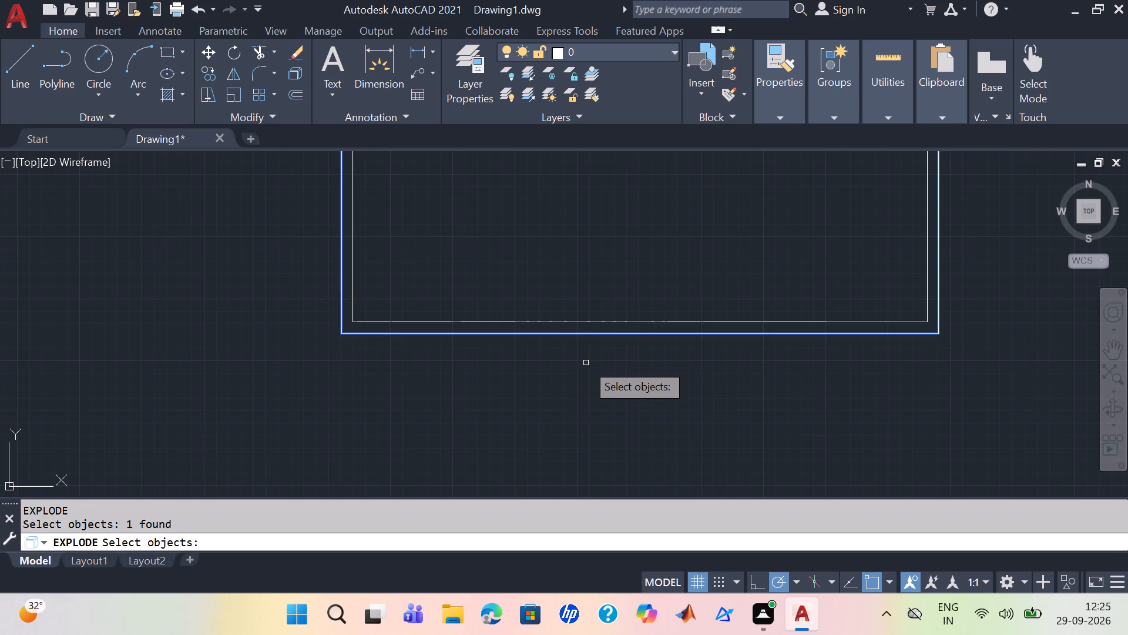
key("Return")
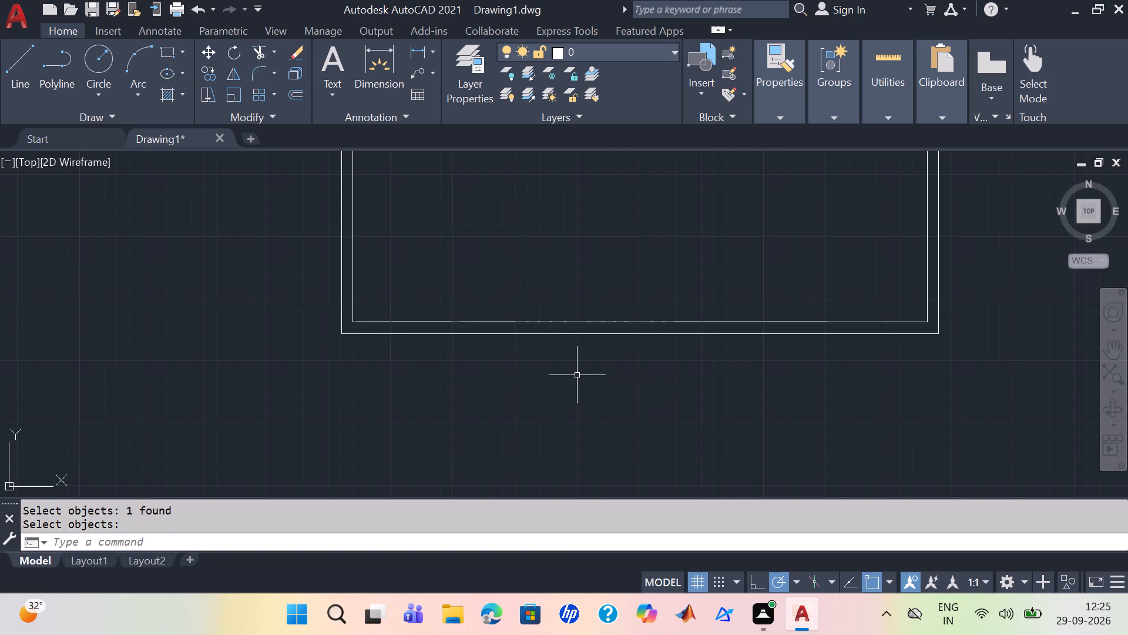
Offset the outer outline's bottom line downward by about 18'-3", picking the distance with two points.
key("o")
key("f")
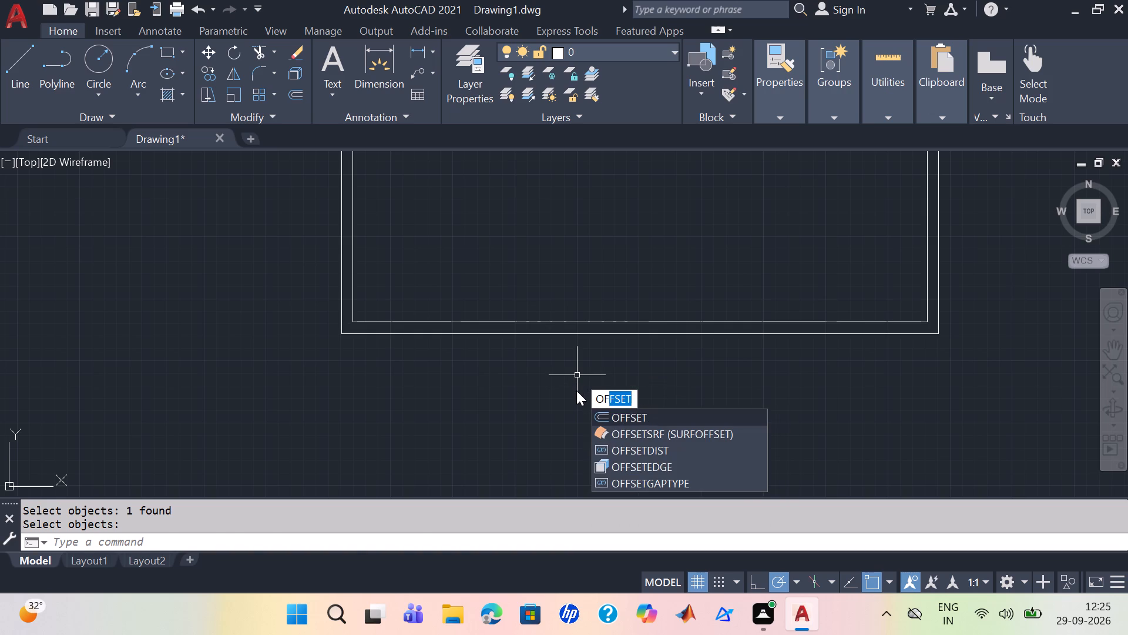
key("Return")
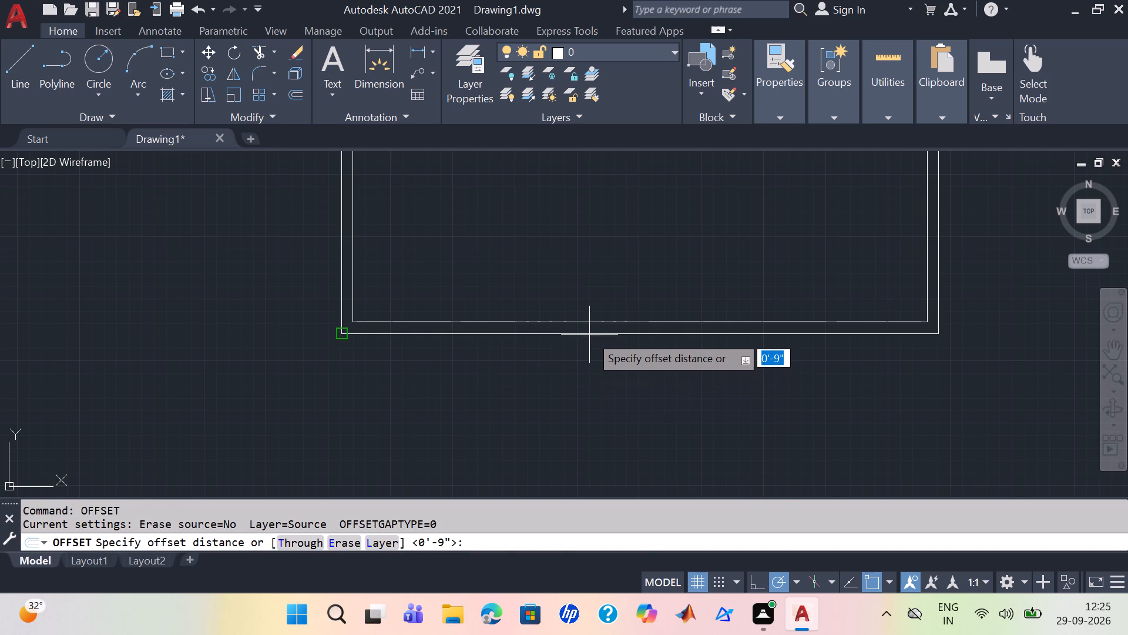
left_click(590, 333)
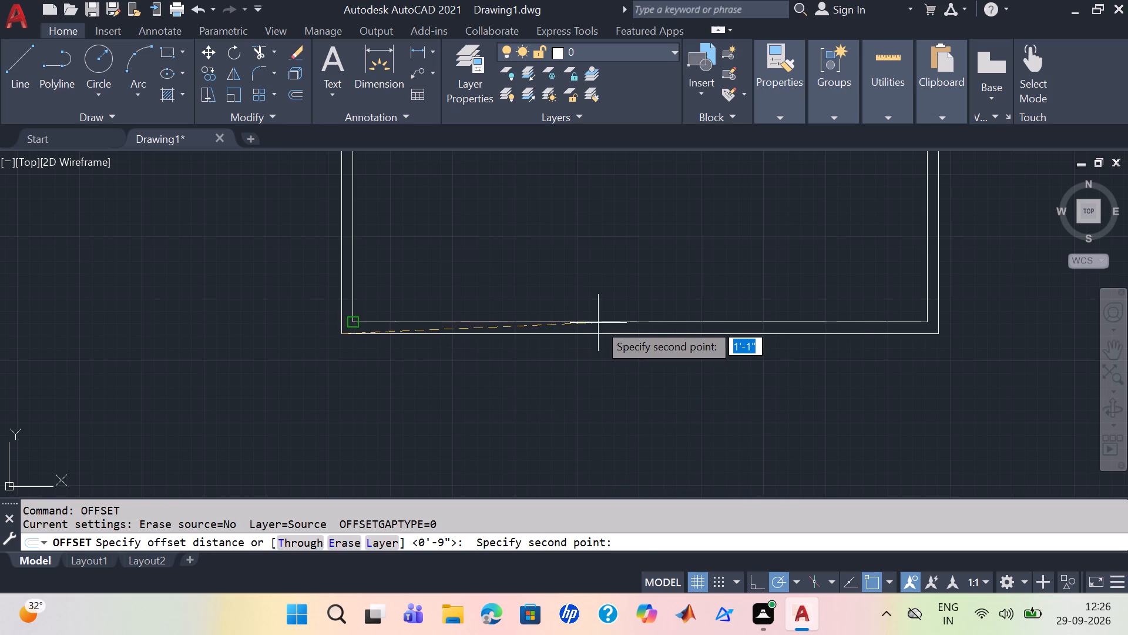
left_click(613, 335)
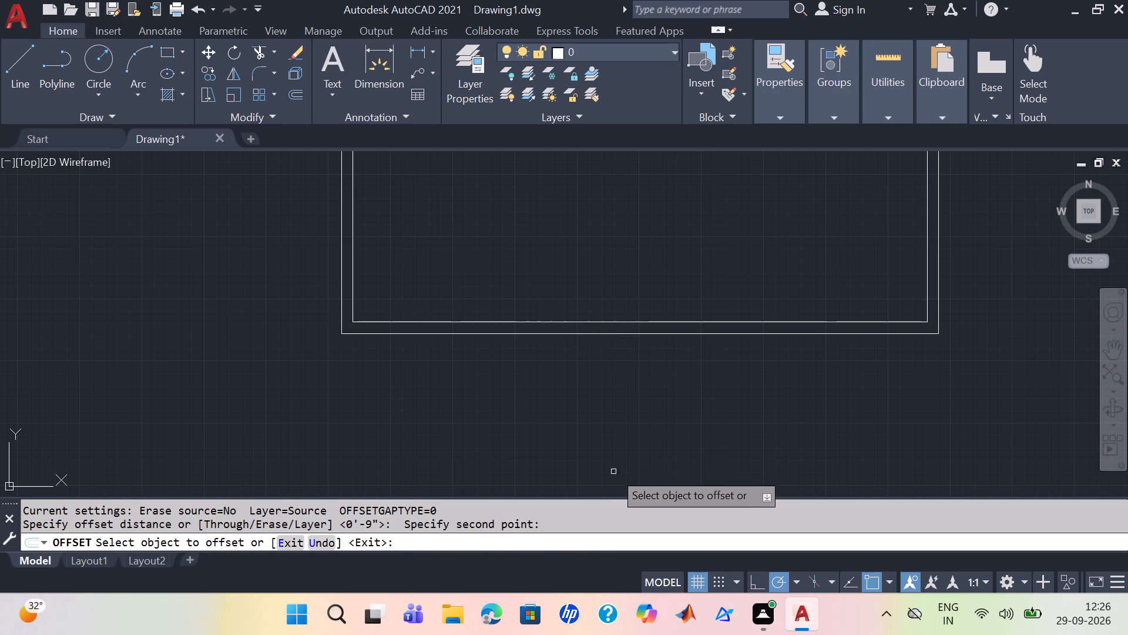
left_click(629, 335)
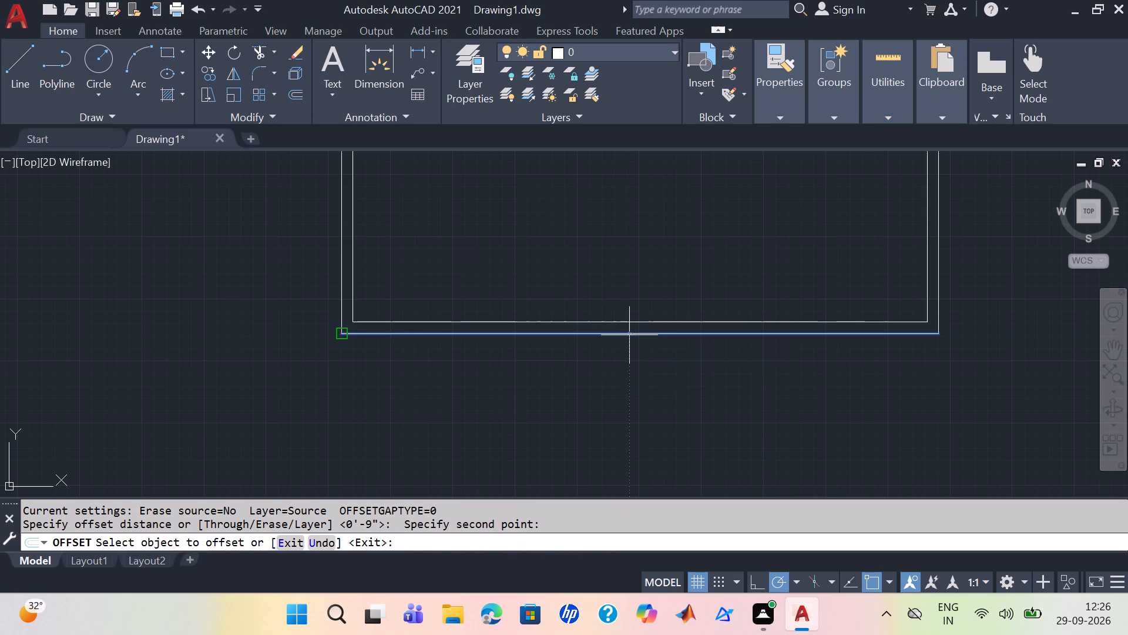
scroll(632, 464, "down", 1)
left_click(631, 466)
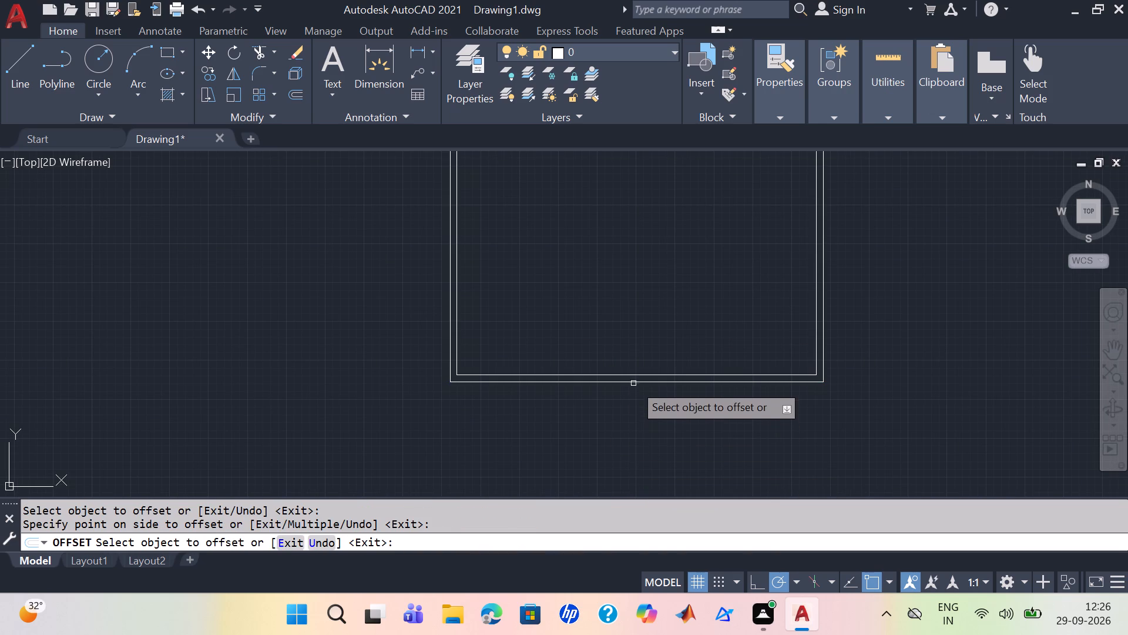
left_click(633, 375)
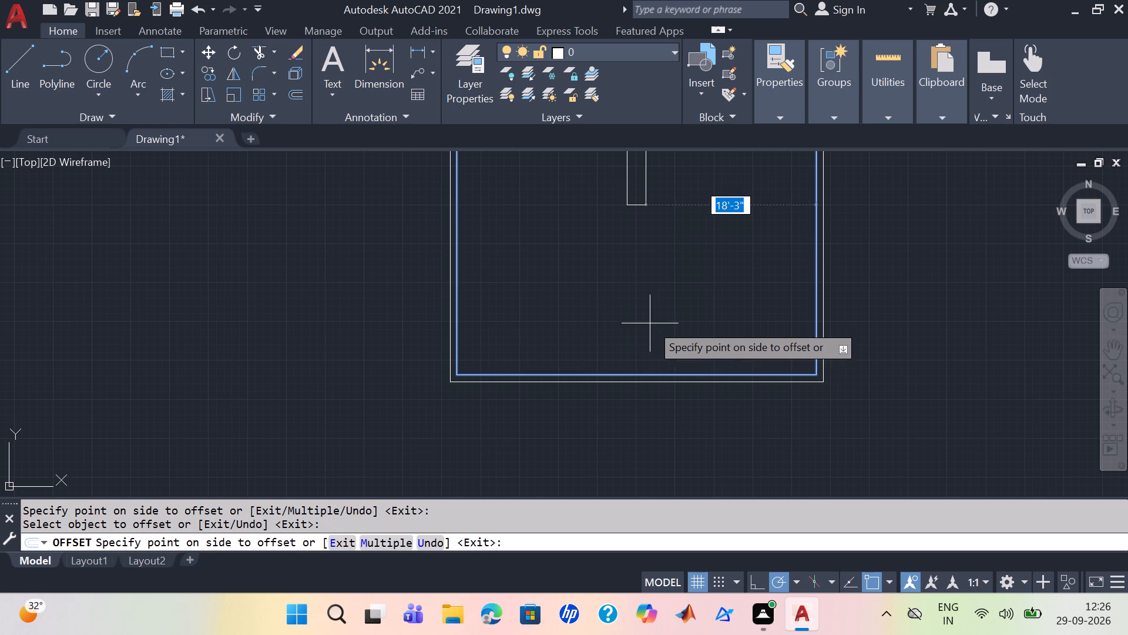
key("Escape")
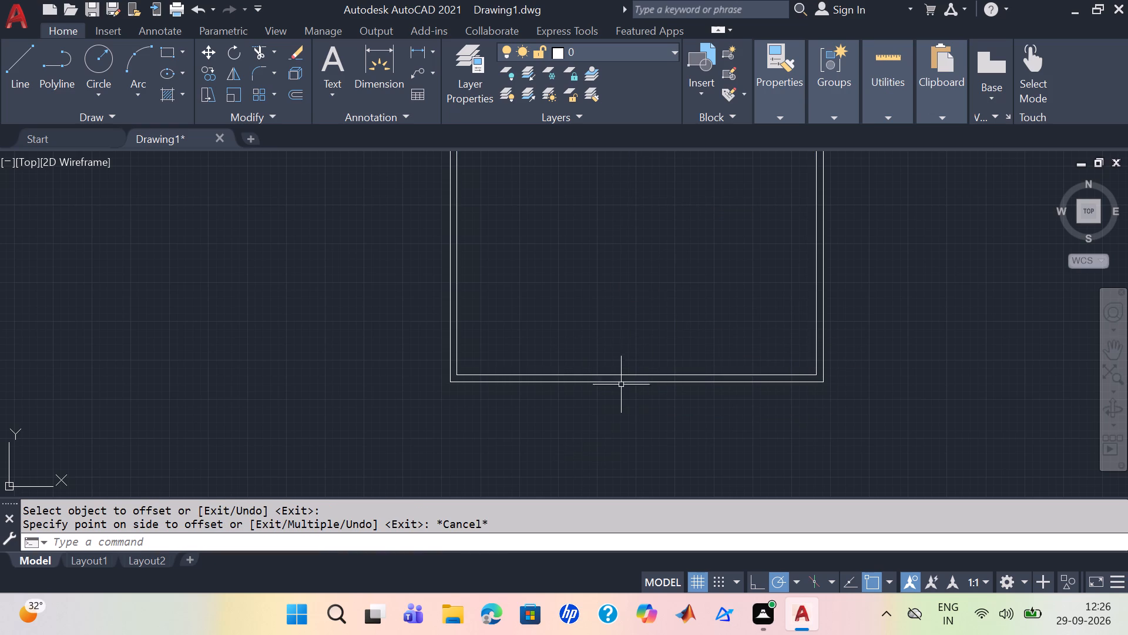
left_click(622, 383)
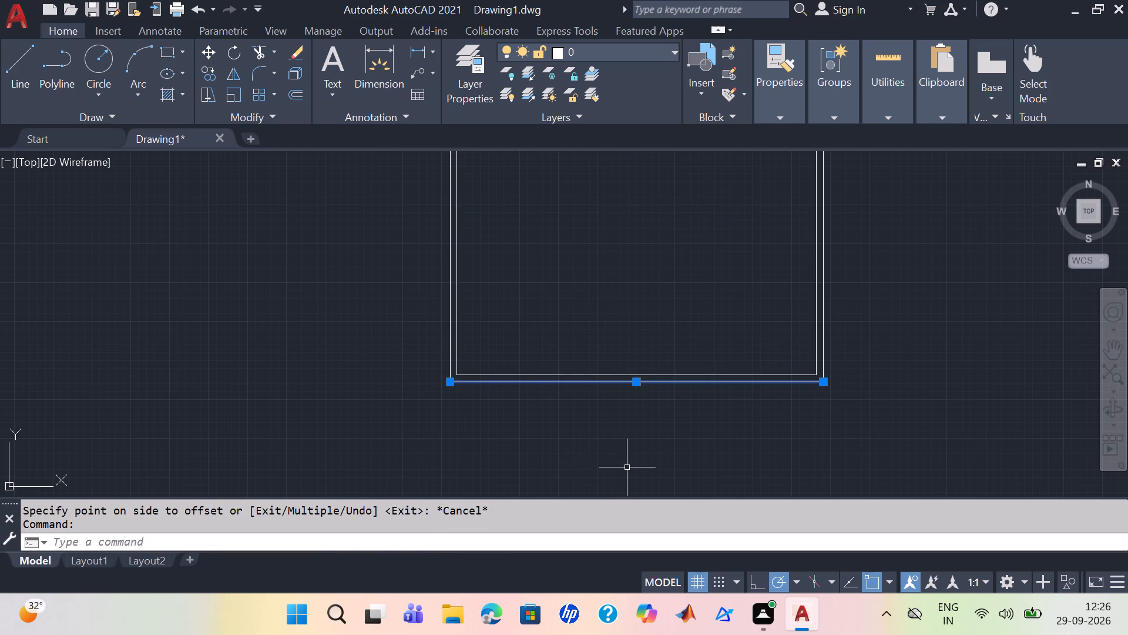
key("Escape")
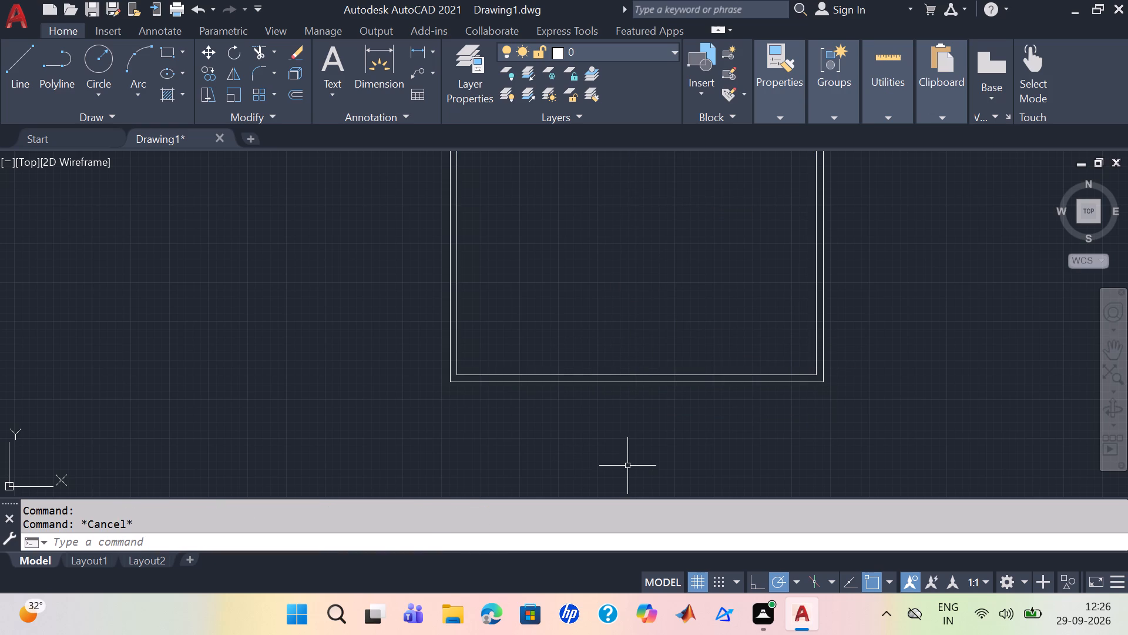
Explode the inner rectangle of the double outline, selecting the whole building outline with a crossing window.
key("x")
key("Return")
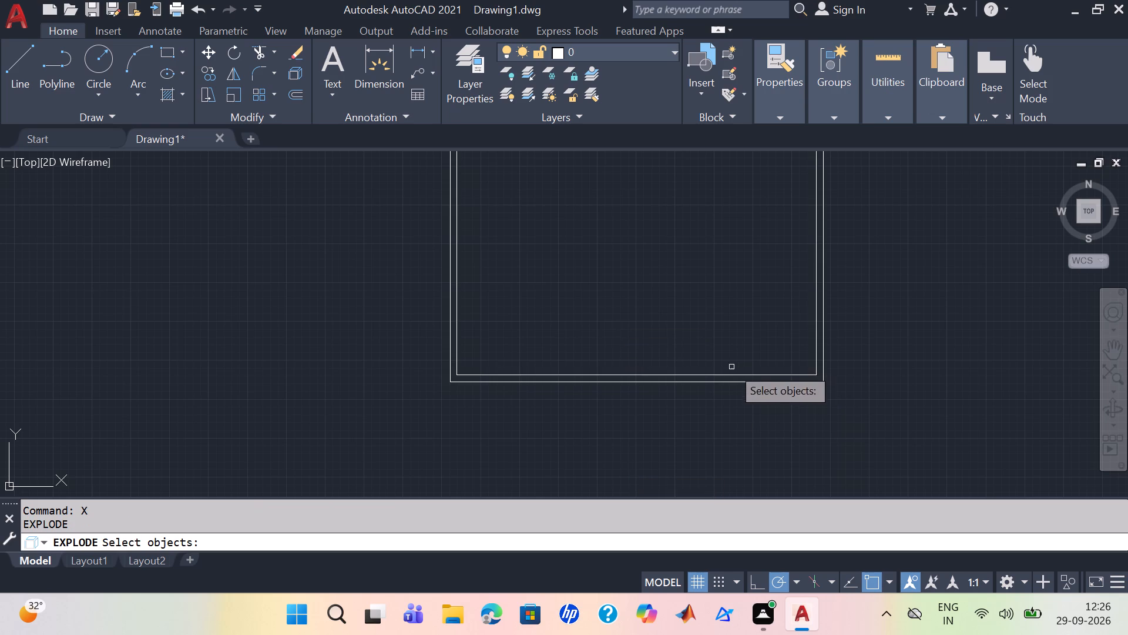
scroll(647, 401, "up", 2)
scroll(818, 413, "down", 4)
left_click(916, 442)
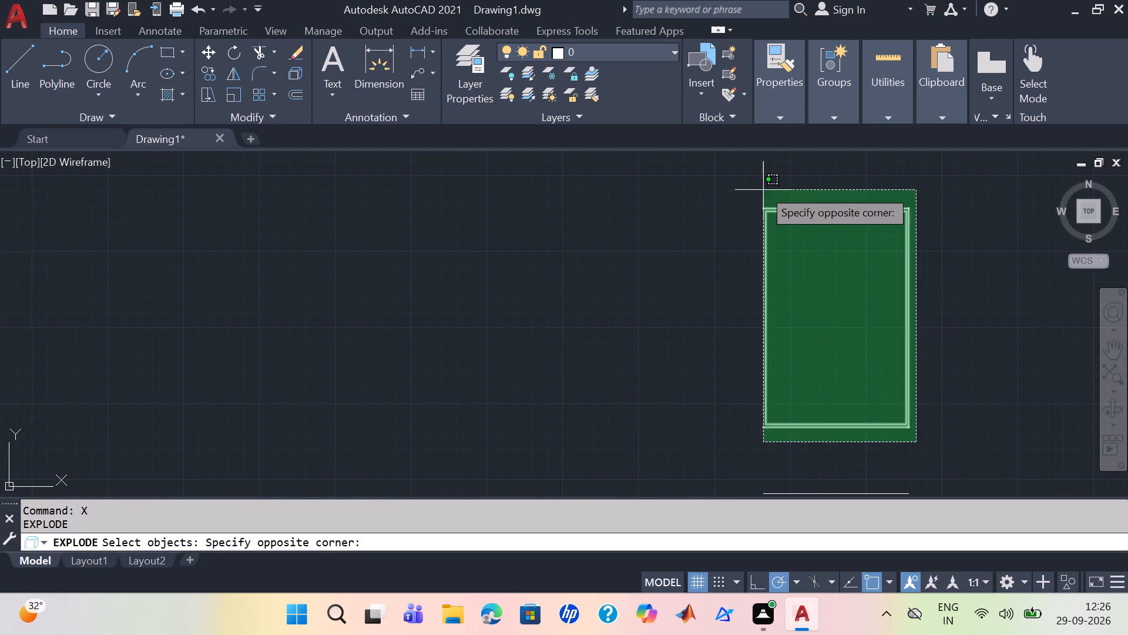
left_click(760, 185)
key("Return")
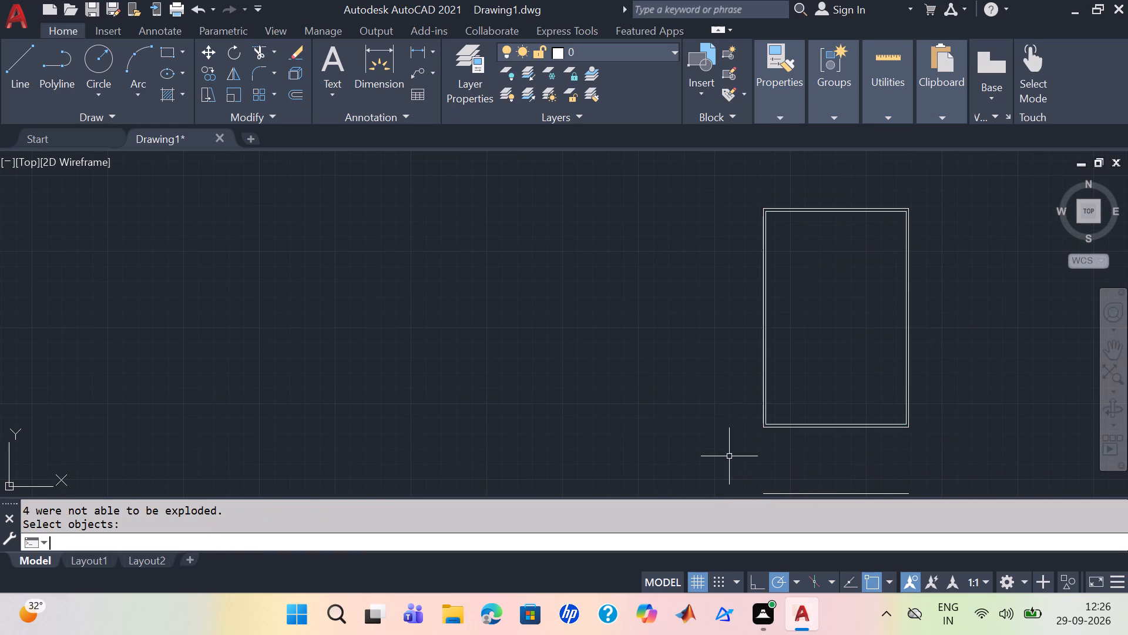
middle_click_drag(809, 333, 465, 262)
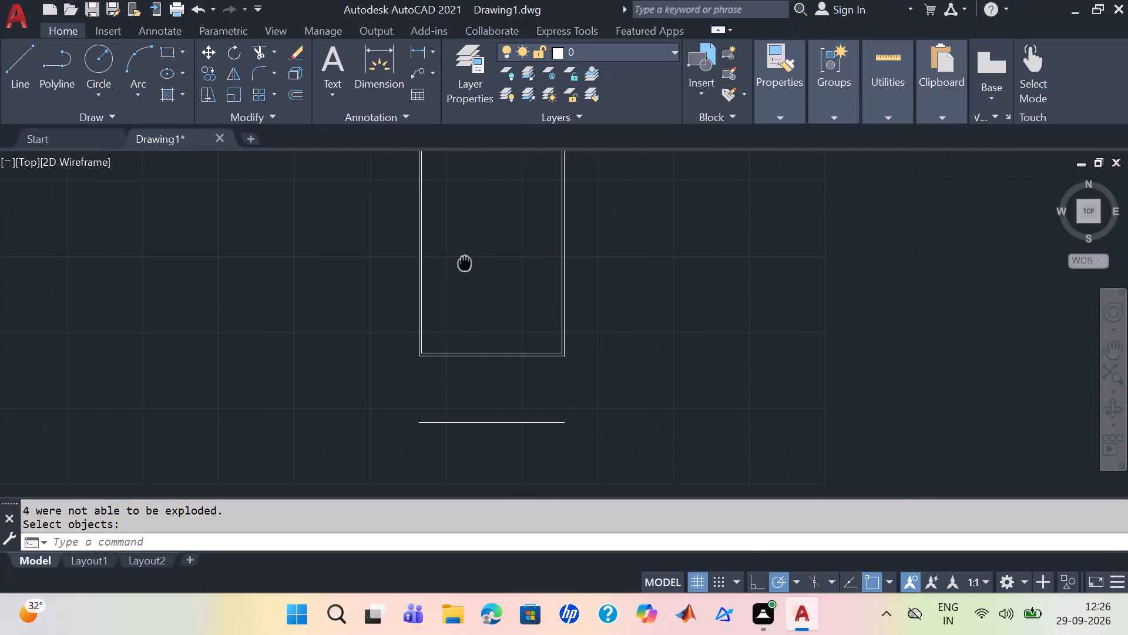
Erase the horizontal offset line below the building outline.
middle_click_drag(465, 262, 465, 260)
scroll(505, 394, "up", 2)
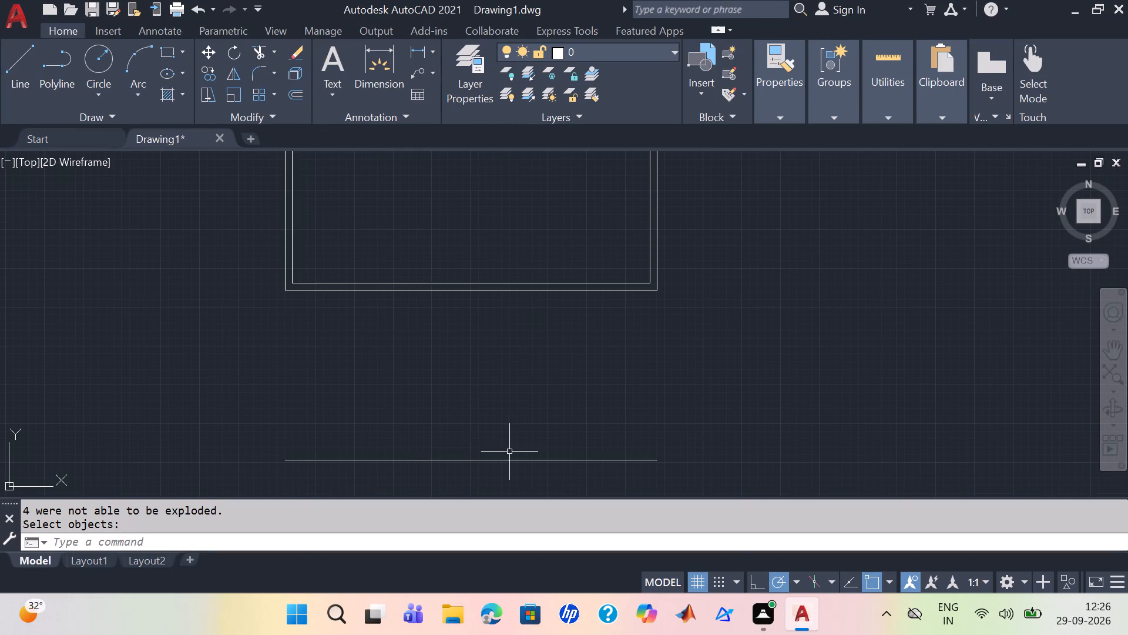
key("ctrl+z")
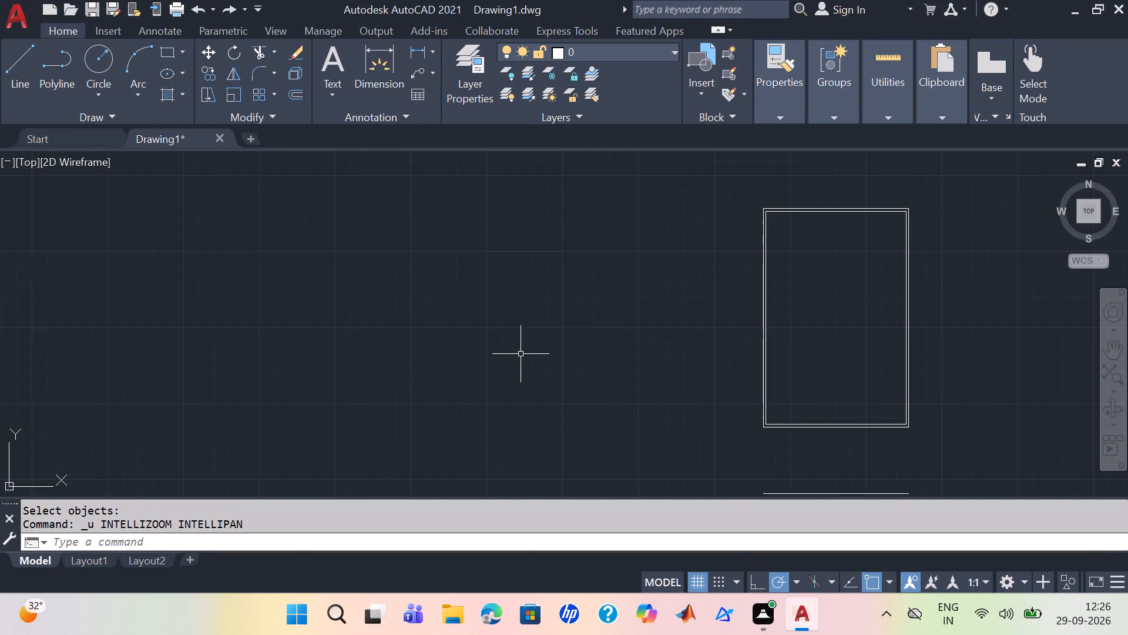
middle_click_drag(831, 327, 470, 253)
scroll(471, 259, "up", 1)
scroll(474, 269, "down", 1)
middle_click_drag(474, 269, 477, 263)
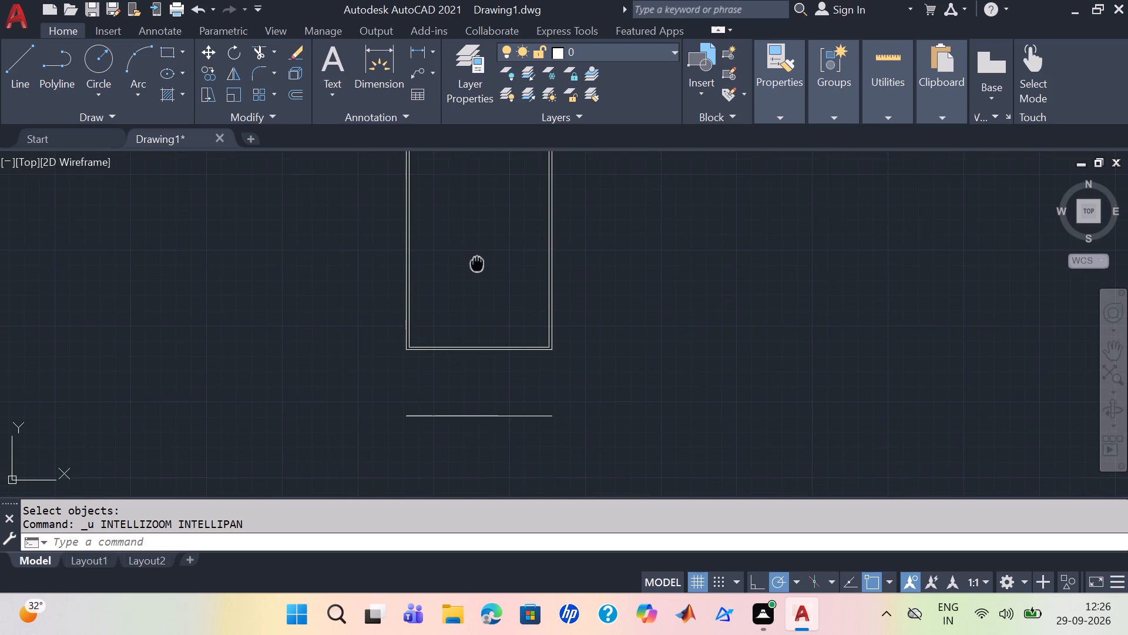
middle_click_drag(477, 263, 477, 263)
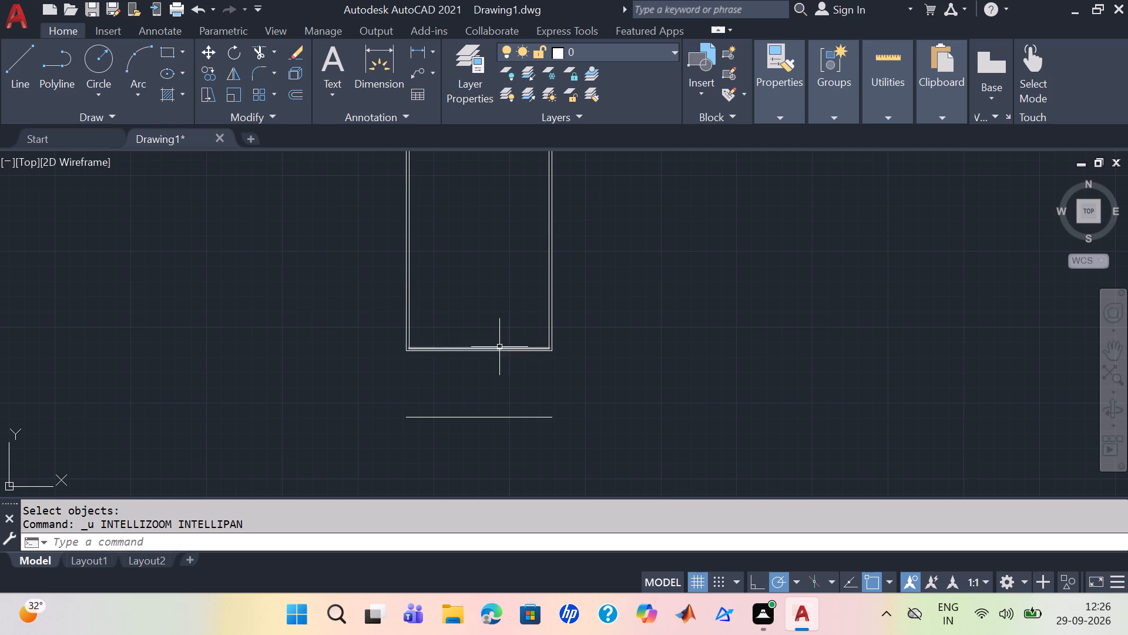
scroll(499, 349, "down", 2)
scroll(503, 382, "up", 2)
left_click(490, 373)
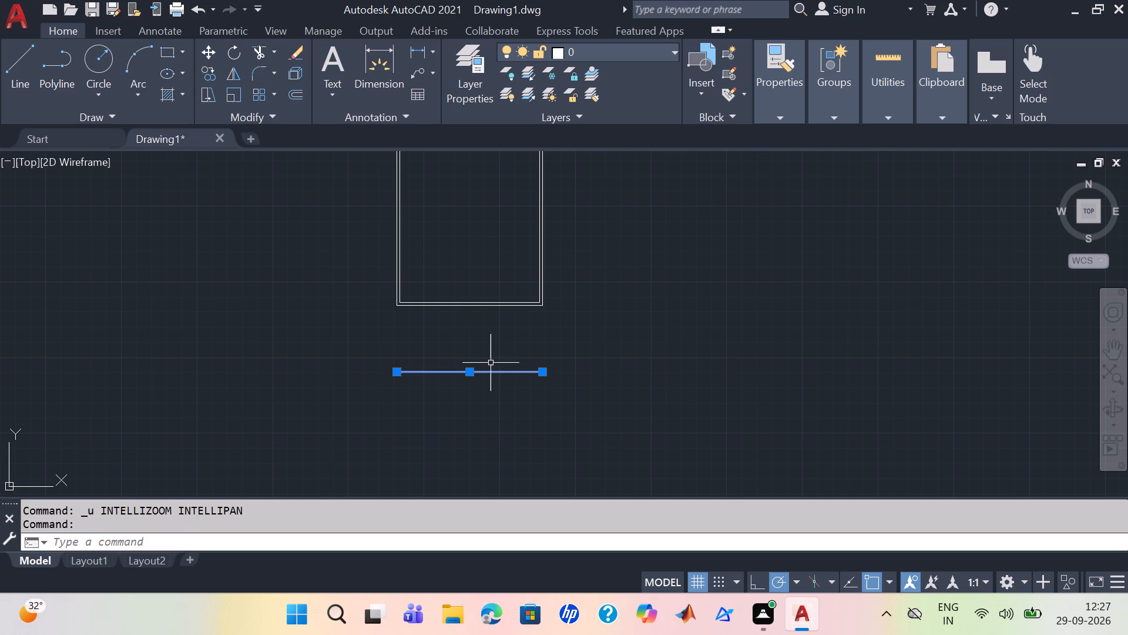
key("Delete")
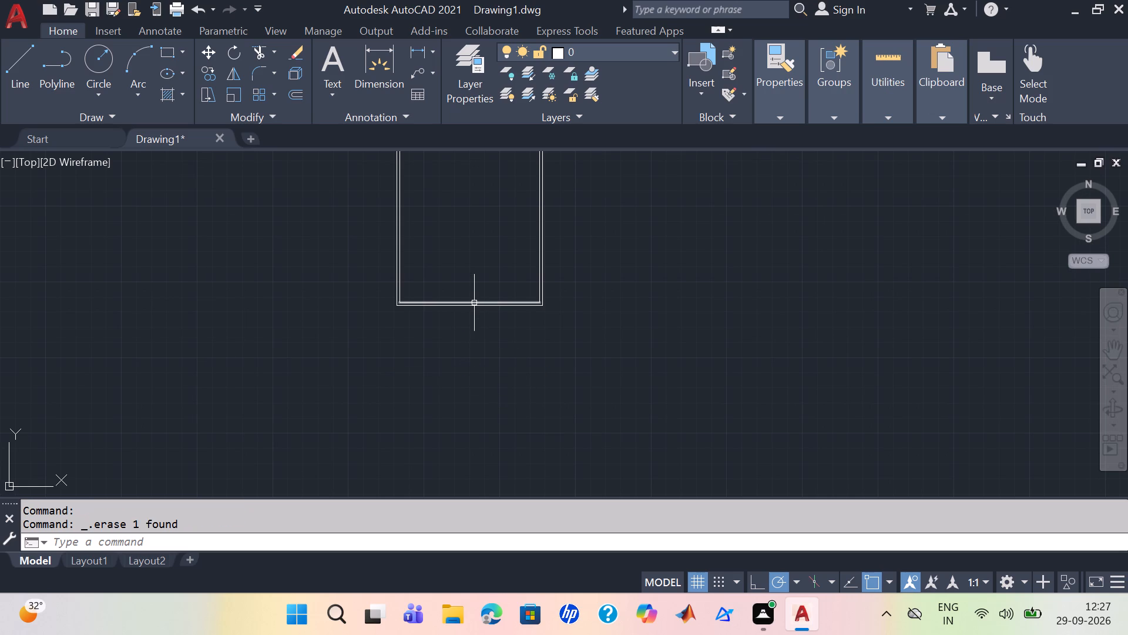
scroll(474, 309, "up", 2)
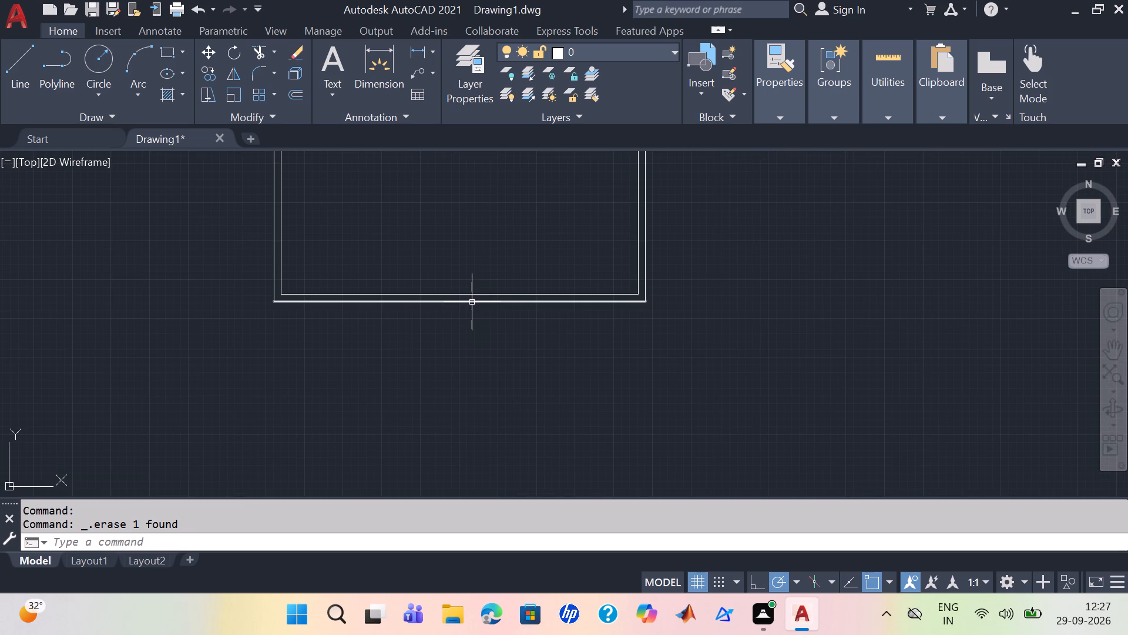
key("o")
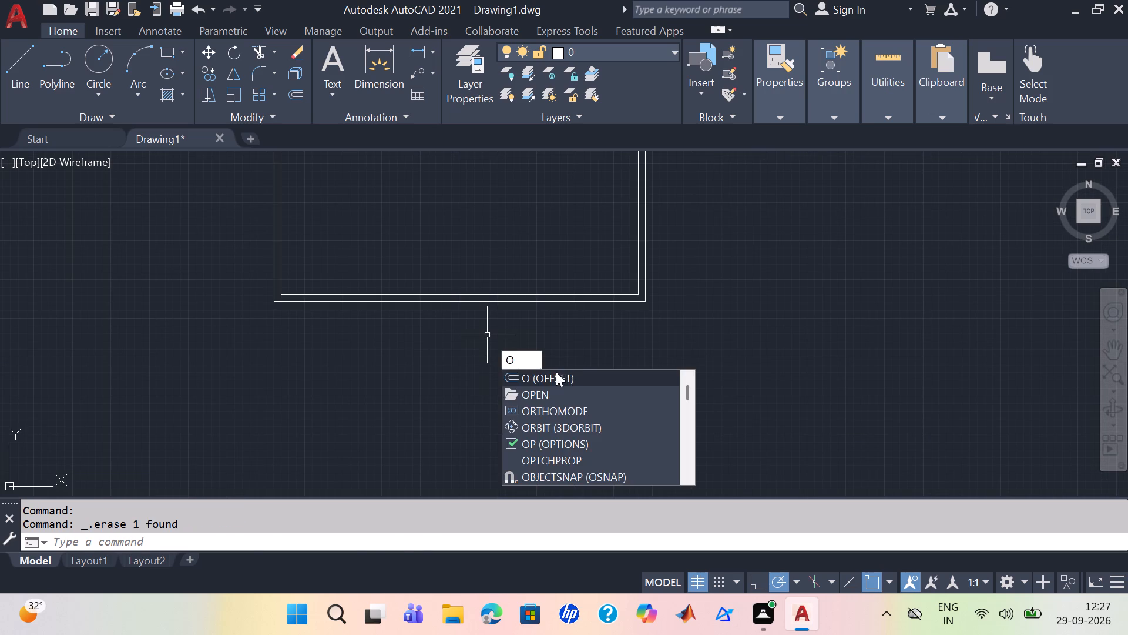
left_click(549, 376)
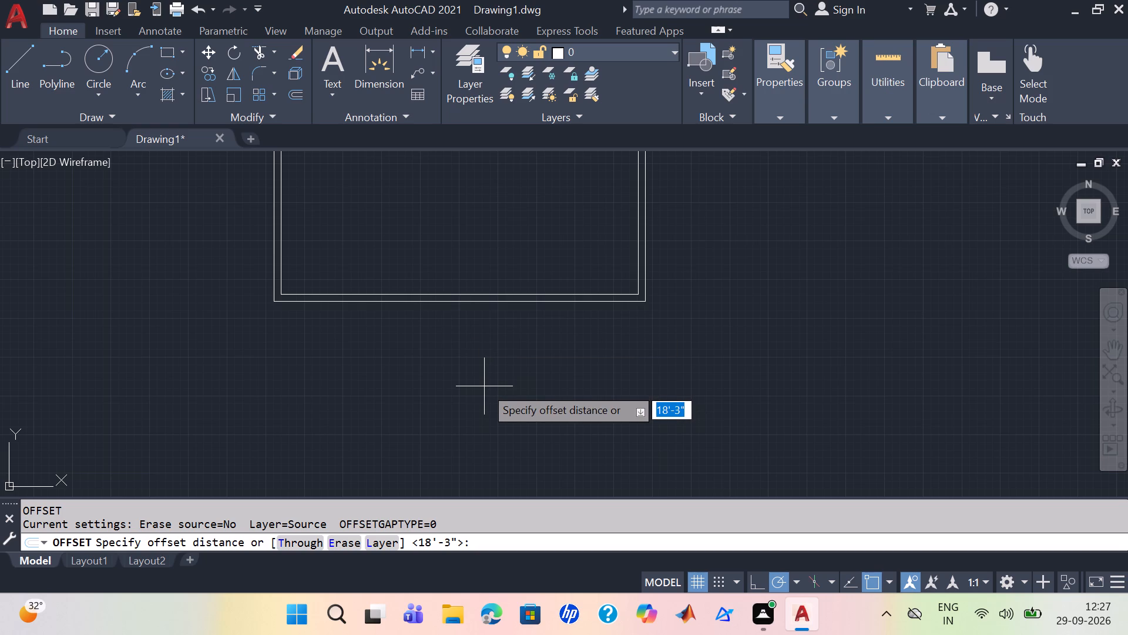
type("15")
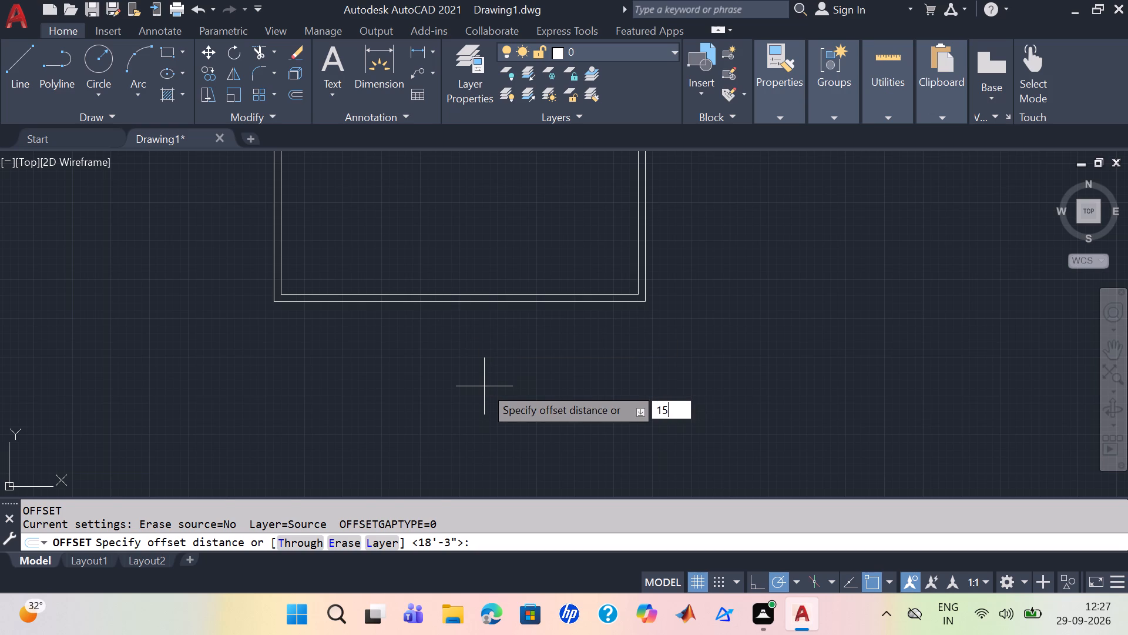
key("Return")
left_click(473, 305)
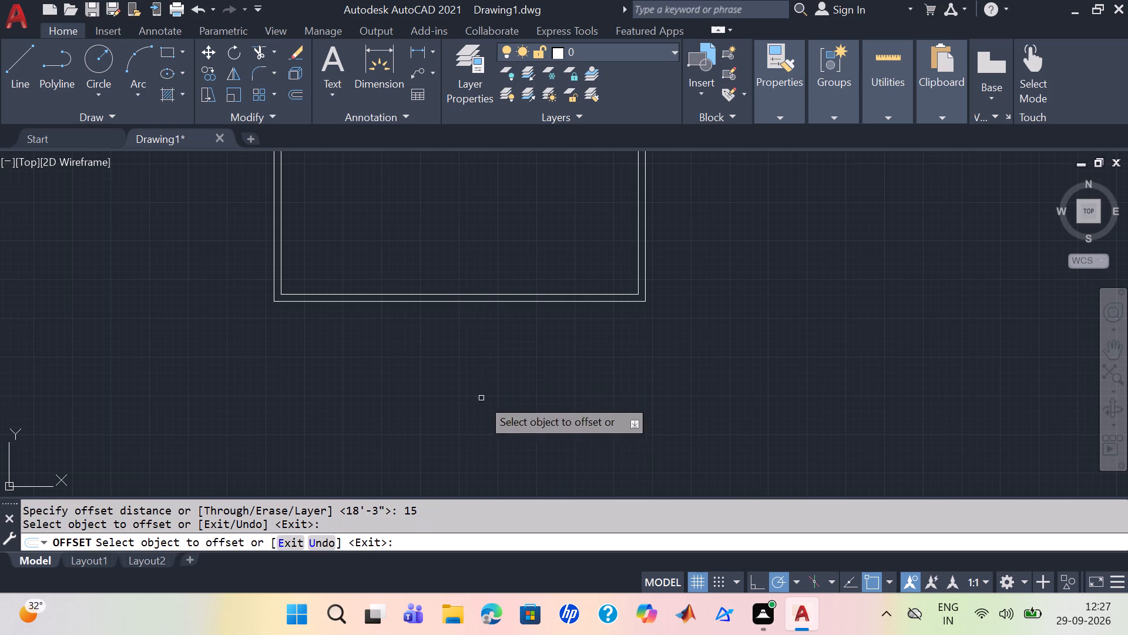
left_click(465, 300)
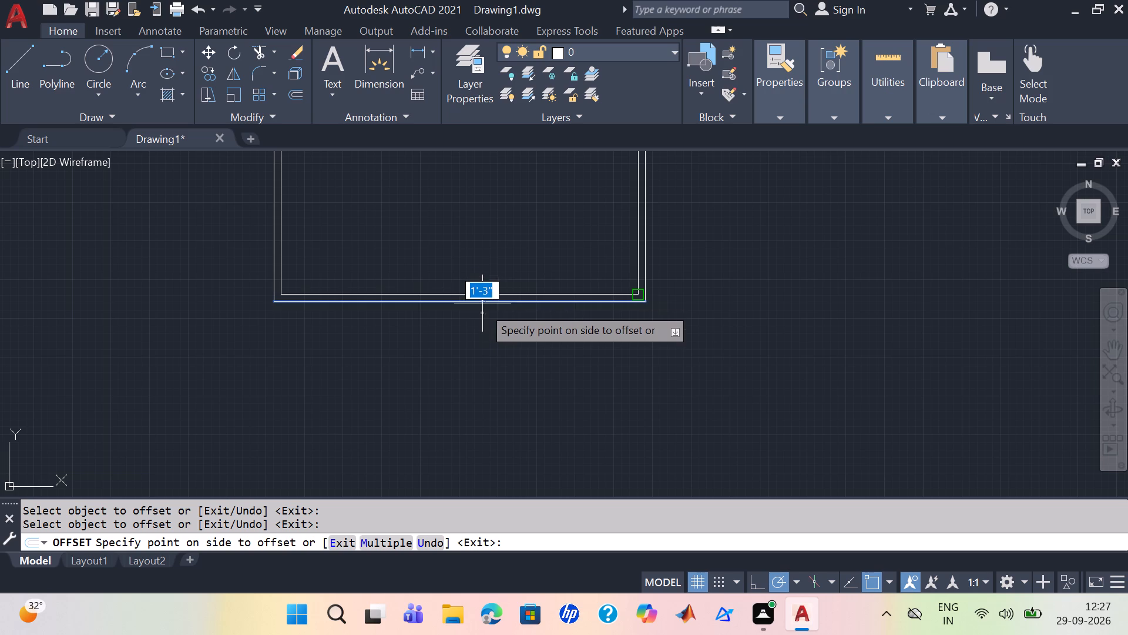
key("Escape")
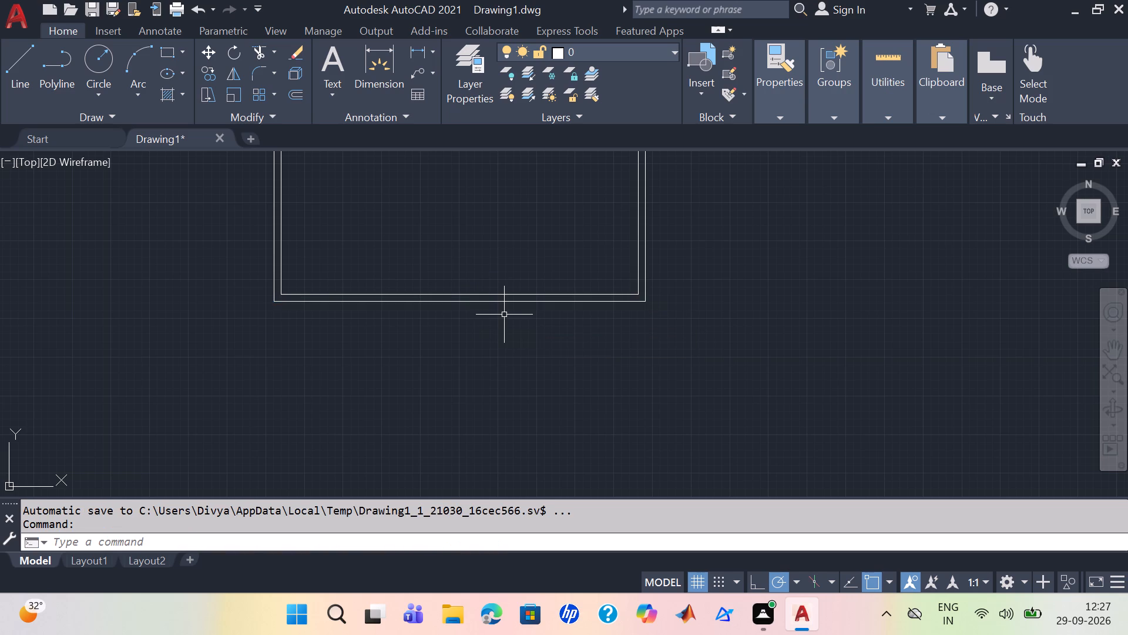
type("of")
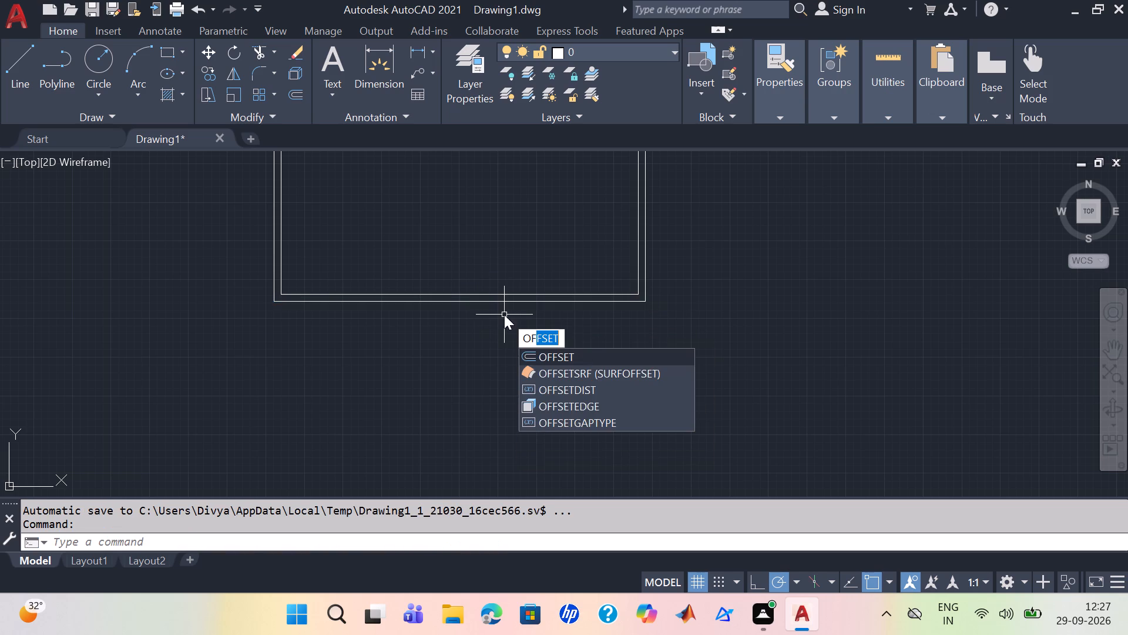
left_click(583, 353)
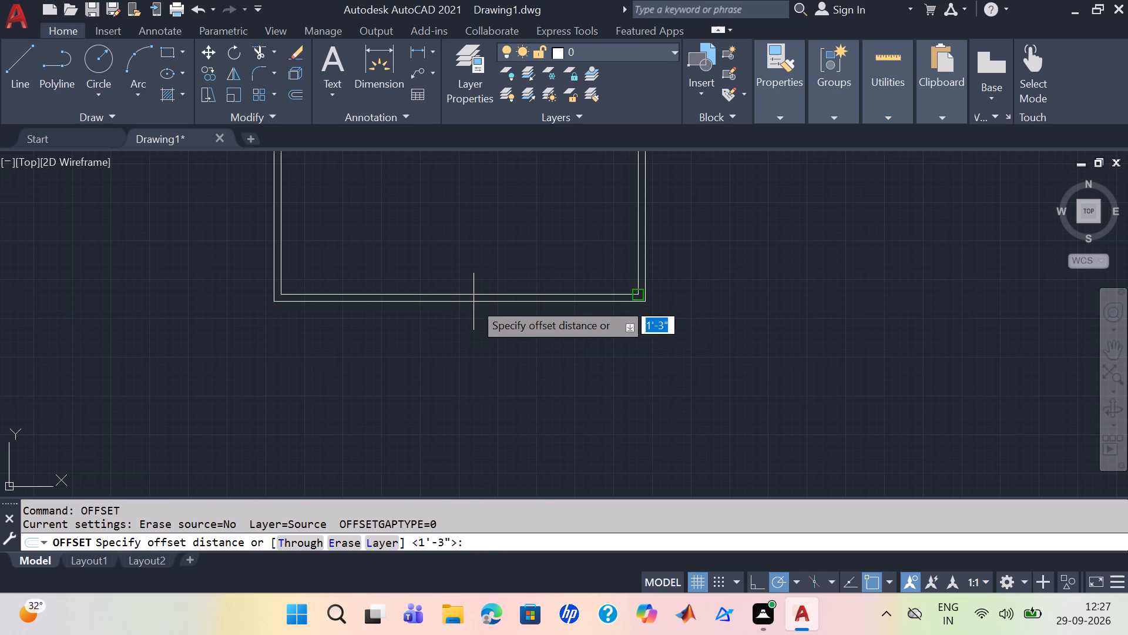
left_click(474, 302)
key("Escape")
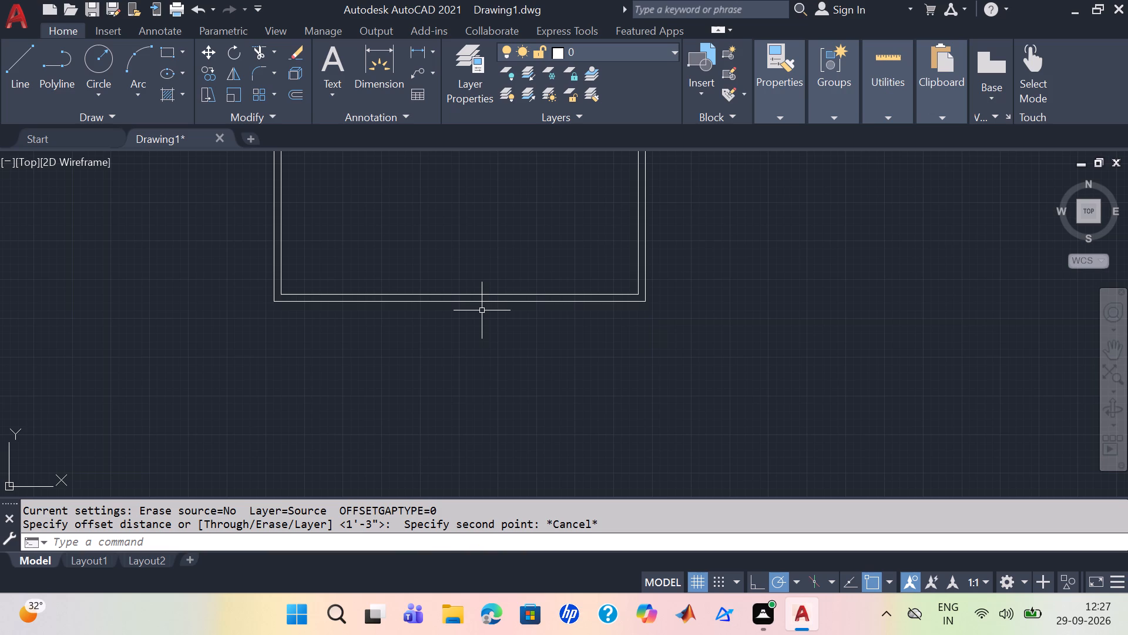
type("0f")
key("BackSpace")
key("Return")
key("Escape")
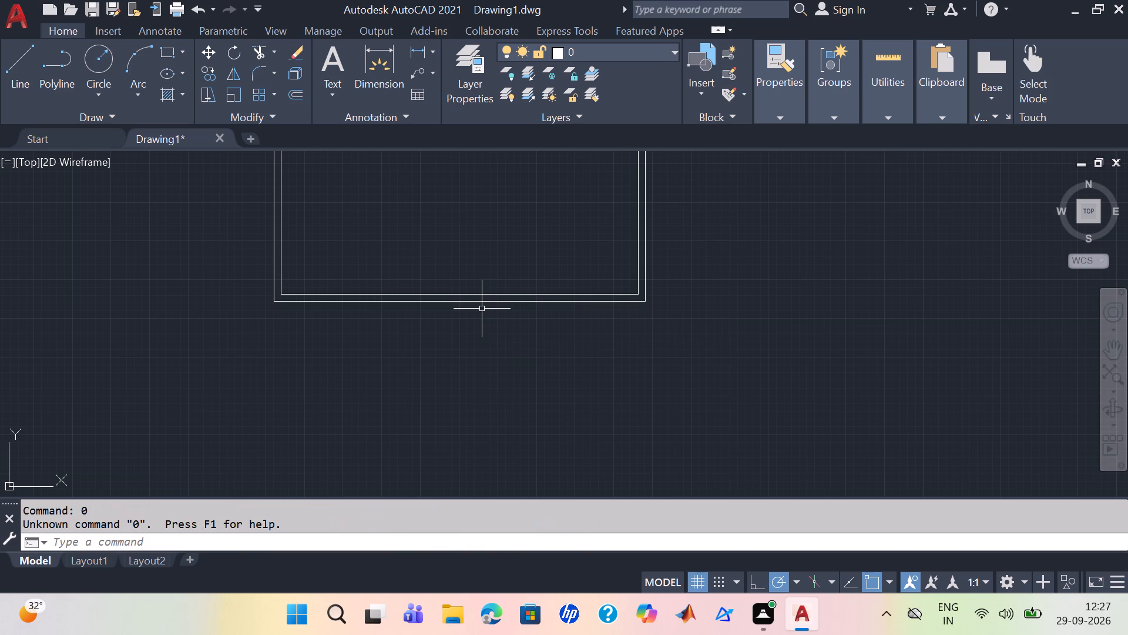
Offset the outer outline's bottom line downward by 15'.
key("o")
key("Return")
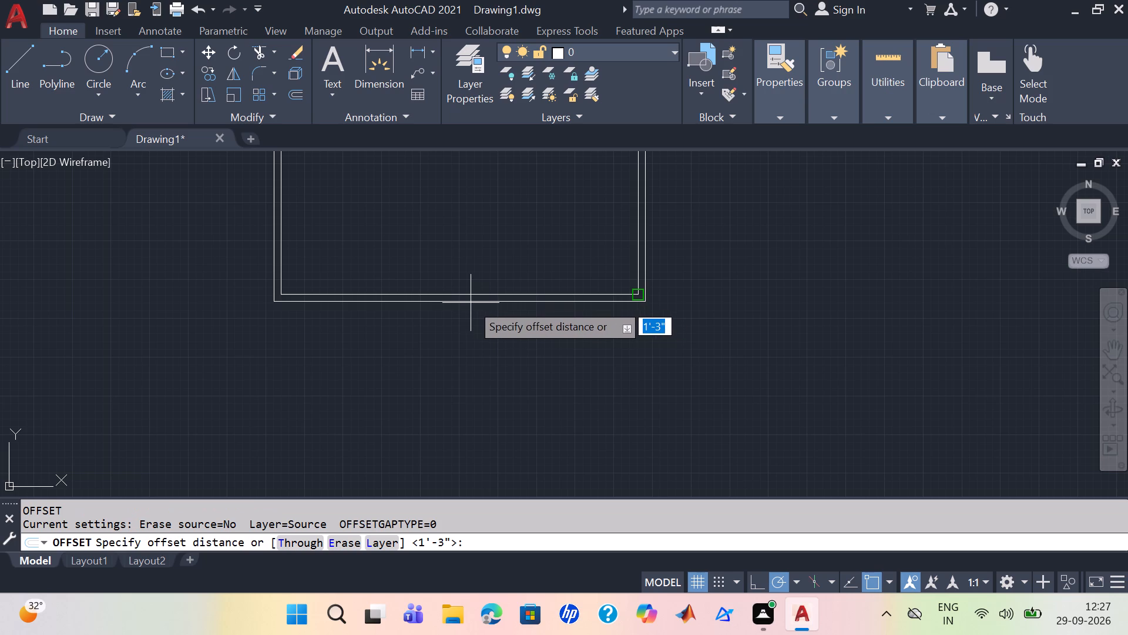
type("15")
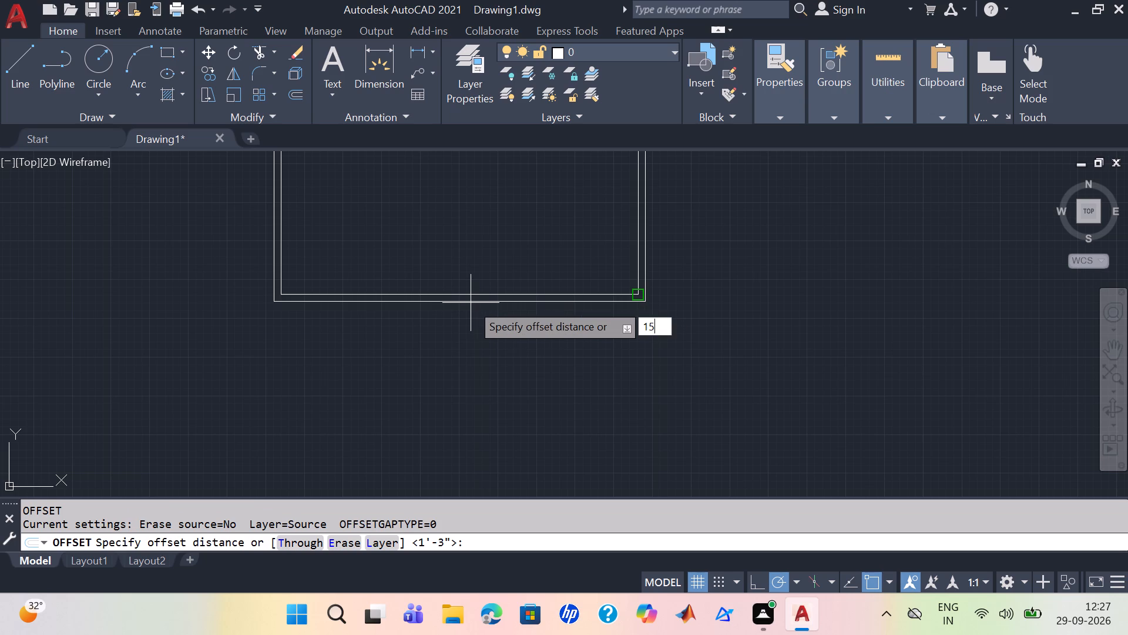
key("apostrophe")
key("Return")
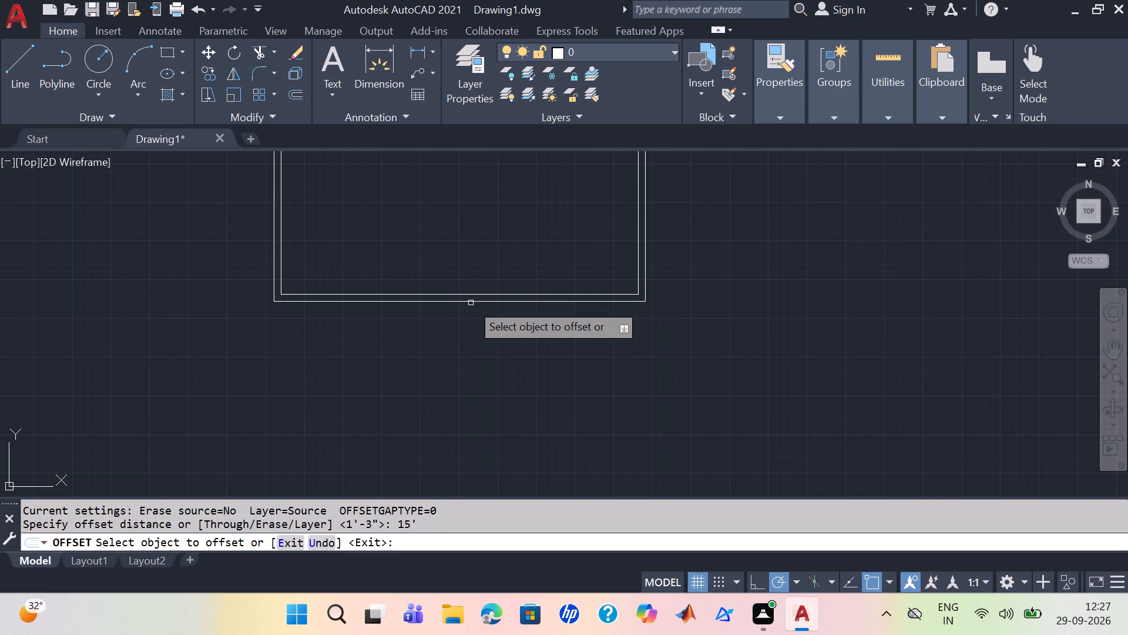
left_click(471, 303)
left_click(453, 402)
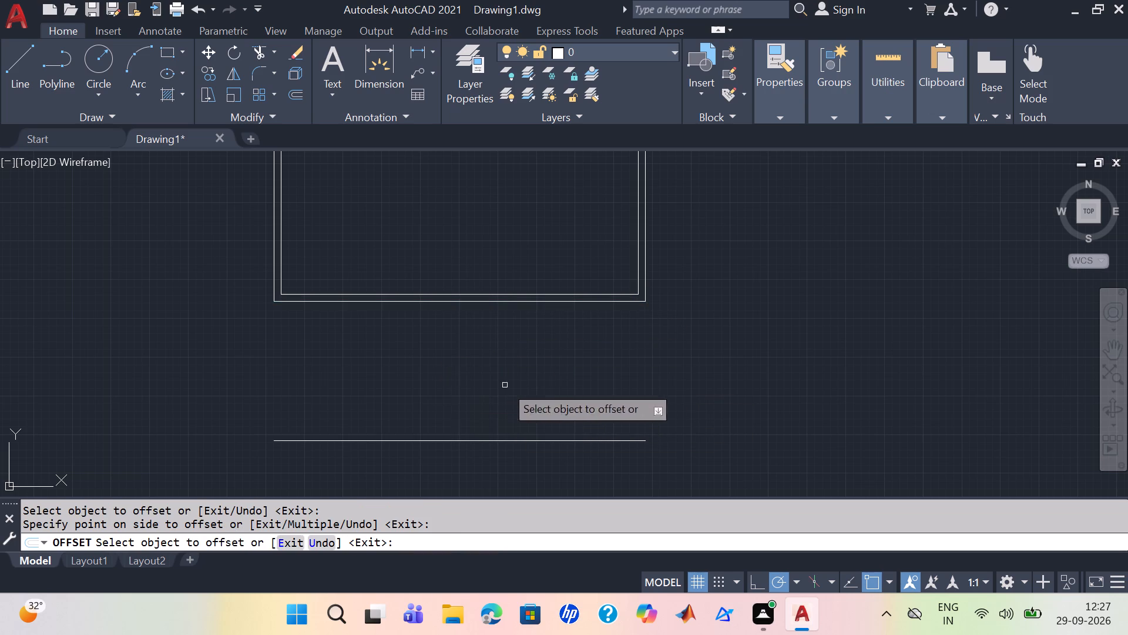
Offset the outer outline's left line outward to the left by the same 15' distance.
scroll(402, 305, "down", 2)
middle_click_drag(391, 253, 575, 355)
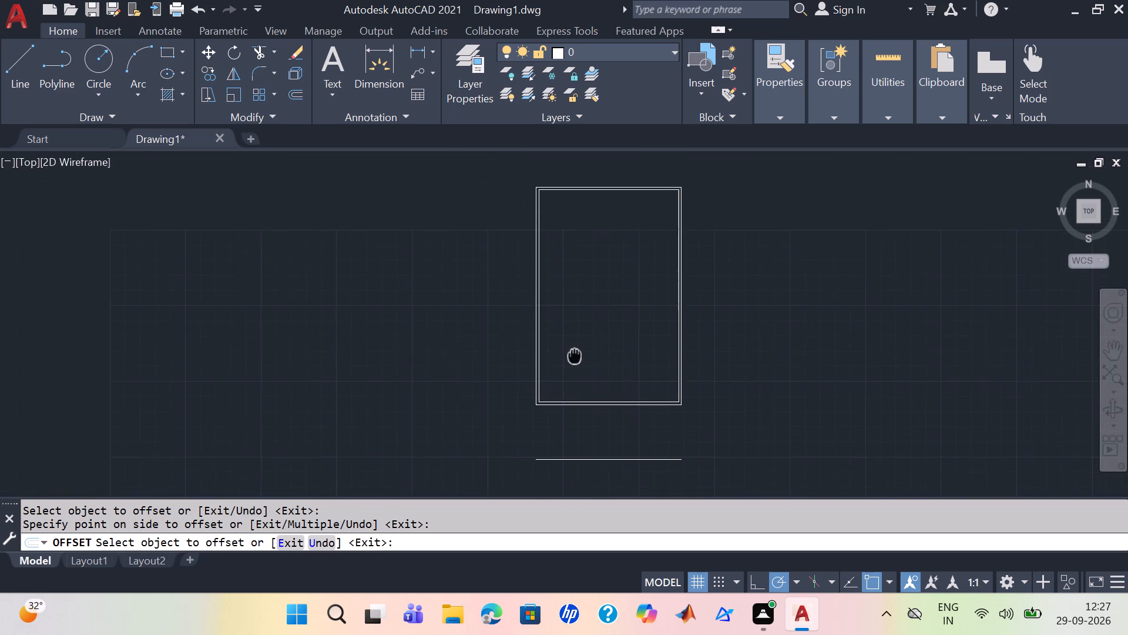
middle_click_drag(575, 355, 577, 352)
scroll(547, 311, "up", 1)
left_click(534, 310)
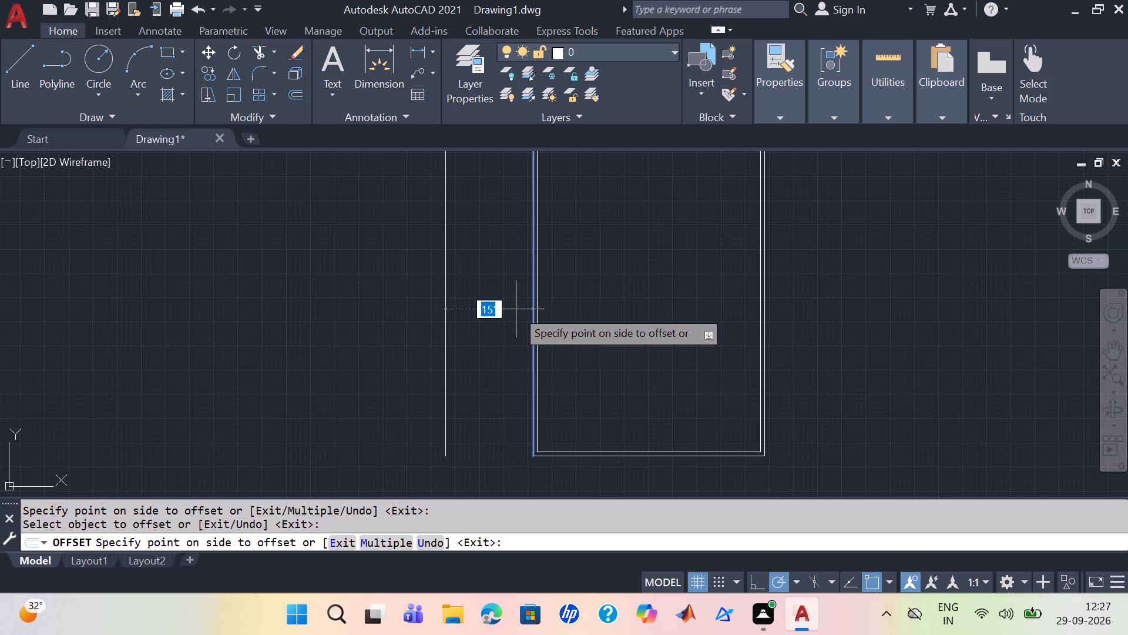
left_click(516, 309)
scroll(636, 302, "down", 3)
scroll(637, 320, "up", 2)
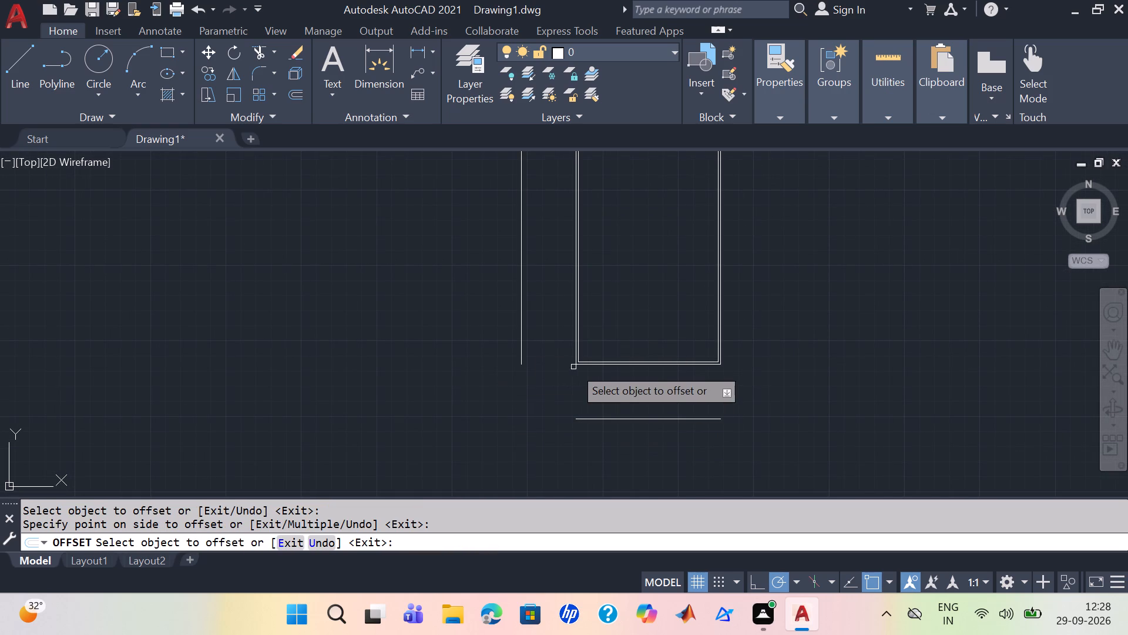
type("ex")
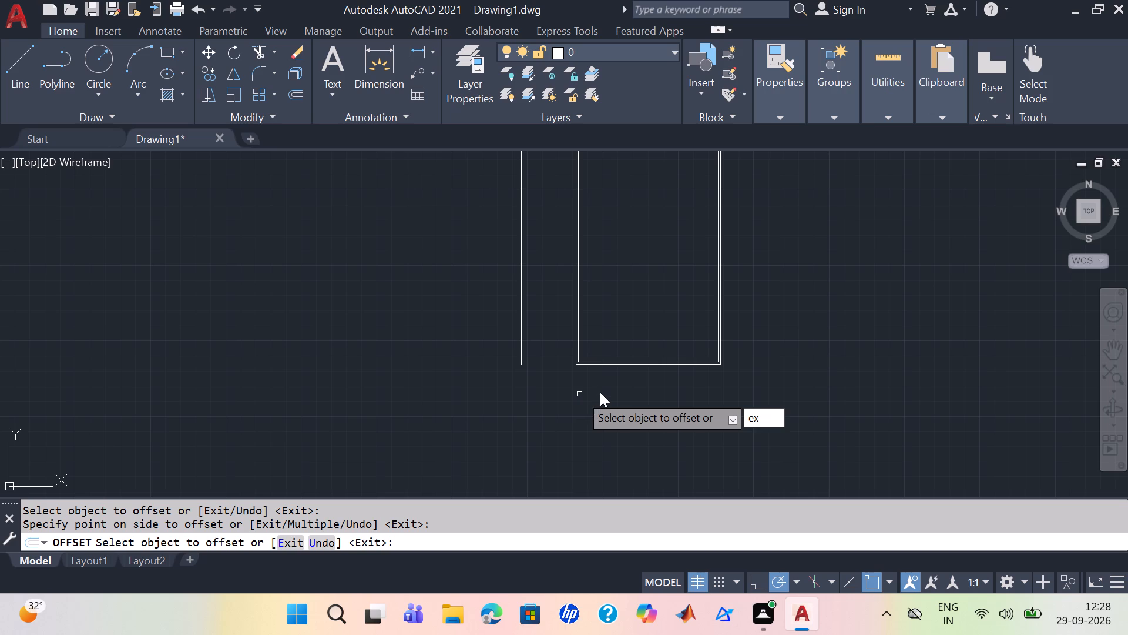
key("BackSpace")
key("BackSpace")
key("BackSpace")
key("Escape")
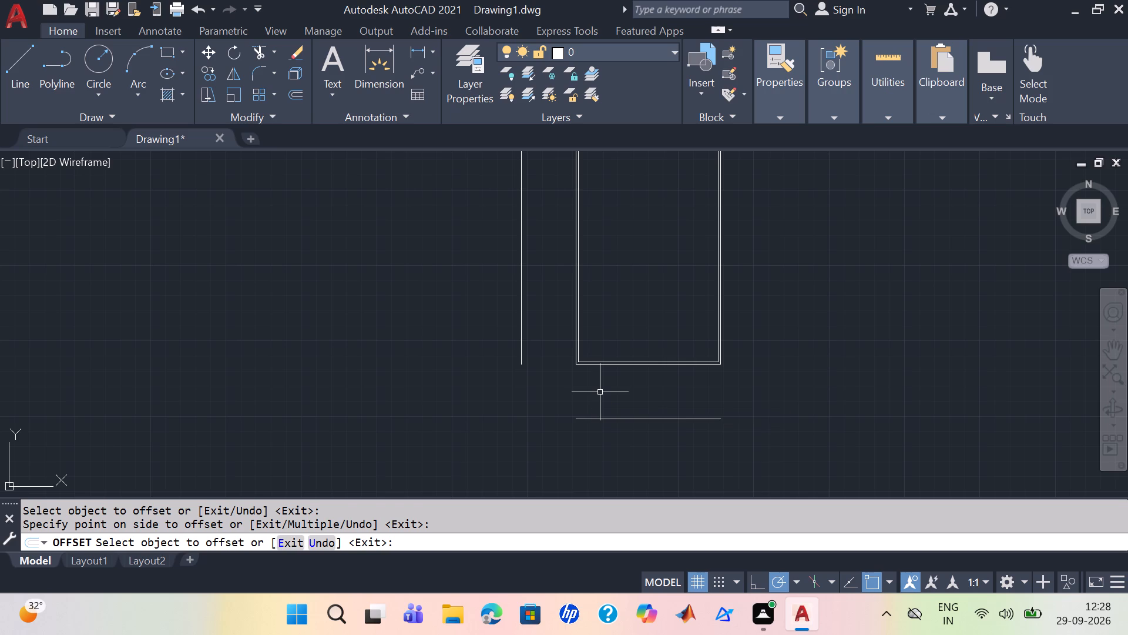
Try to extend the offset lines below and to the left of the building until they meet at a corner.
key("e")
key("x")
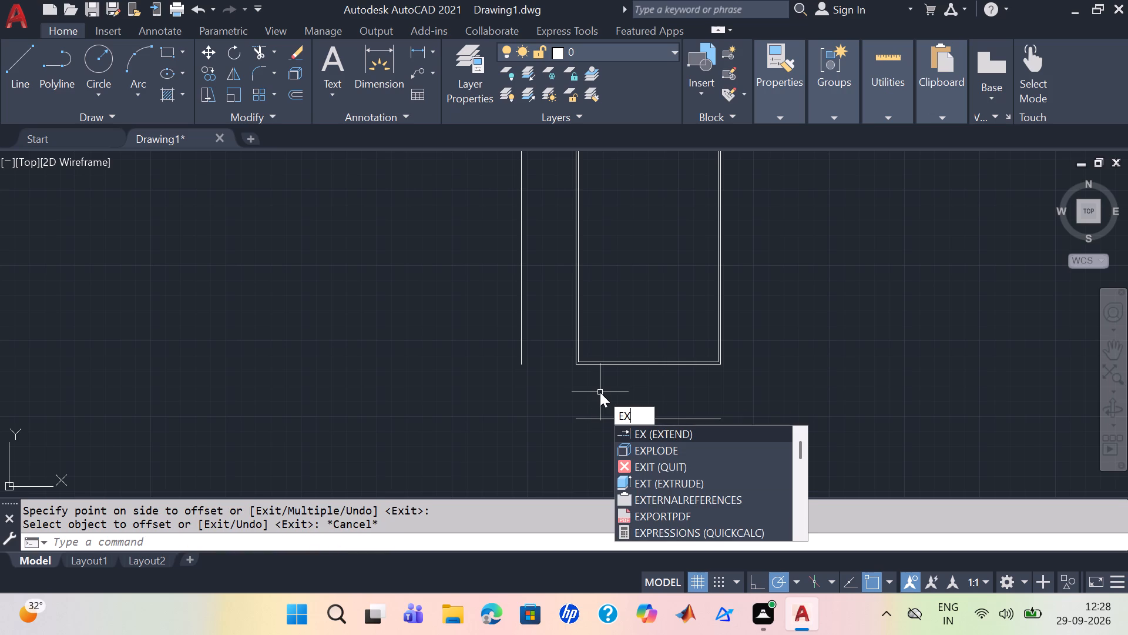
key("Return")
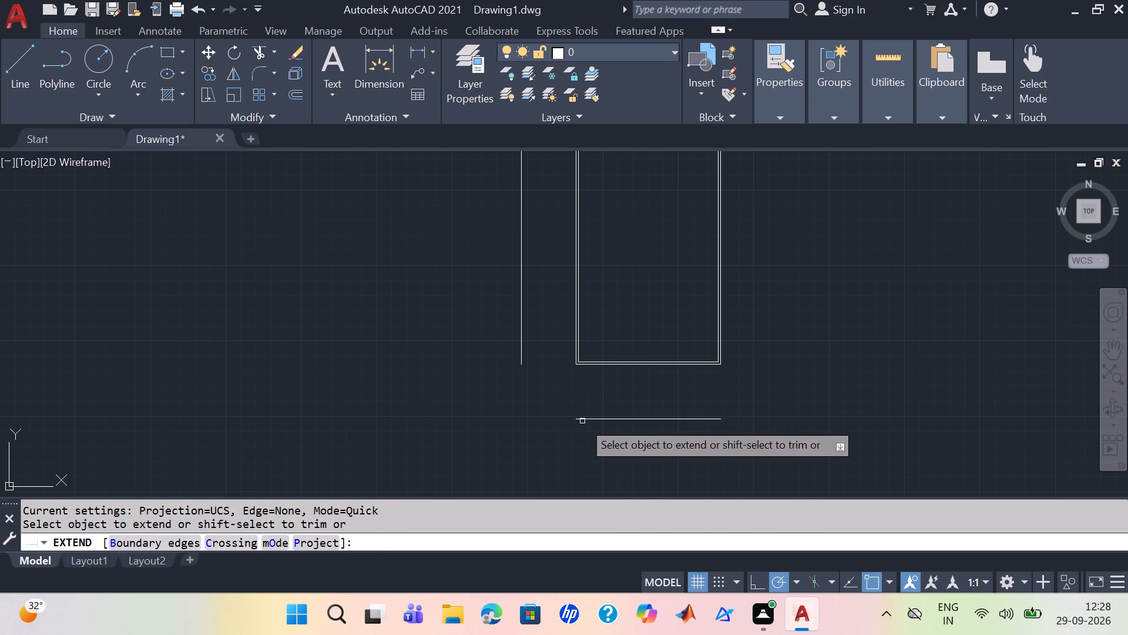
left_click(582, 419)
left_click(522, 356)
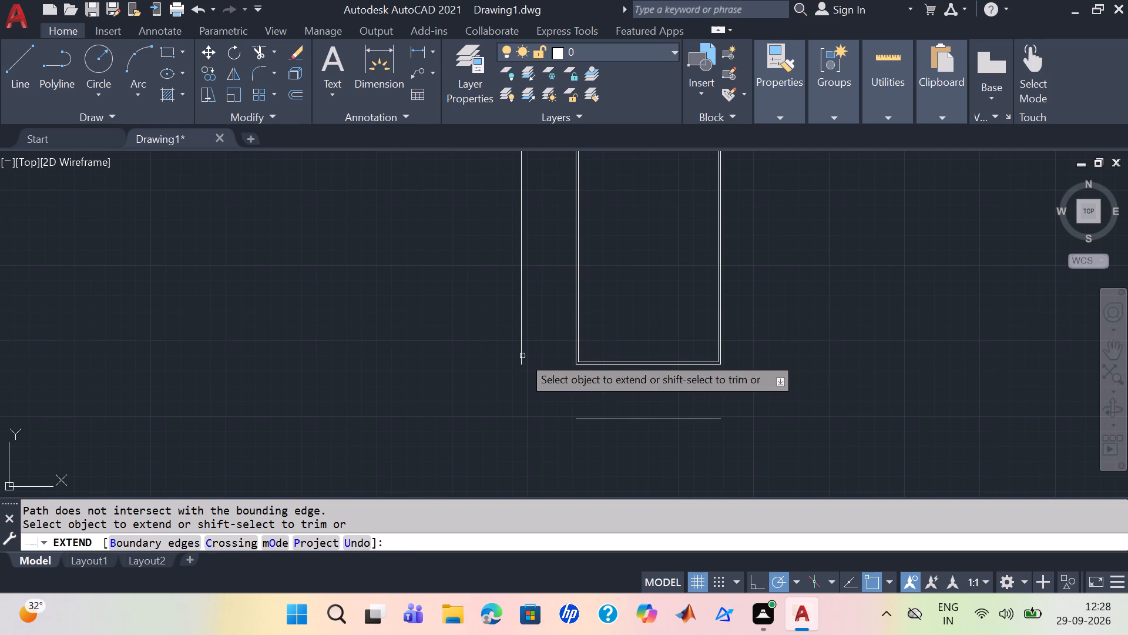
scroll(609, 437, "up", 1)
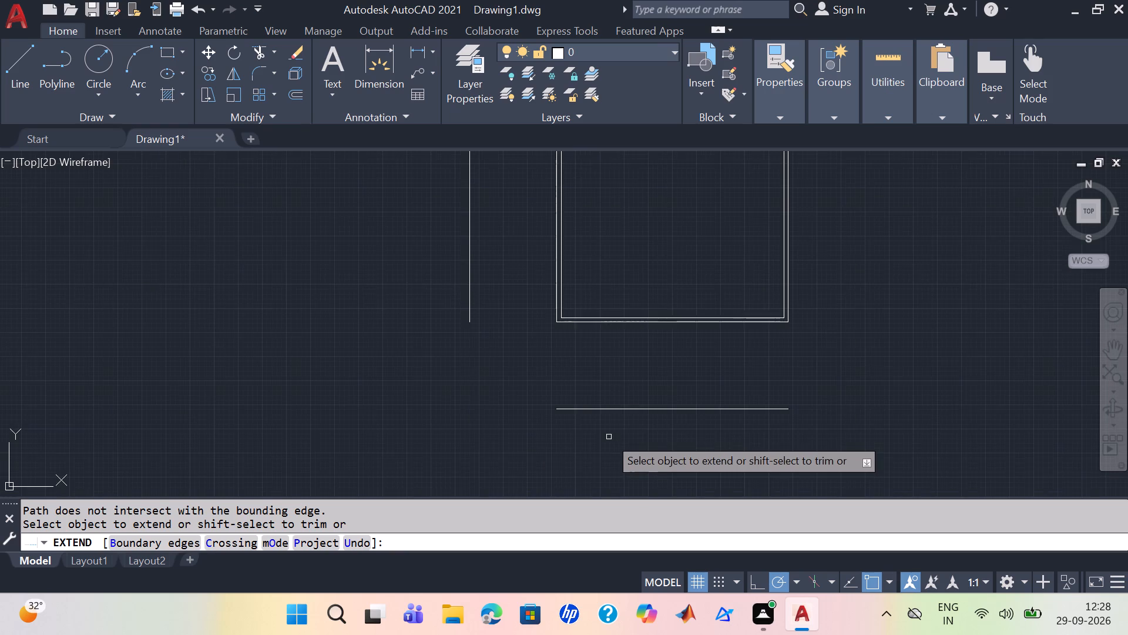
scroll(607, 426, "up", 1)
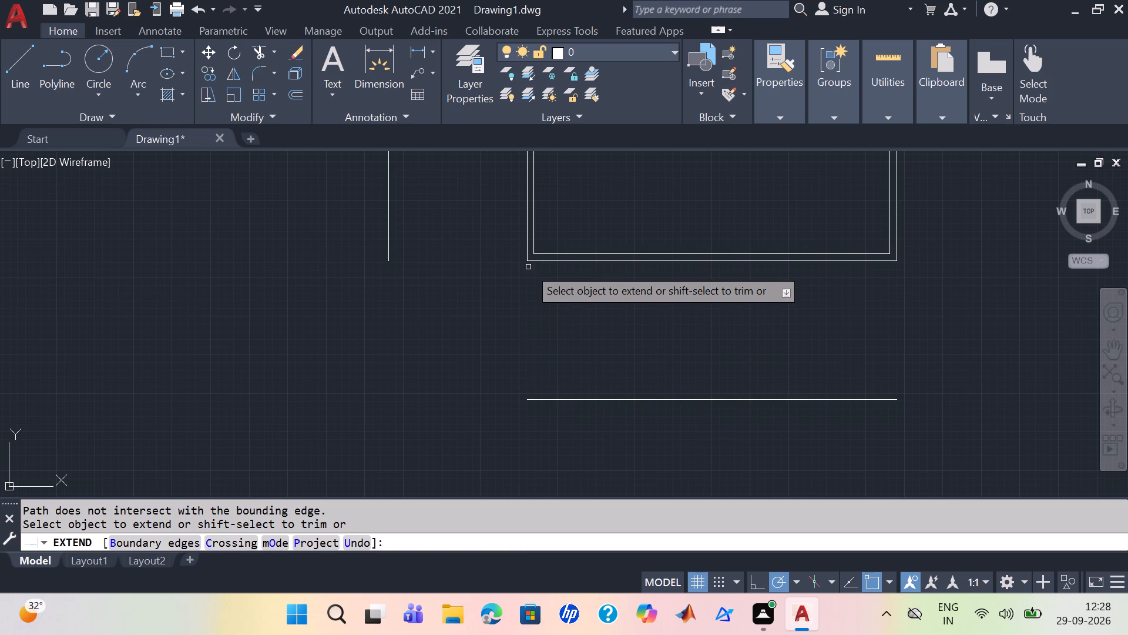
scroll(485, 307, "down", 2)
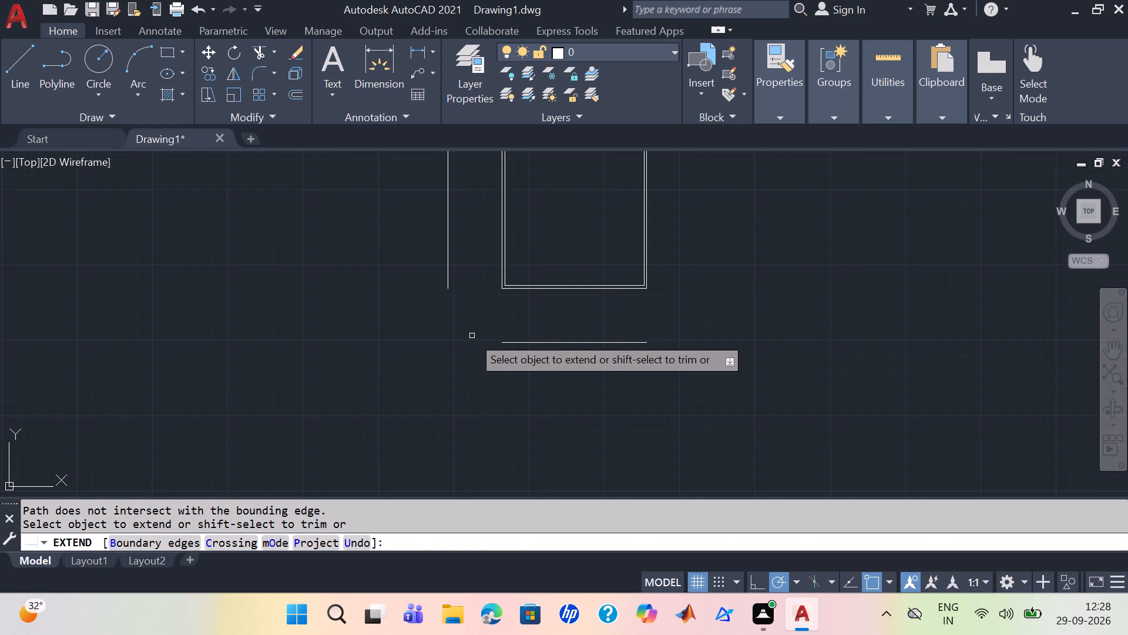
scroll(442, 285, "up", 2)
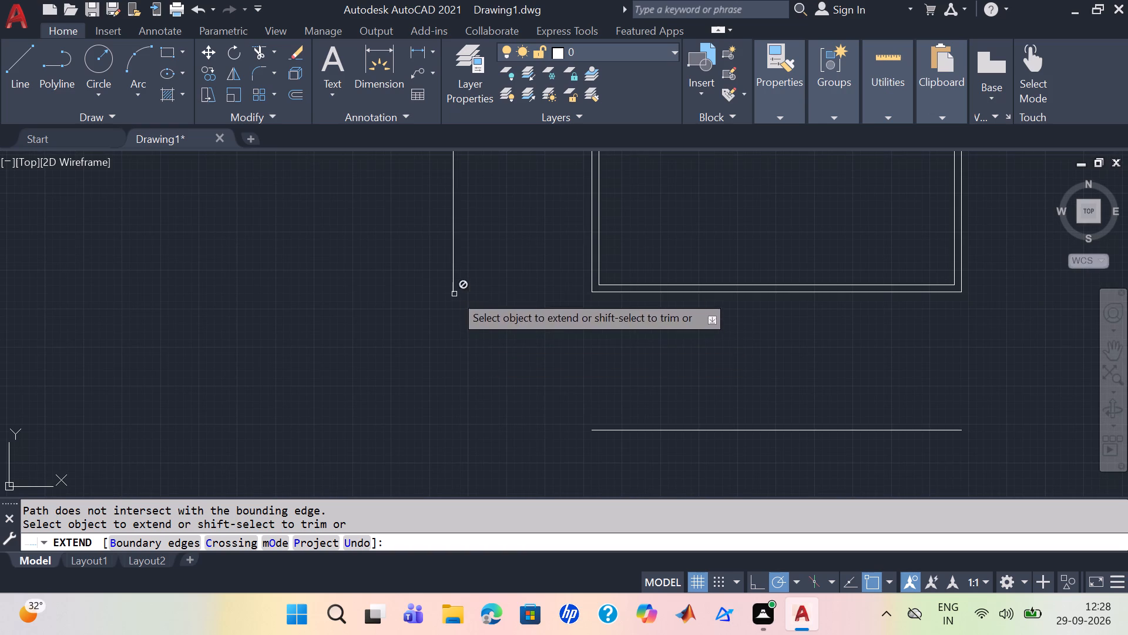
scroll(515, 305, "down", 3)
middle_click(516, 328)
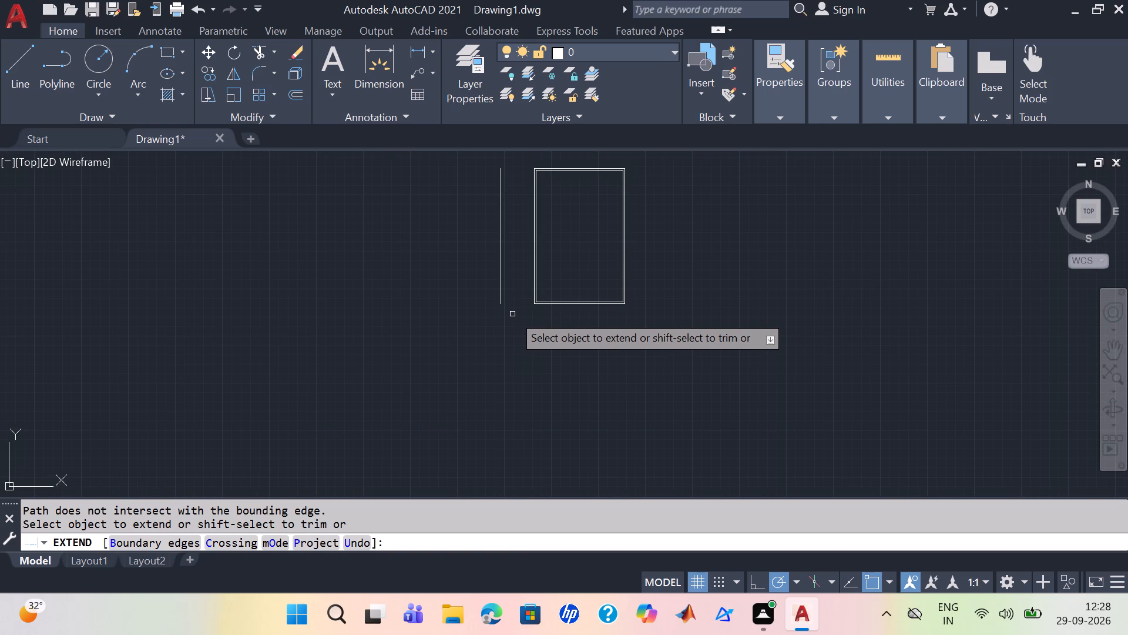
Join the left and bottom offset lines into a square corner with a zero-radius Fillet.
left_click(254, 78)
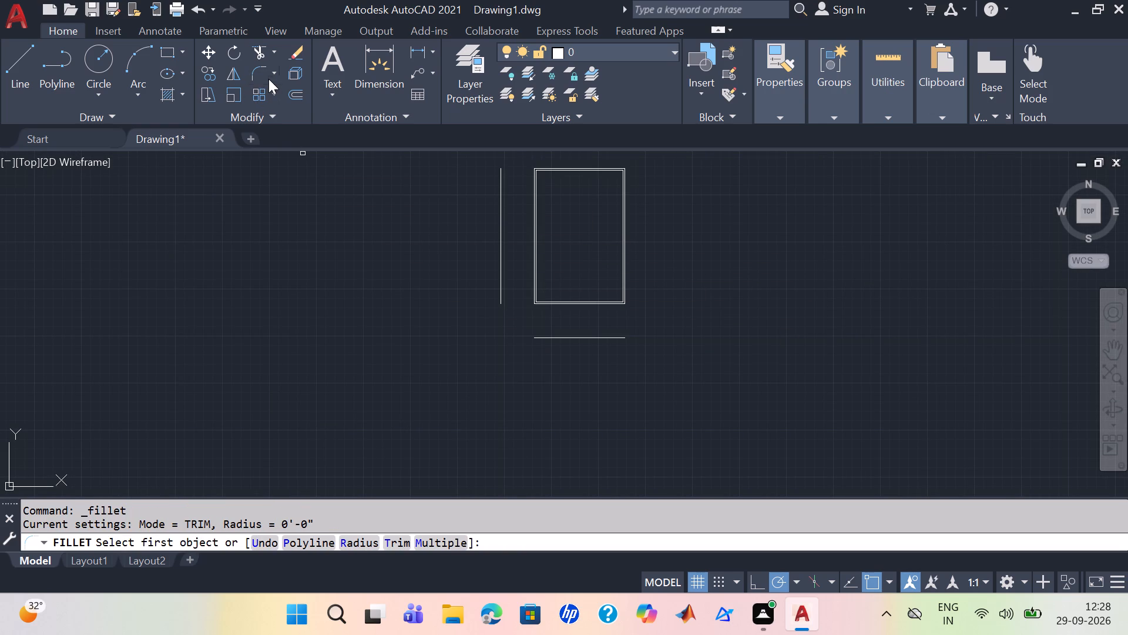
left_click(268, 79)
left_click(274, 75)
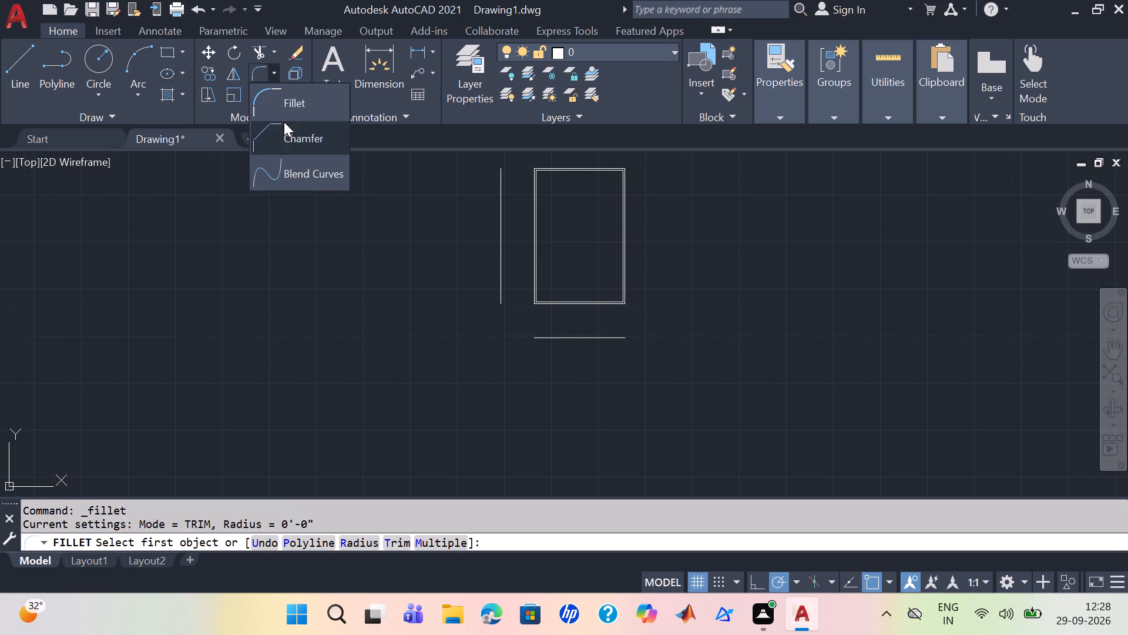
left_click(280, 97)
scroll(456, 319, "up", 2)
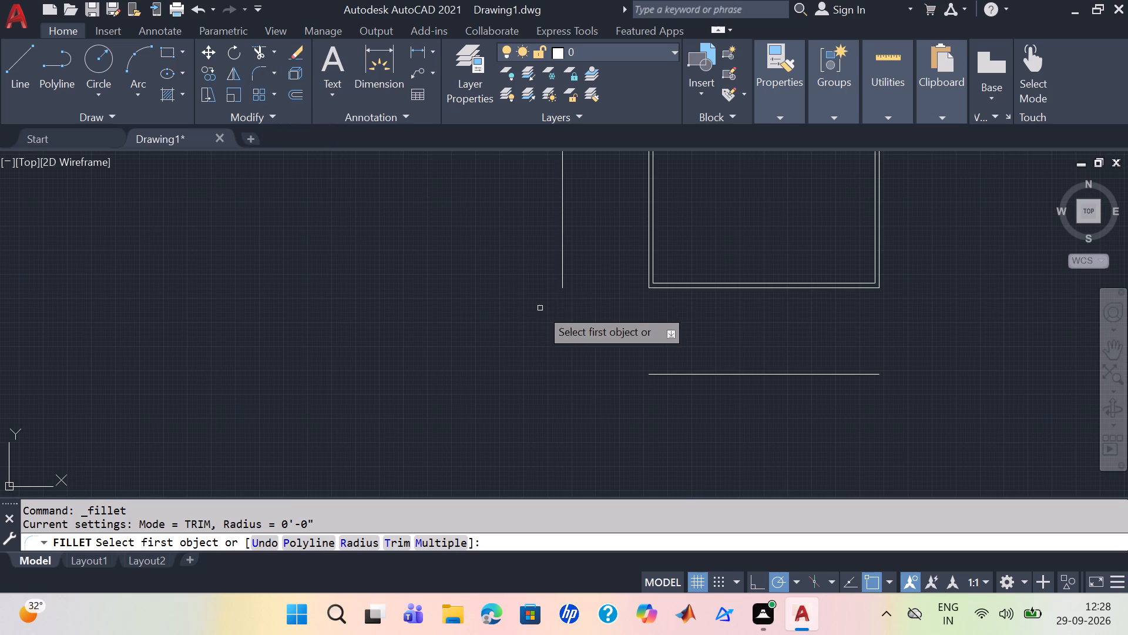
left_click(562, 287)
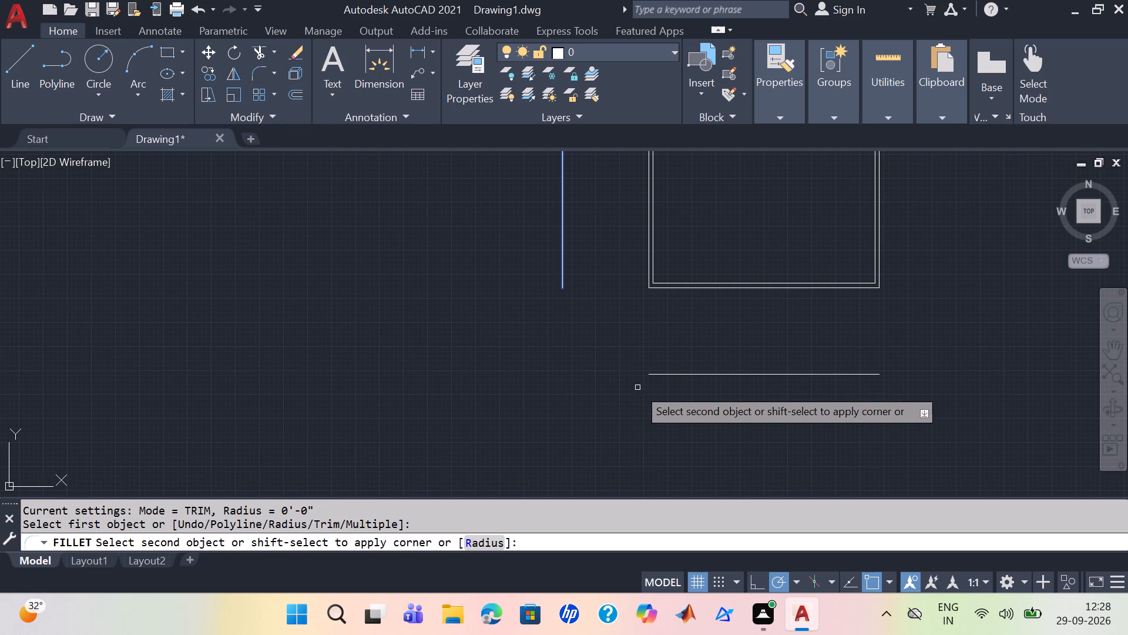
left_click(663, 376)
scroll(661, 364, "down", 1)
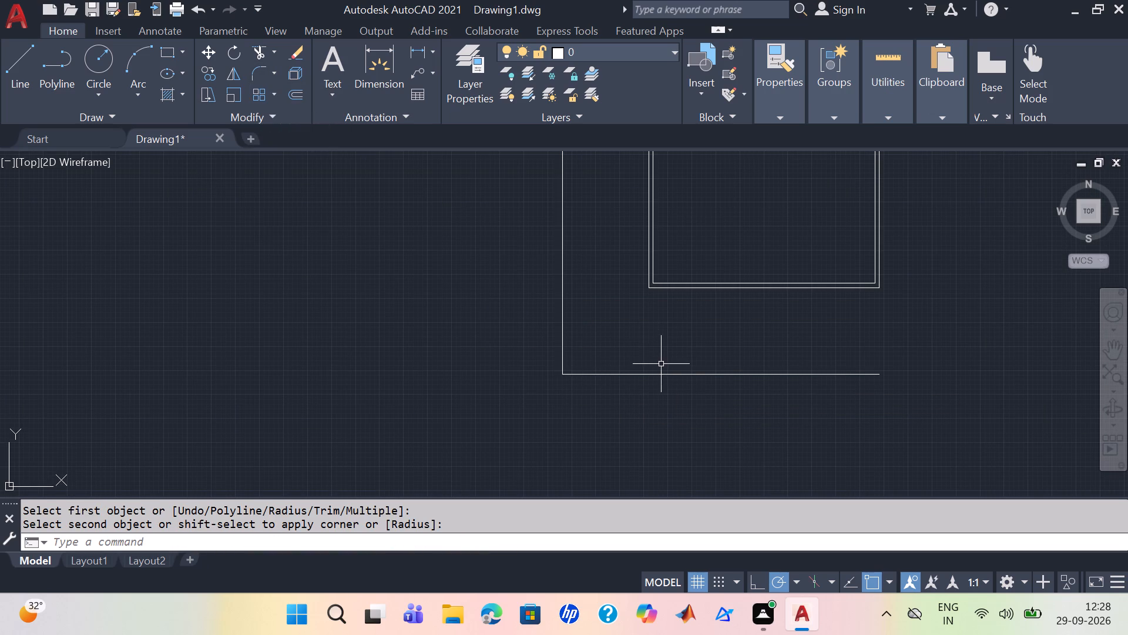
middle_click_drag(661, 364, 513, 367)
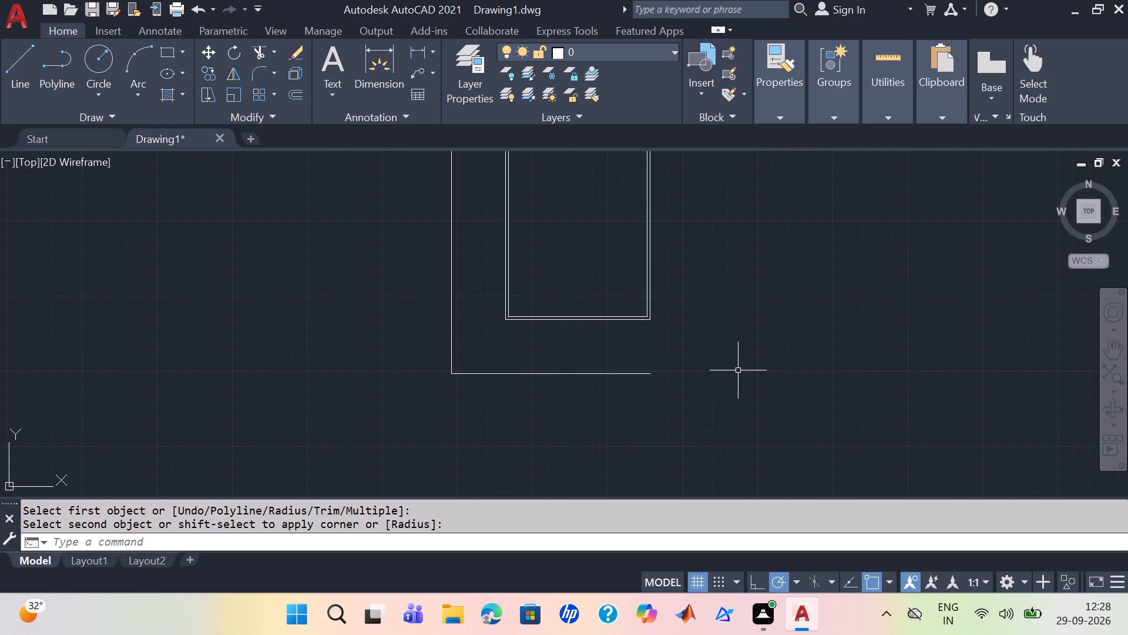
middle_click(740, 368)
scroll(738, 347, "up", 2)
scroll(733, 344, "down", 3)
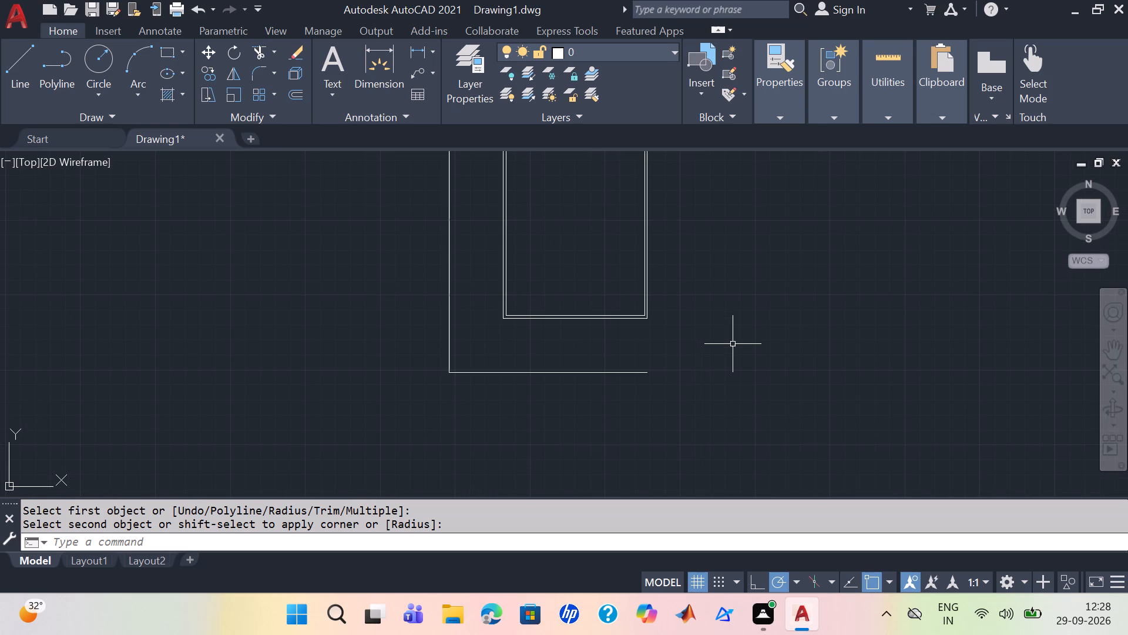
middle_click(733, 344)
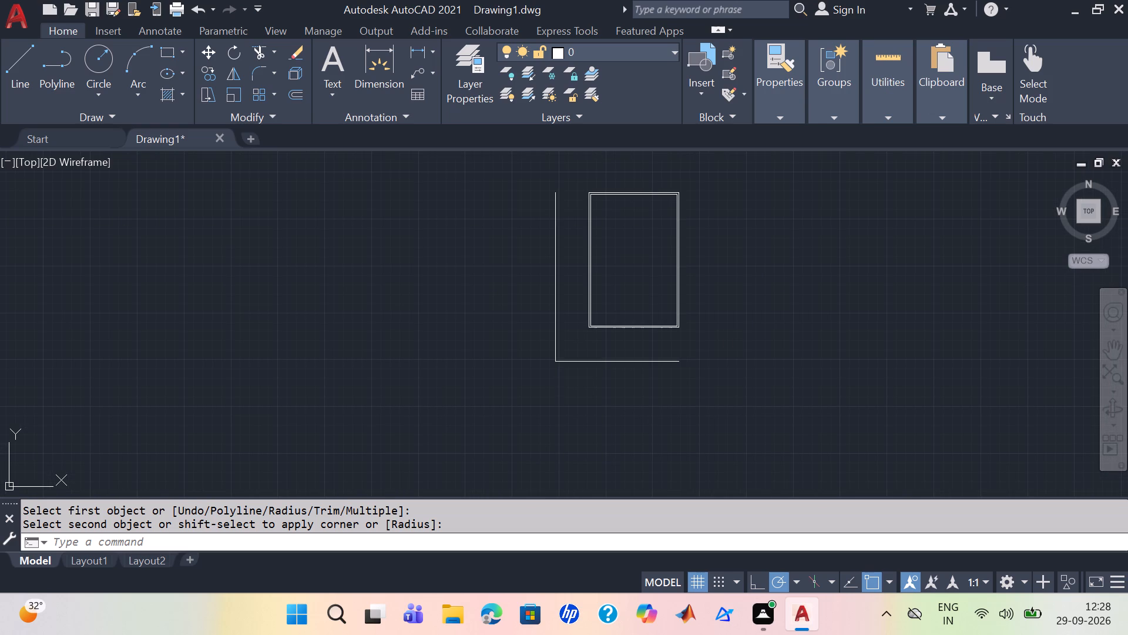
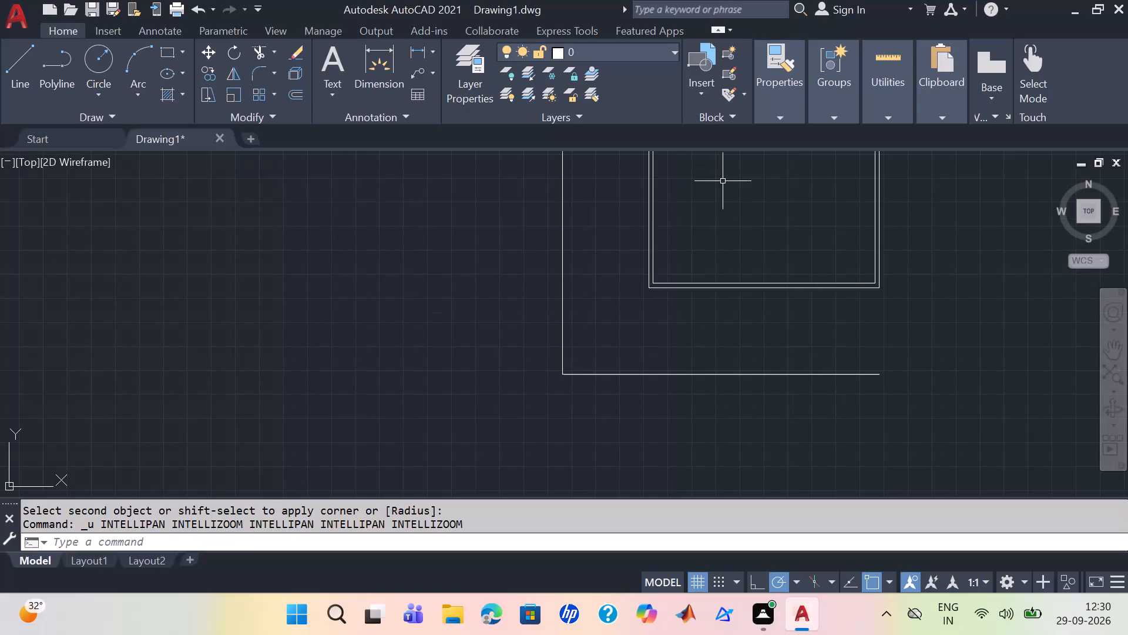
Undo the last corner join and rejoin the left and bottom offset lines into a square corner with a zero-radius Fillet.
key("ctrl+z")
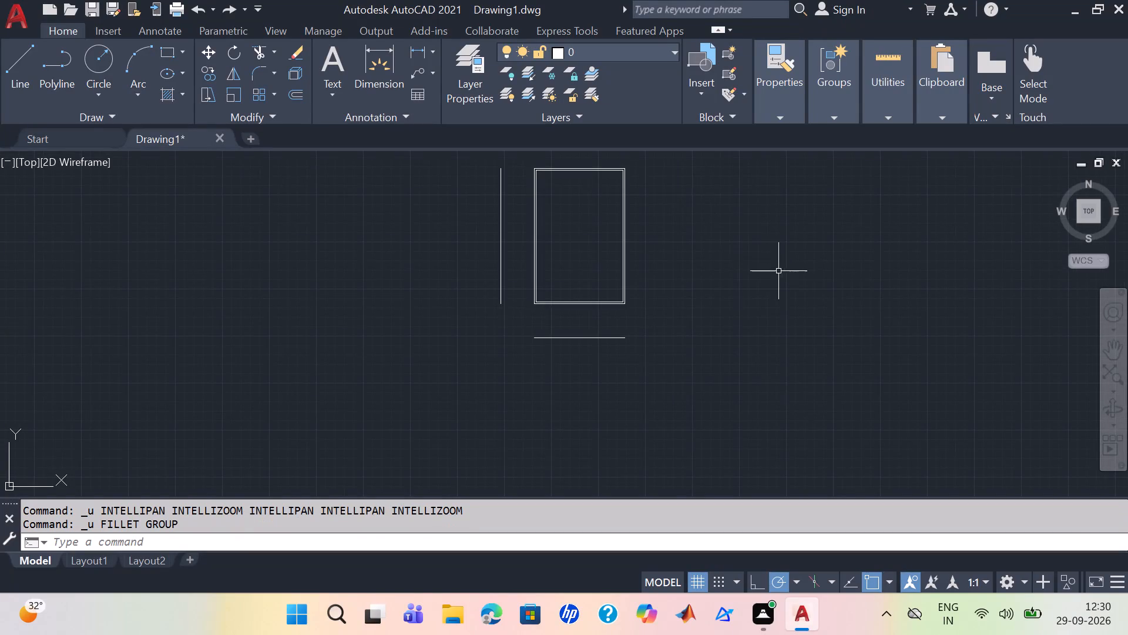
left_click(272, 77)
left_click(284, 101)
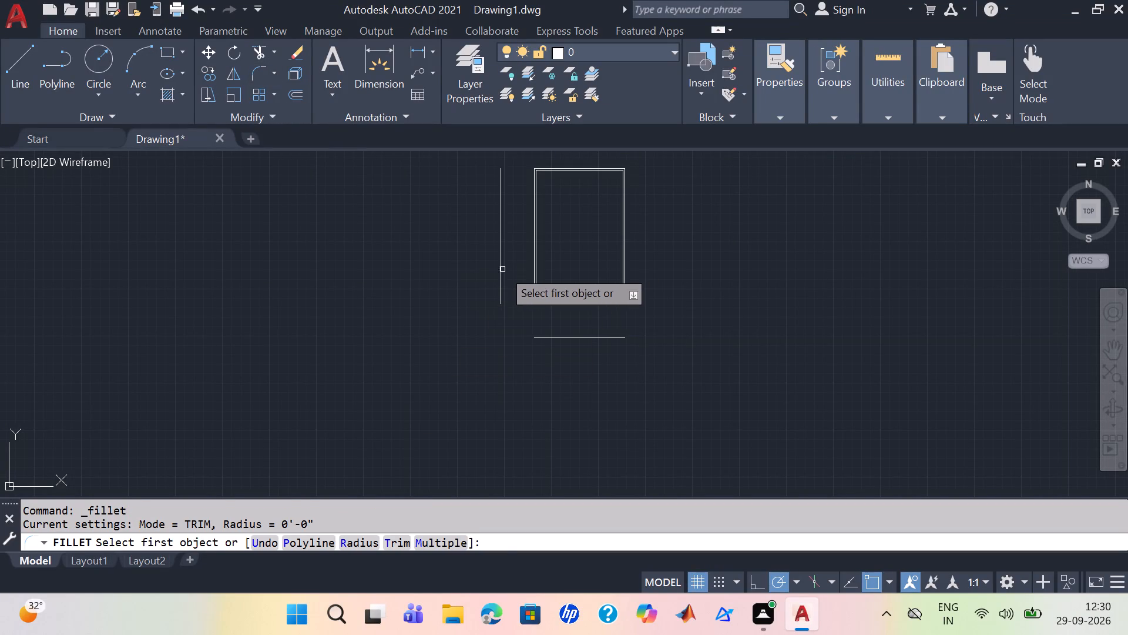
left_click(502, 269)
left_click(563, 341)
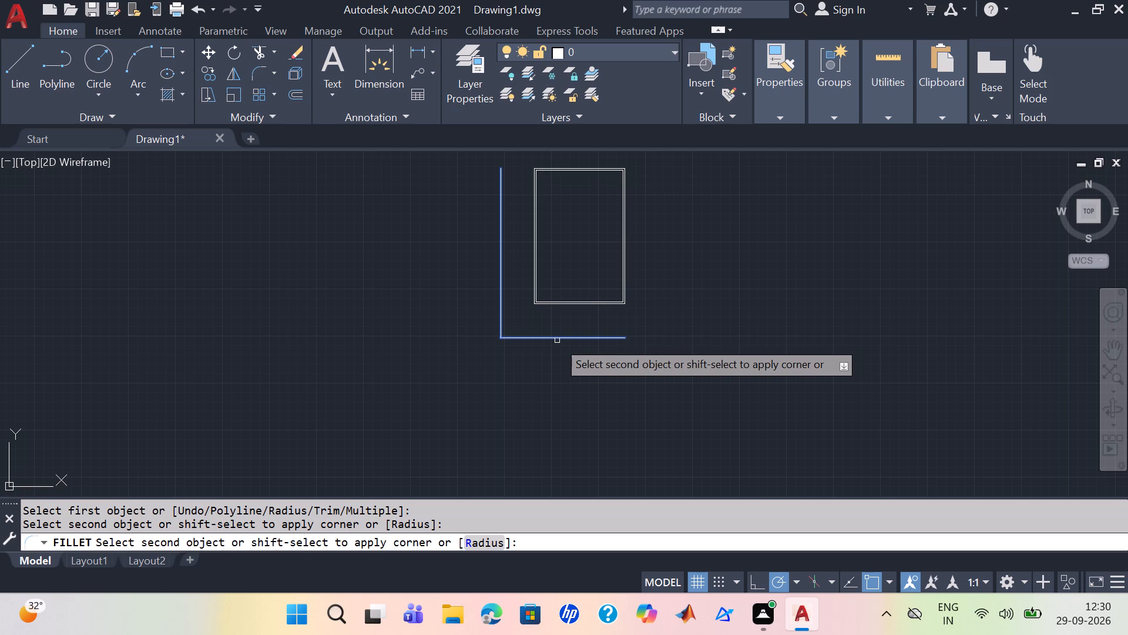
left_click(557, 340)
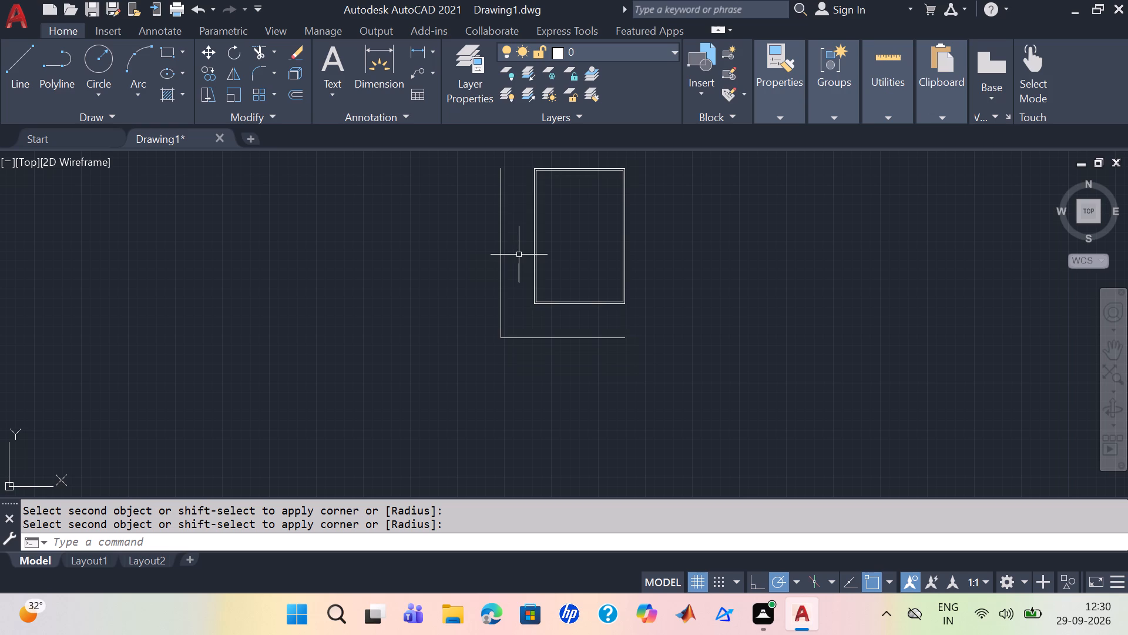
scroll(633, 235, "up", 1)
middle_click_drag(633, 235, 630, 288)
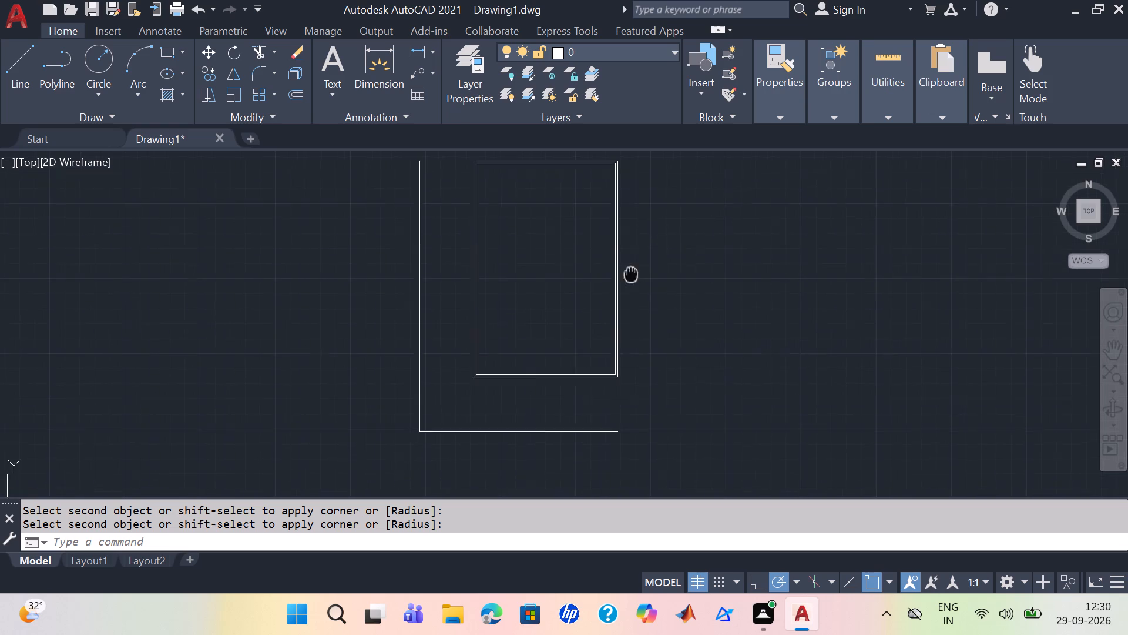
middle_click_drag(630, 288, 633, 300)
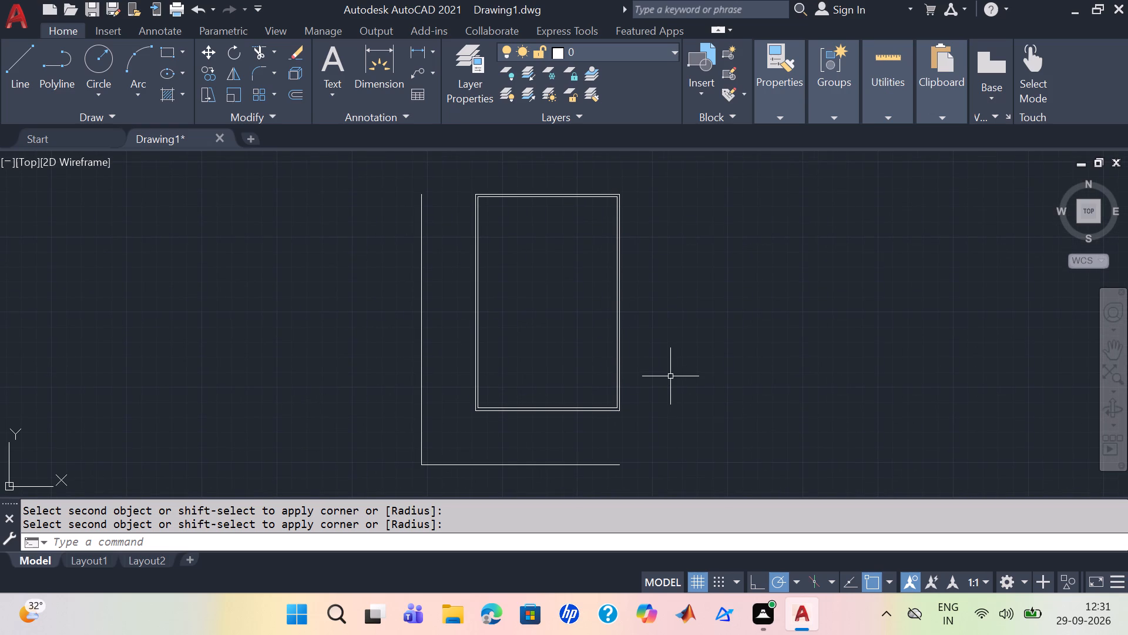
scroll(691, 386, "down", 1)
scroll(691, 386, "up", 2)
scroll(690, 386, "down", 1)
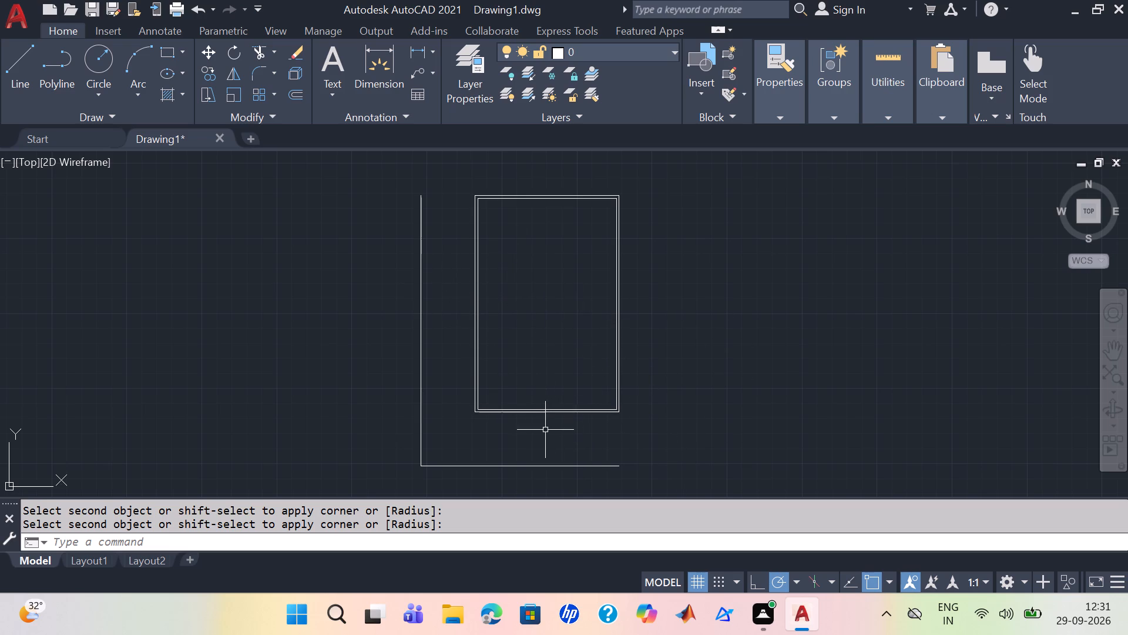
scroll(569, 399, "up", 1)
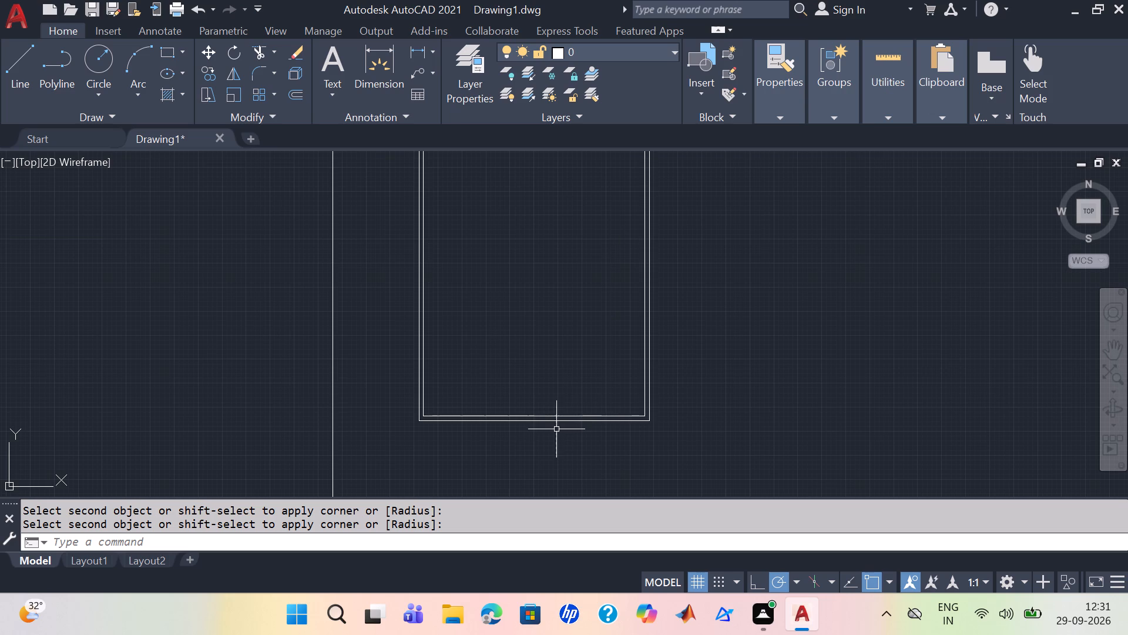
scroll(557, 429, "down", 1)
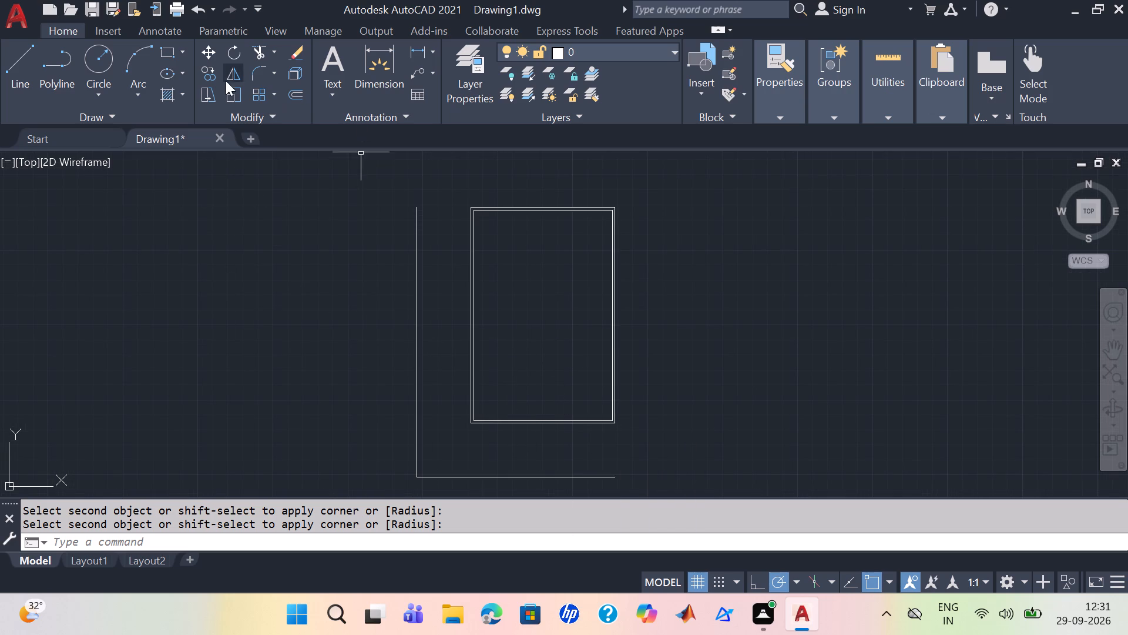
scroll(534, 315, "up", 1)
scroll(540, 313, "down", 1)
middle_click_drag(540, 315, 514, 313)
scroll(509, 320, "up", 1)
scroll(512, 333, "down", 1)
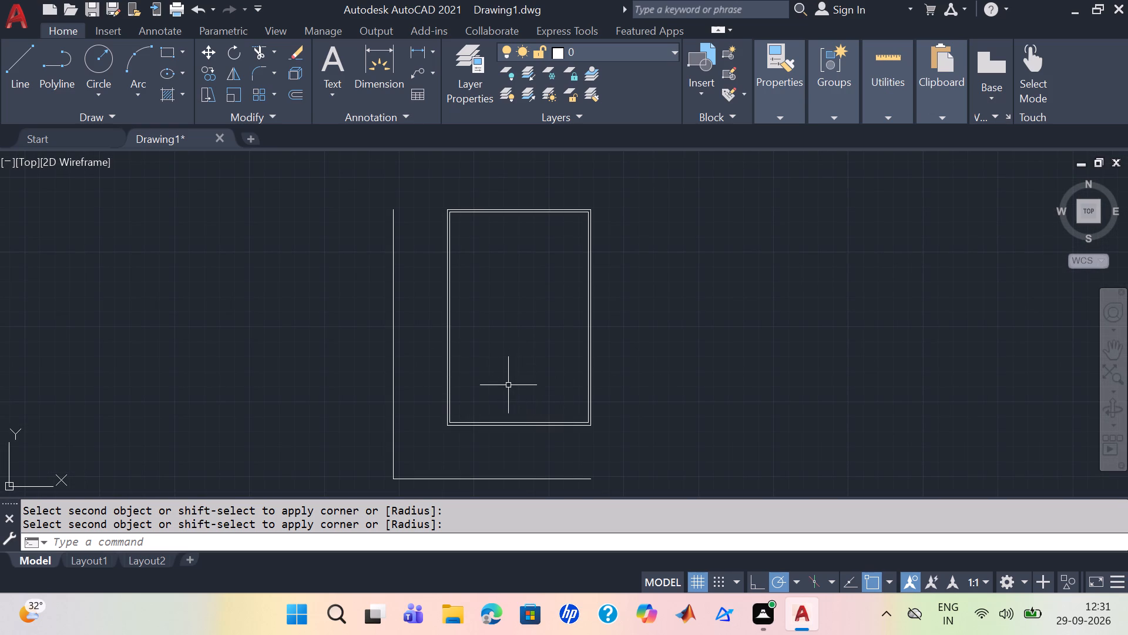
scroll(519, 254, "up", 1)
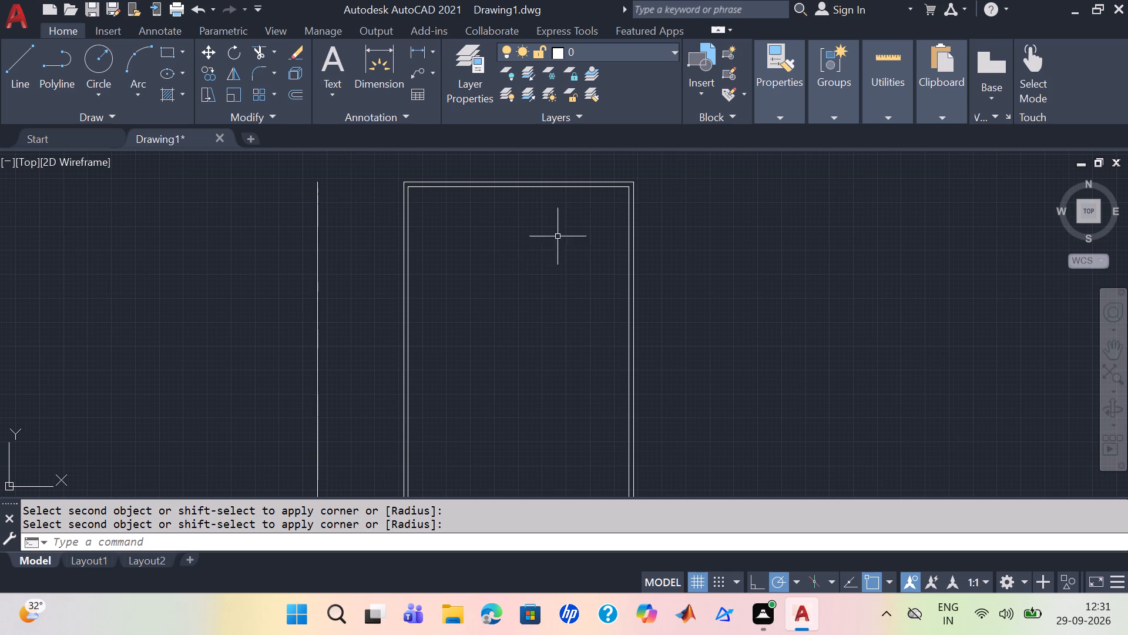
Check the building's interior length and width with Quick Measure.
scroll(710, 152, "down", 1)
left_click(905, 87)
left_click(890, 143)
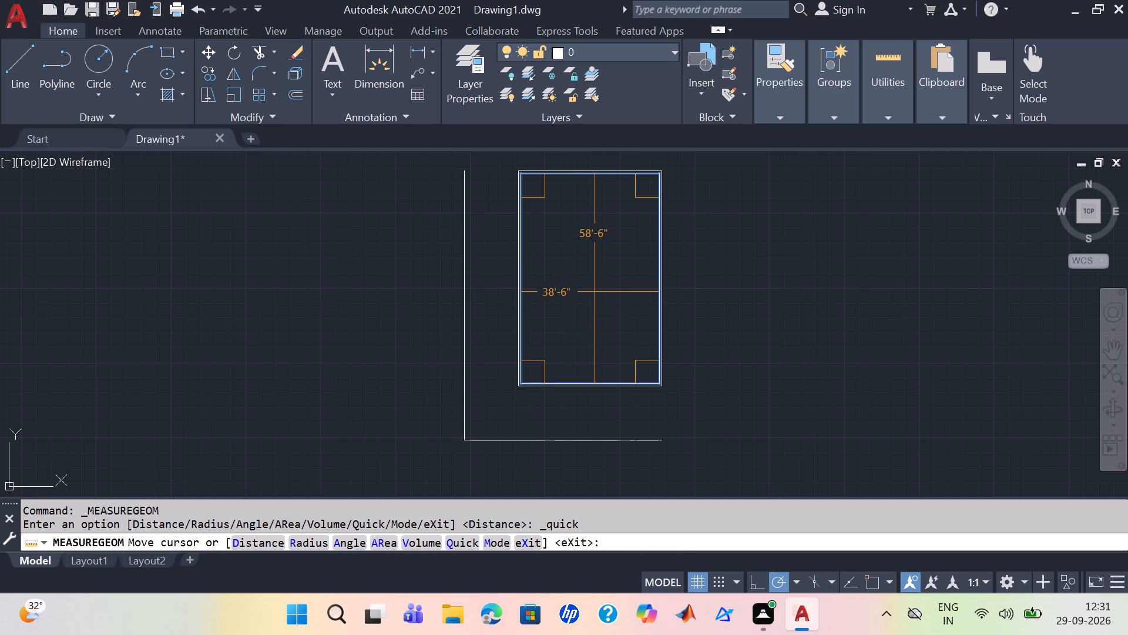
key("Escape")
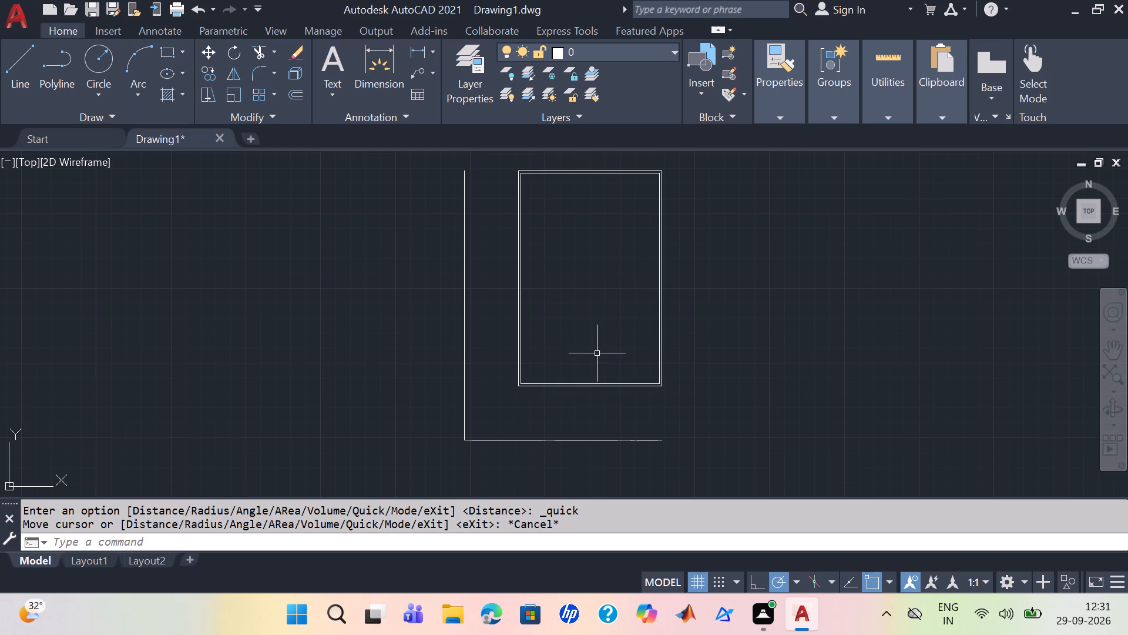
Offset the bottom wall's inner line 8'-6" upward into the building.
key("o")
key("Return")
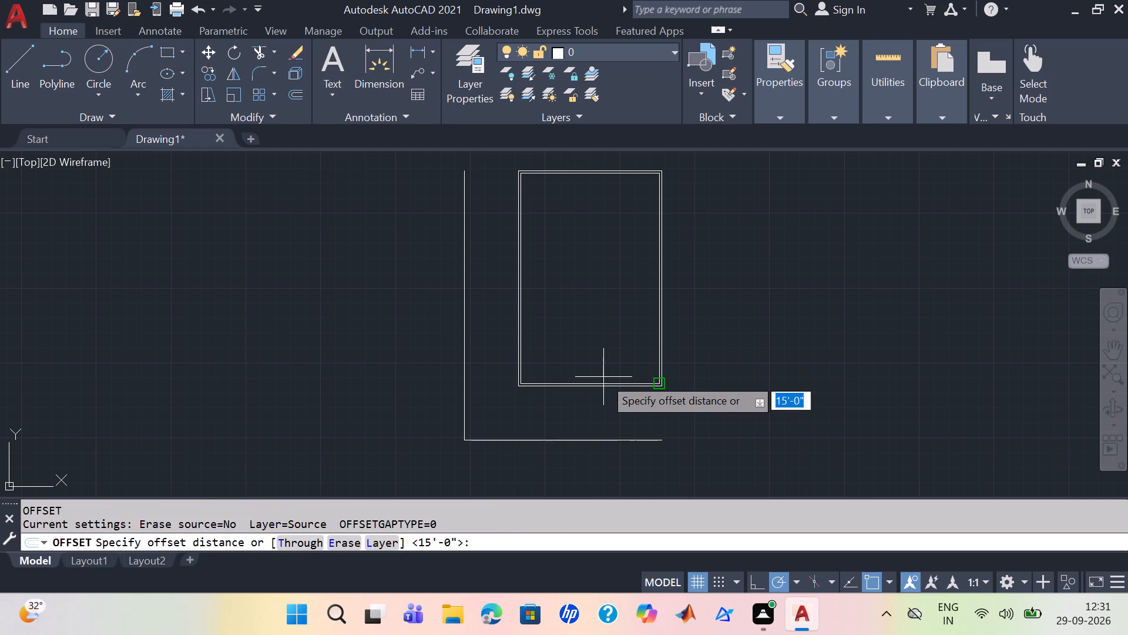
key("8")
key("minus")
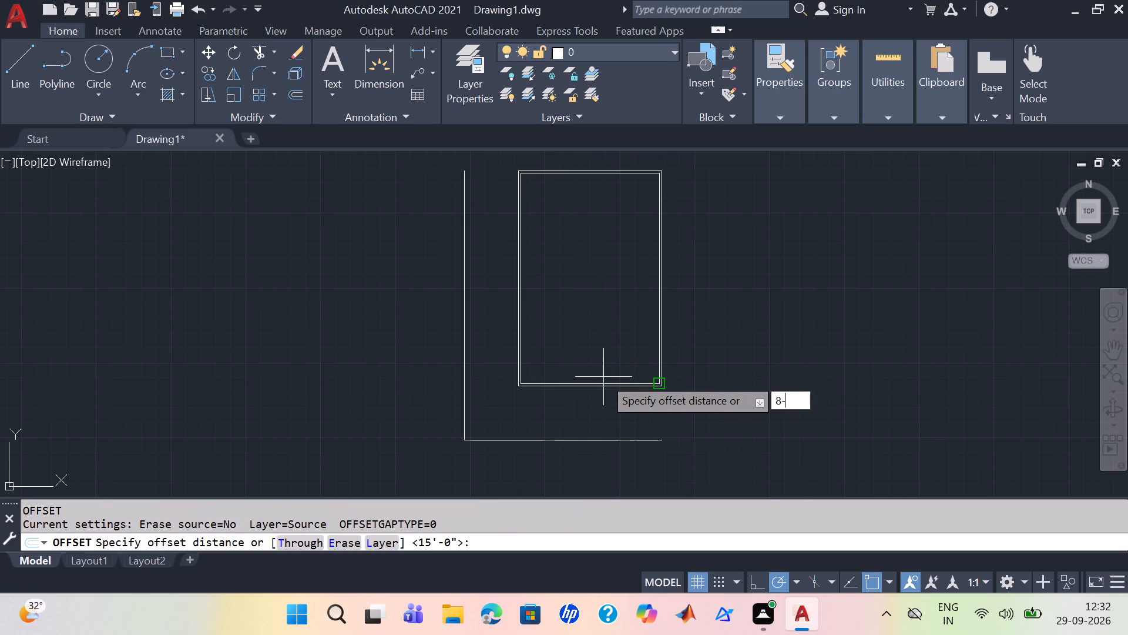
key("8")
key("BackSpace")
key("BackSpace")
type("'-")
key("6")
key("Return")
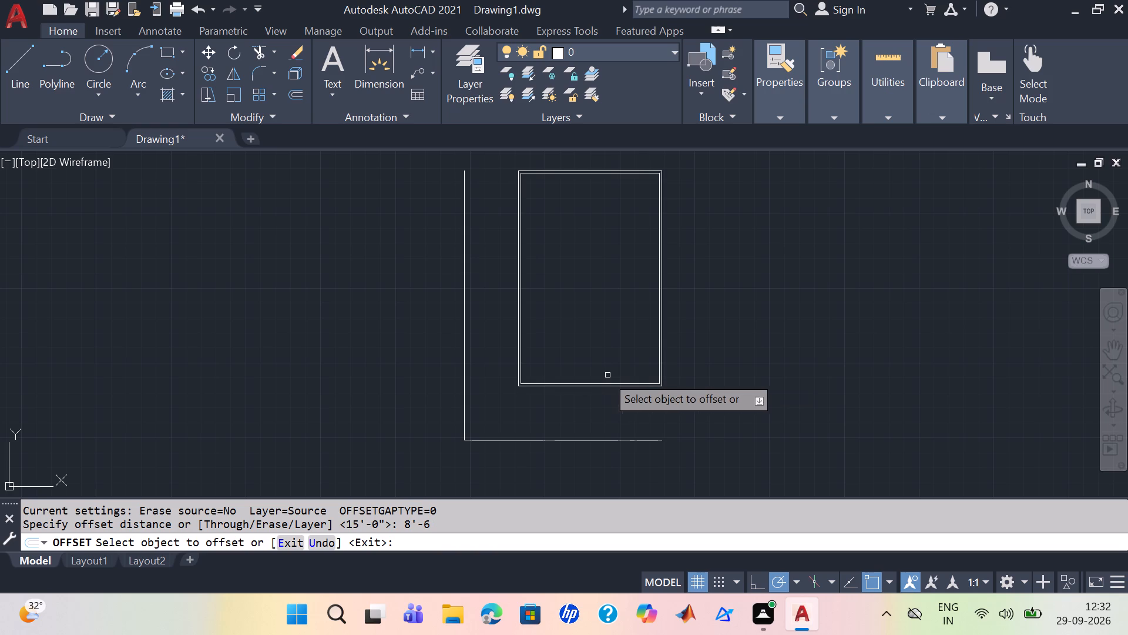
scroll(593, 386, "up", 3)
left_click(595, 383)
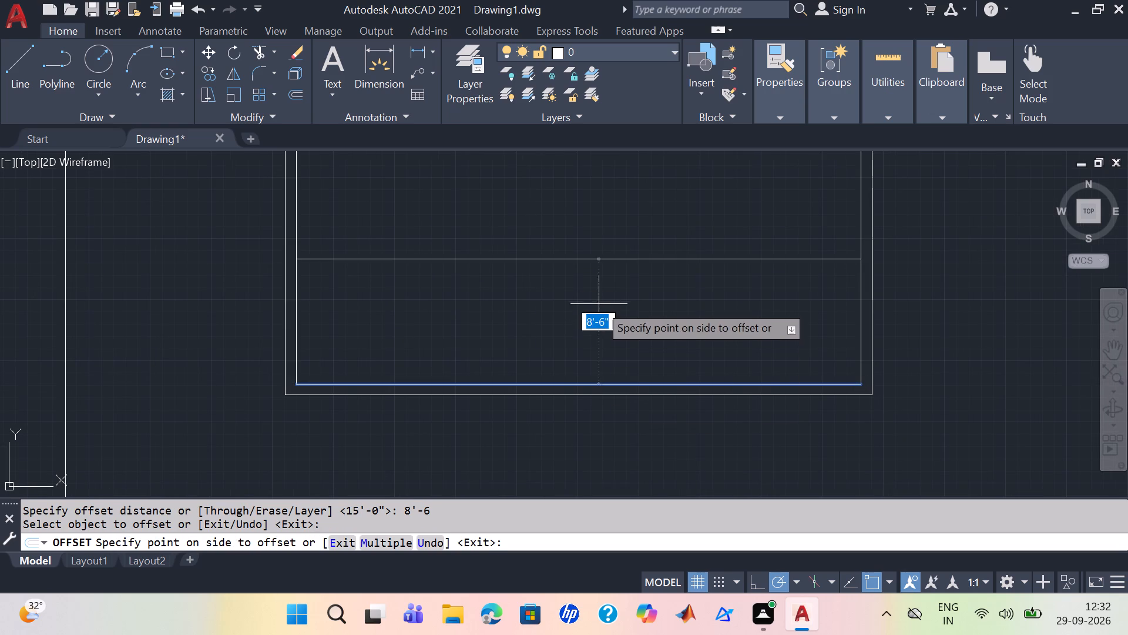
left_click(587, 271)
scroll(674, 319, "down", 2)
scroll(790, 275, "down", 1)
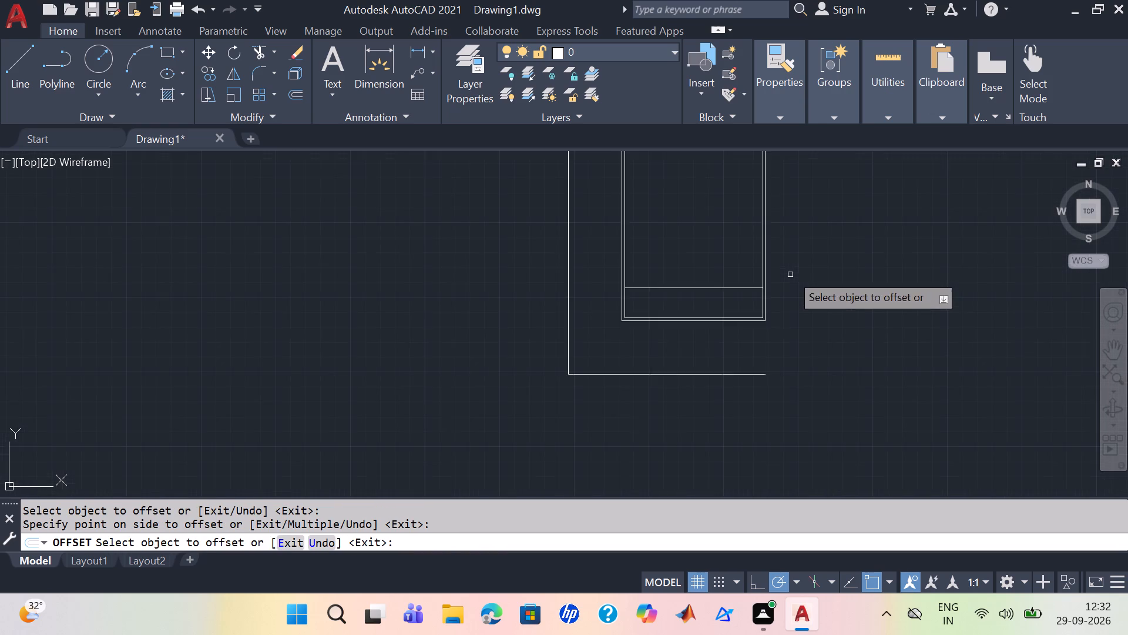
middle_click_drag(794, 272, 776, 328)
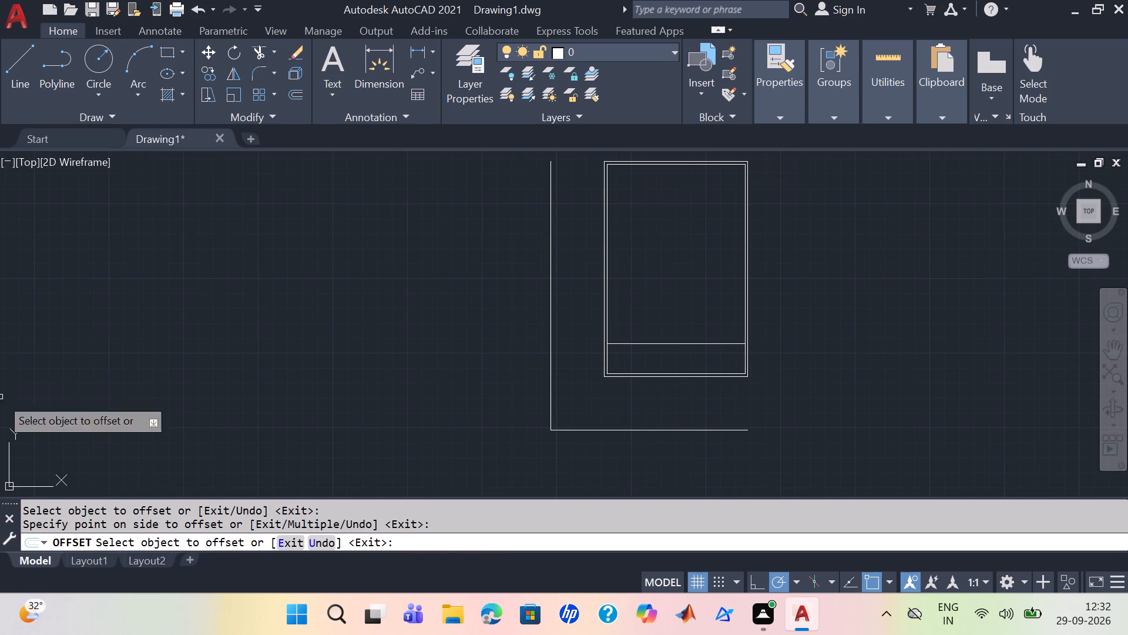
Check the size of the space above the new interior line with Quick Measure.
left_click(892, 137)
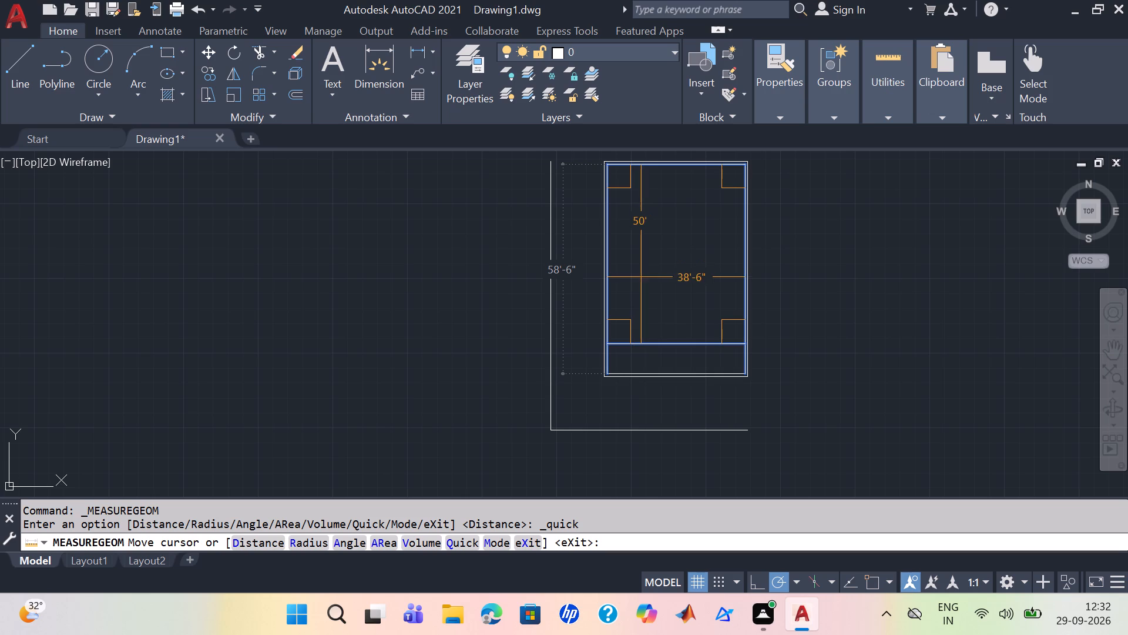
key("Escape")
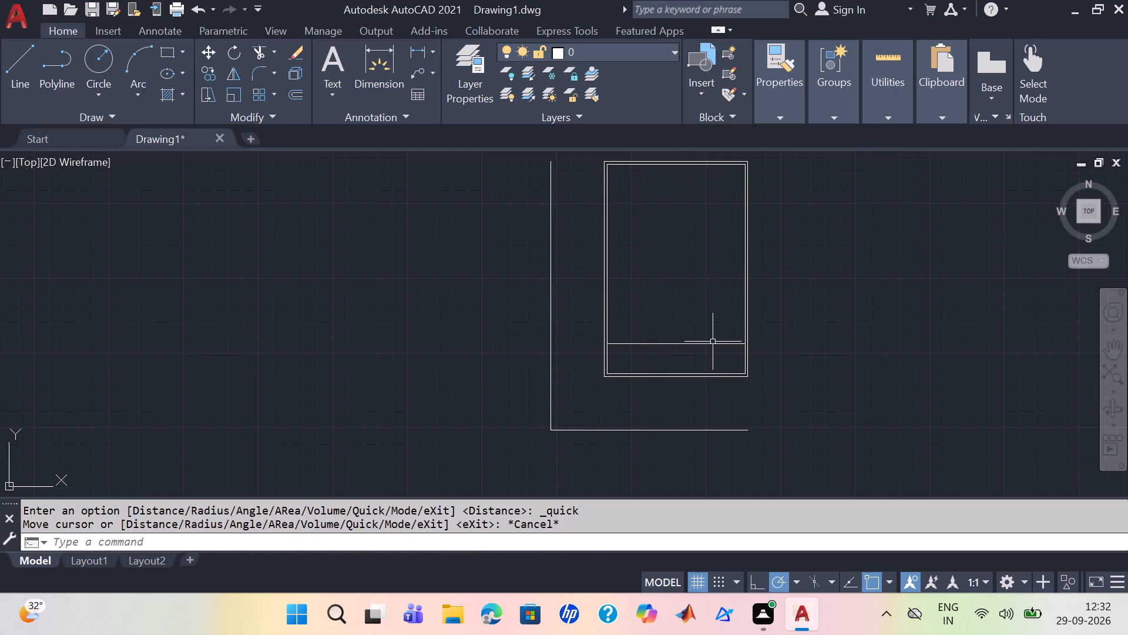
Offset the left wall's inner line 8'-6" inward into the building.
key("o")
key("Return")
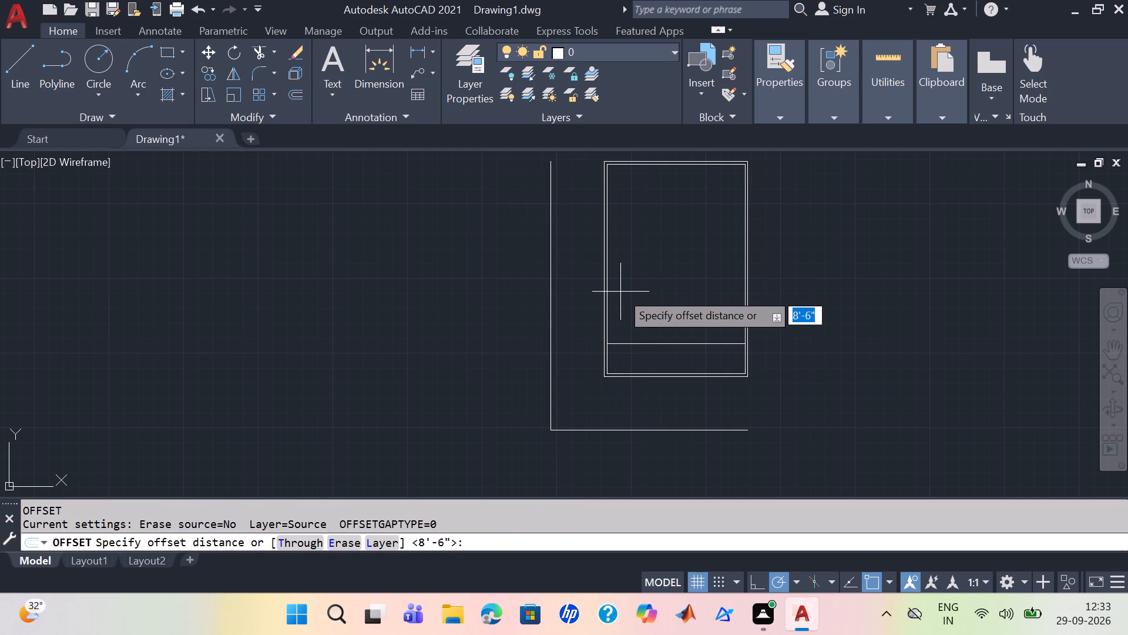
key("8")
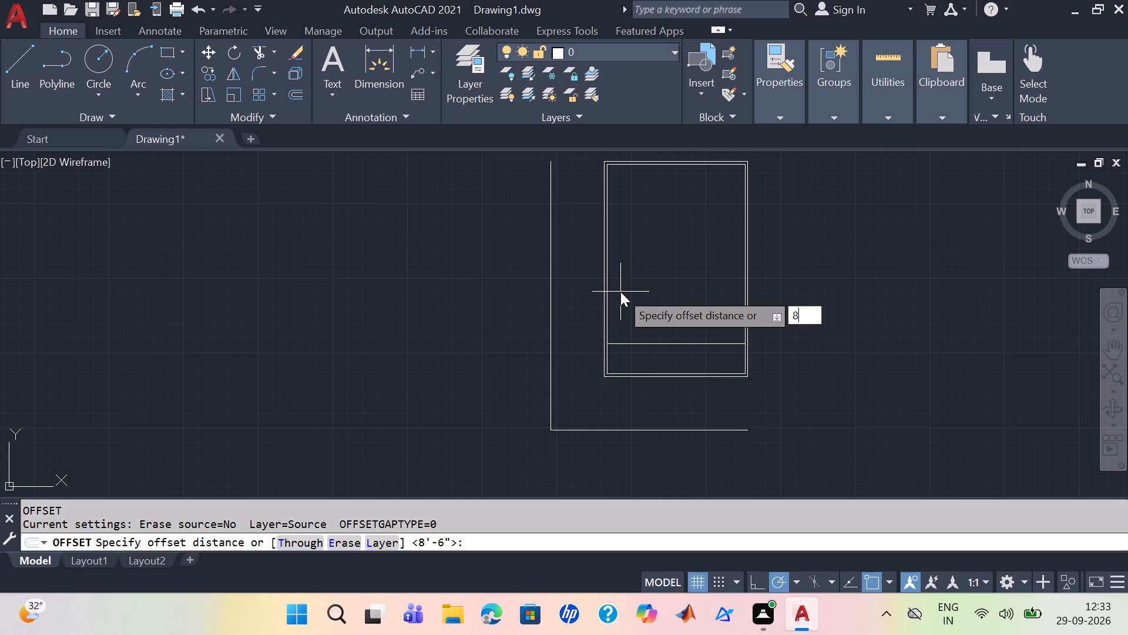
key("apostrophe")
key("6")
key("BackSpace")
key("minus")
key("6")
key("Return")
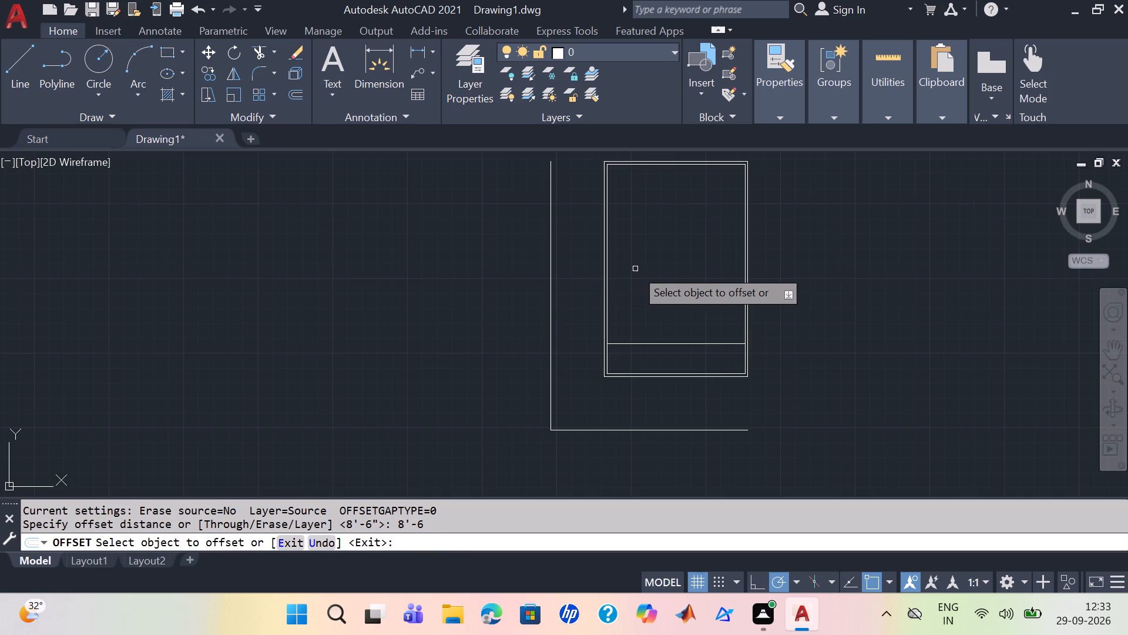
scroll(635, 269, "up", 2)
left_click(568, 319)
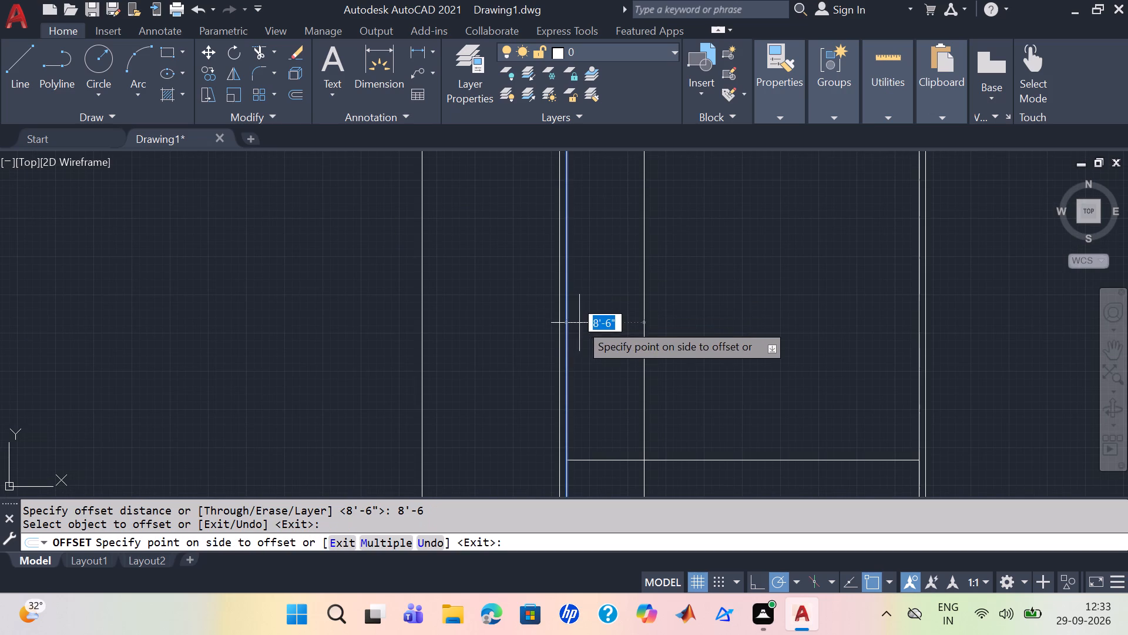
left_click(589, 323)
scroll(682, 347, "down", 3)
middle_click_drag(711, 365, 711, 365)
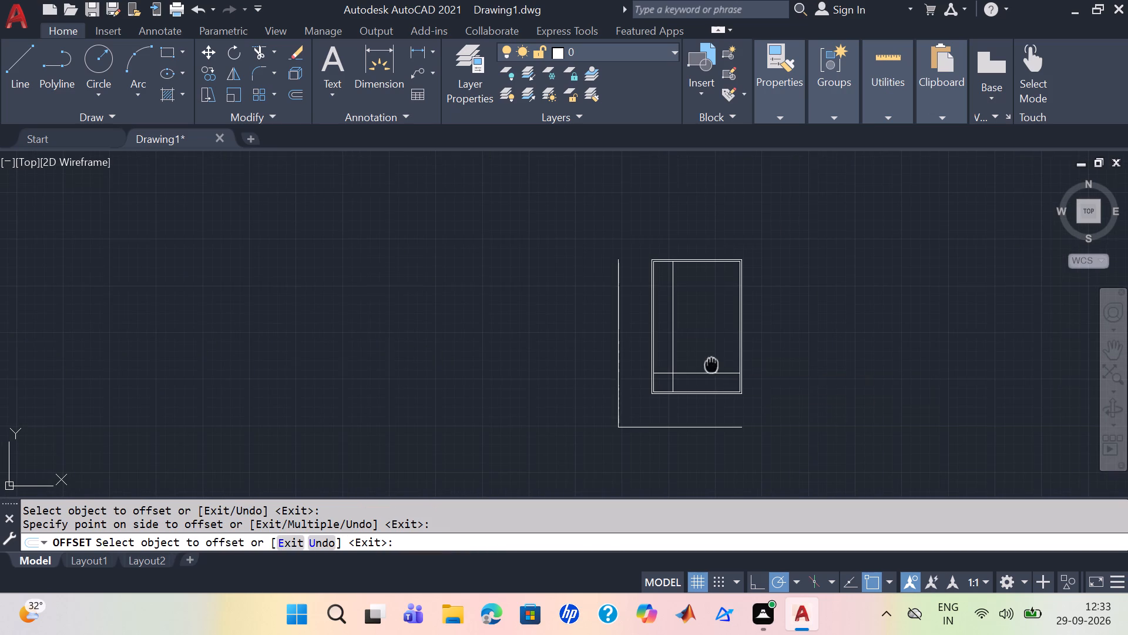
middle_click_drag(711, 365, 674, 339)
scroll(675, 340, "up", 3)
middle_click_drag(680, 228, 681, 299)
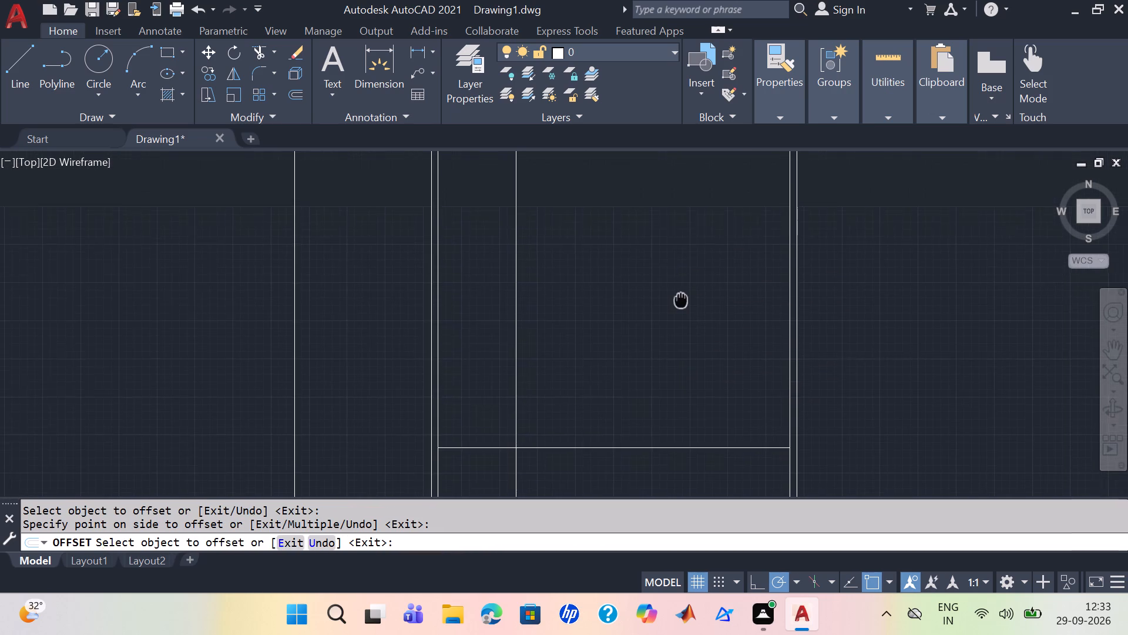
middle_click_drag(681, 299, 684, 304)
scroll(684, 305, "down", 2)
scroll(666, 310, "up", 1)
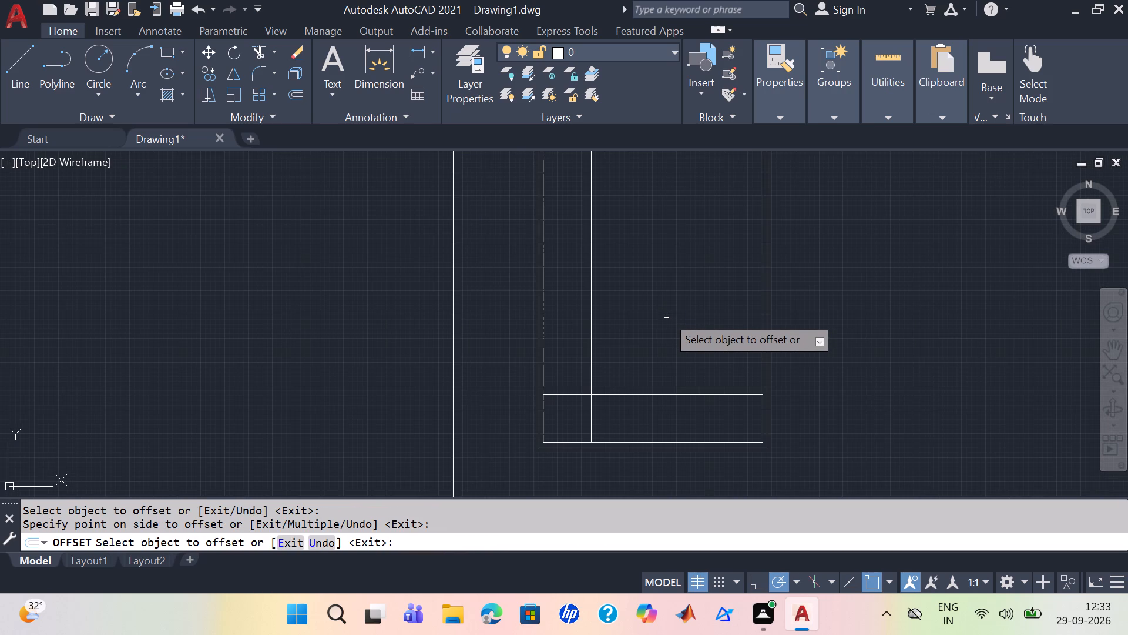
Trim both interior offset lines where they extend past their crossing, leaving a clean corner near the building's lower-left.
scroll(666, 316, "down", 1)
middle_click_drag(666, 313, 666, 319)
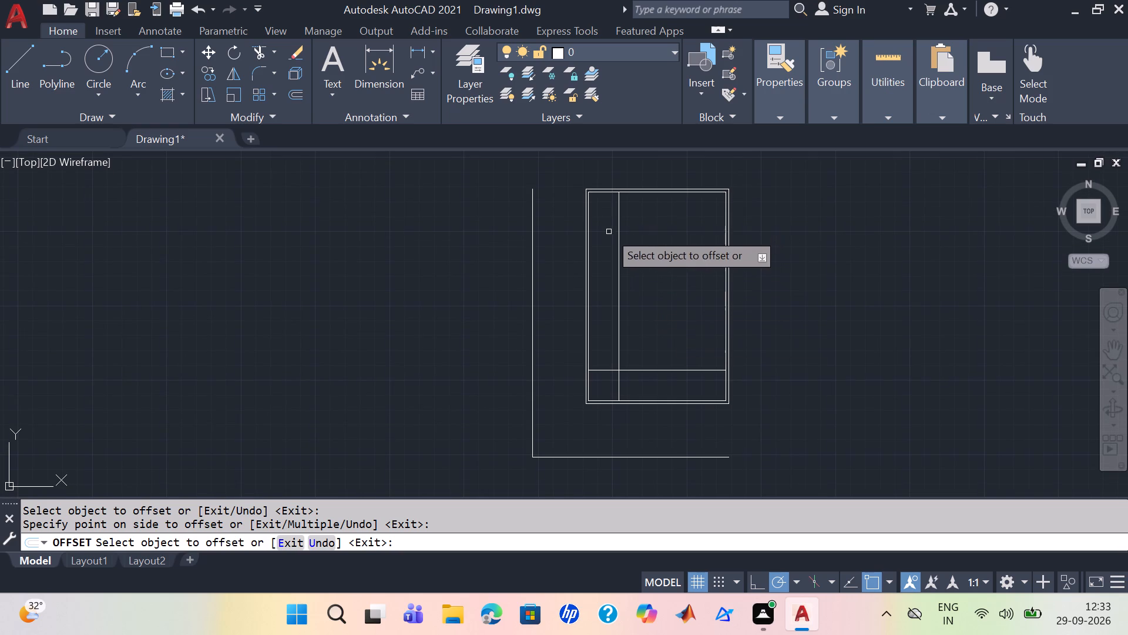
scroll(609, 230, "up", 1)
scroll(609, 231, "down", 1)
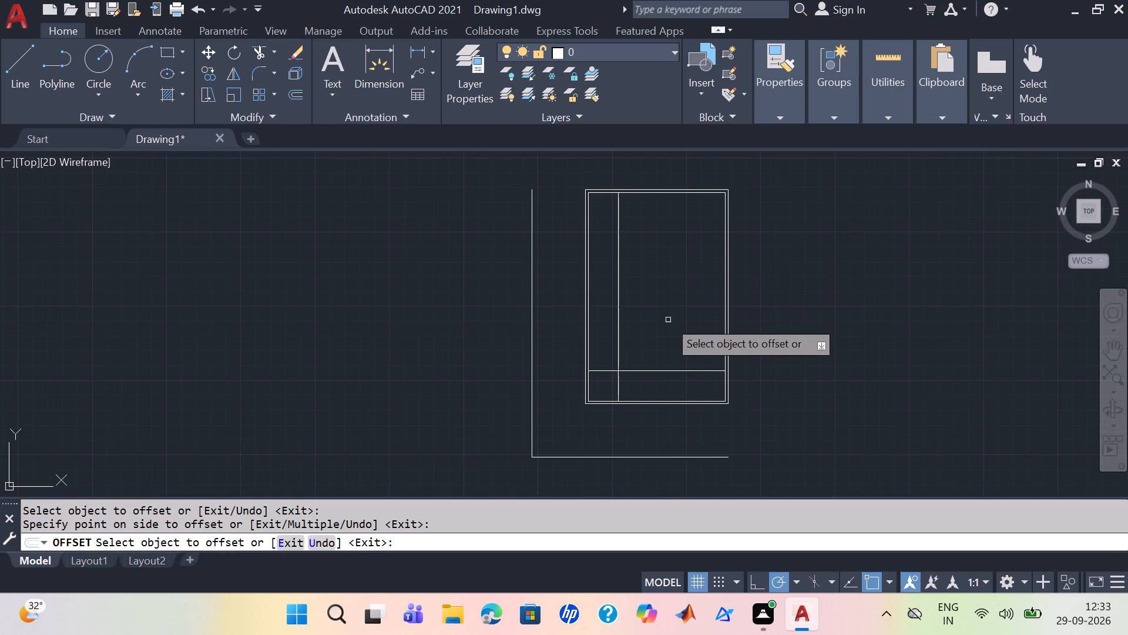
type("tr")
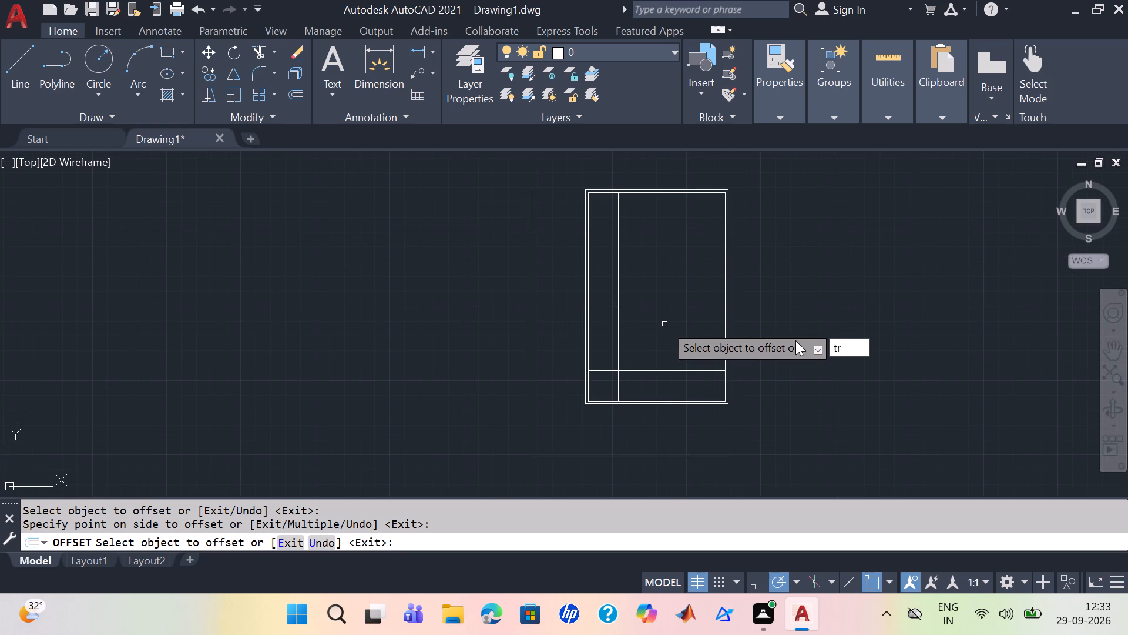
key("Escape")
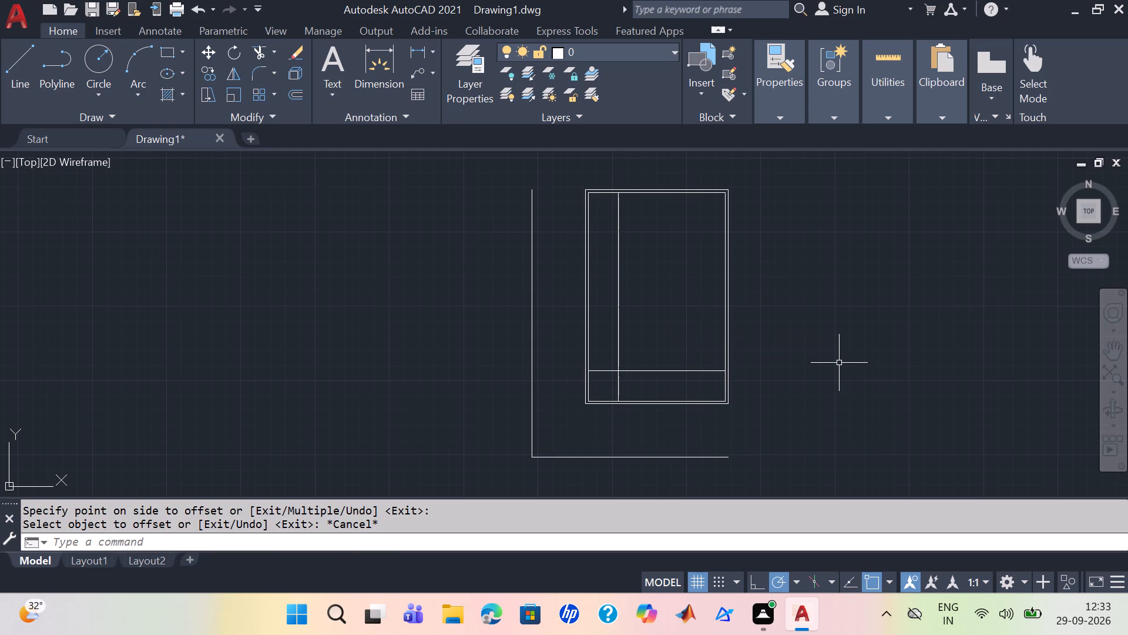
type("tr")
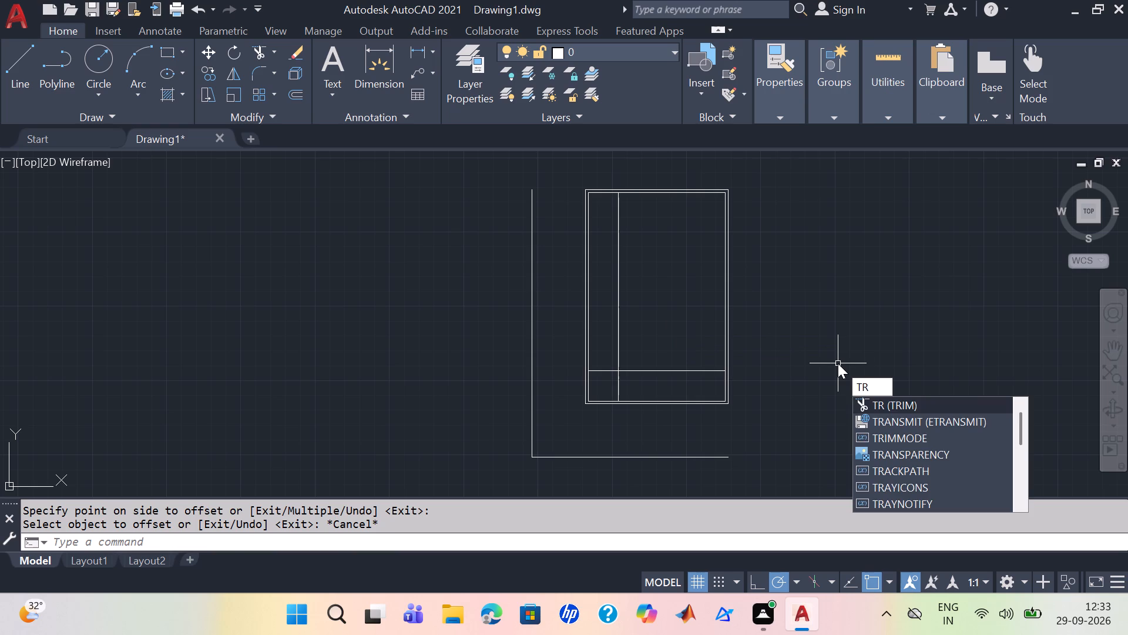
left_click(882, 405)
scroll(618, 334, "down", 1)
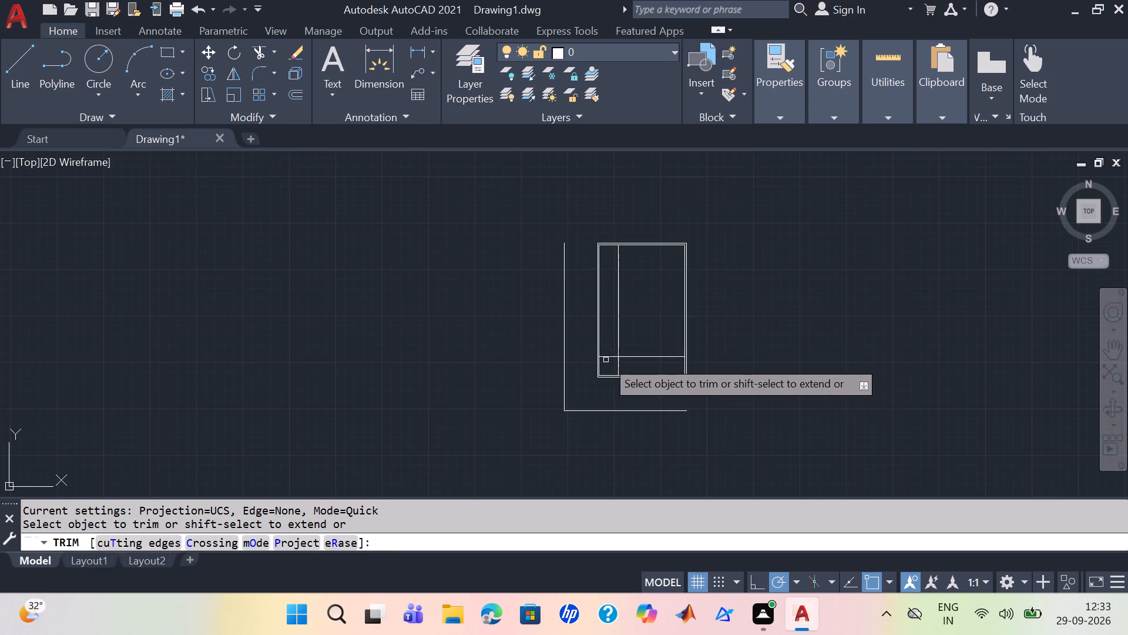
scroll(606, 360, "up", 2)
left_click(617, 352)
left_click(633, 372)
left_click(638, 377)
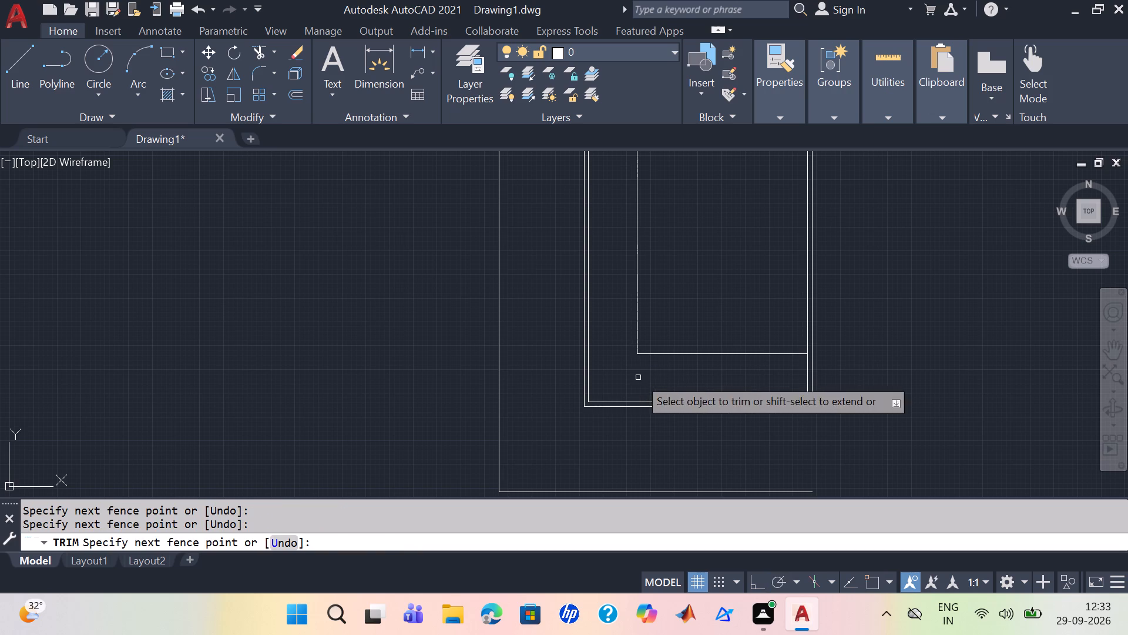
scroll(753, 263, "down", 1)
key("Escape")
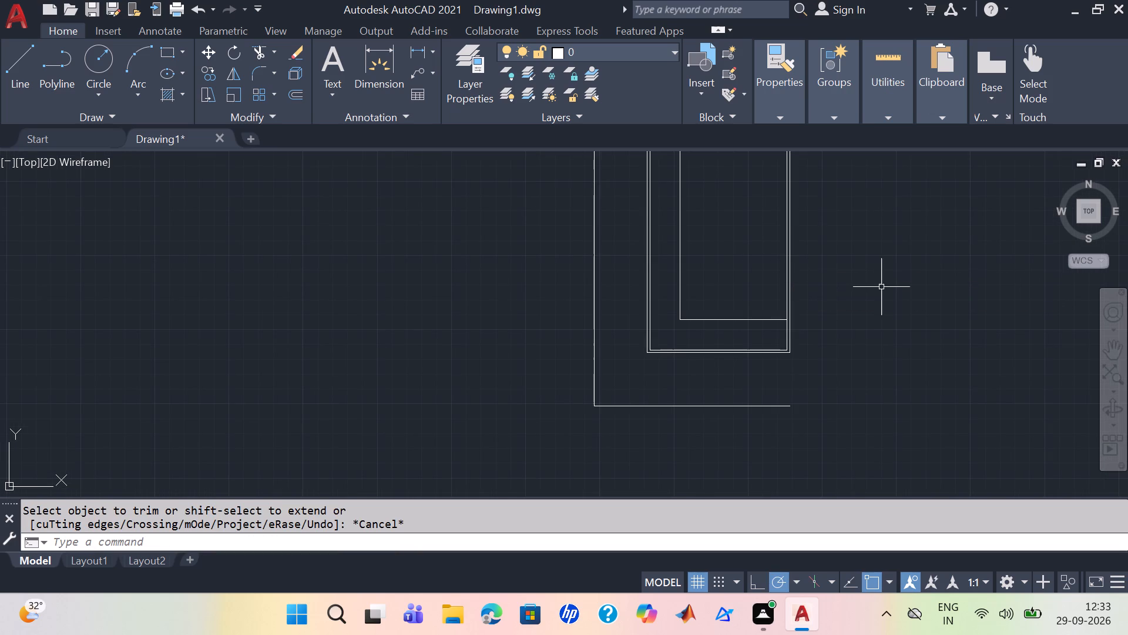
Examine the trimmed interior lines and the strip between them and the left and bottom walls.
middle_click_drag(882, 286, 753, 327)
scroll(662, 349, "up", 1)
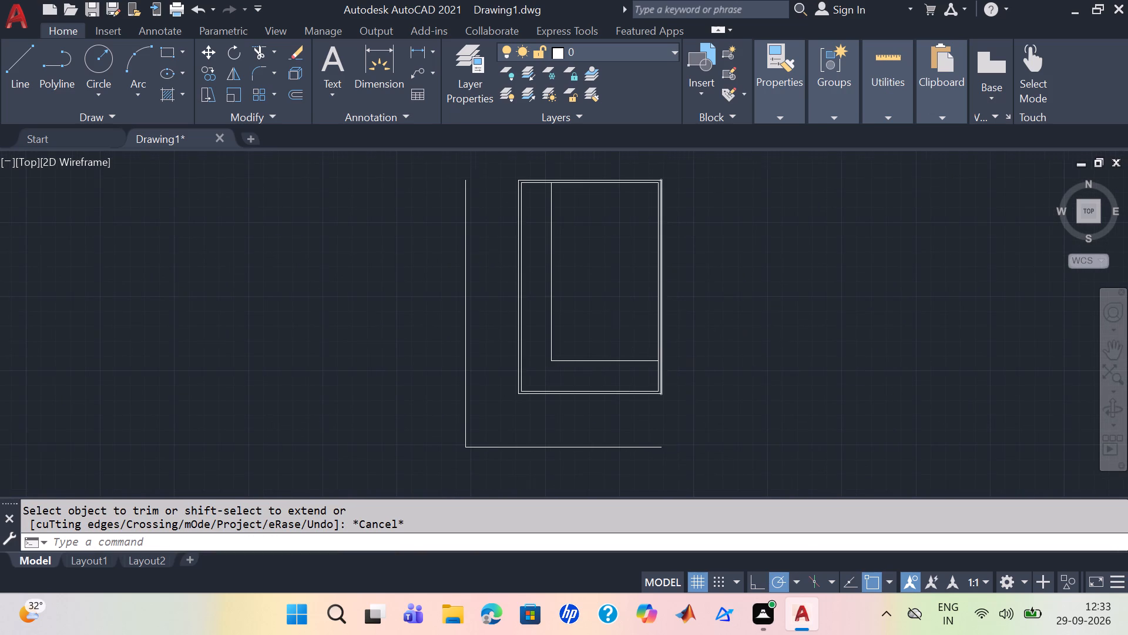
middle_click_drag(745, 334, 794, 407)
scroll(790, 390, "up", 1)
scroll(790, 390, "down", 1)
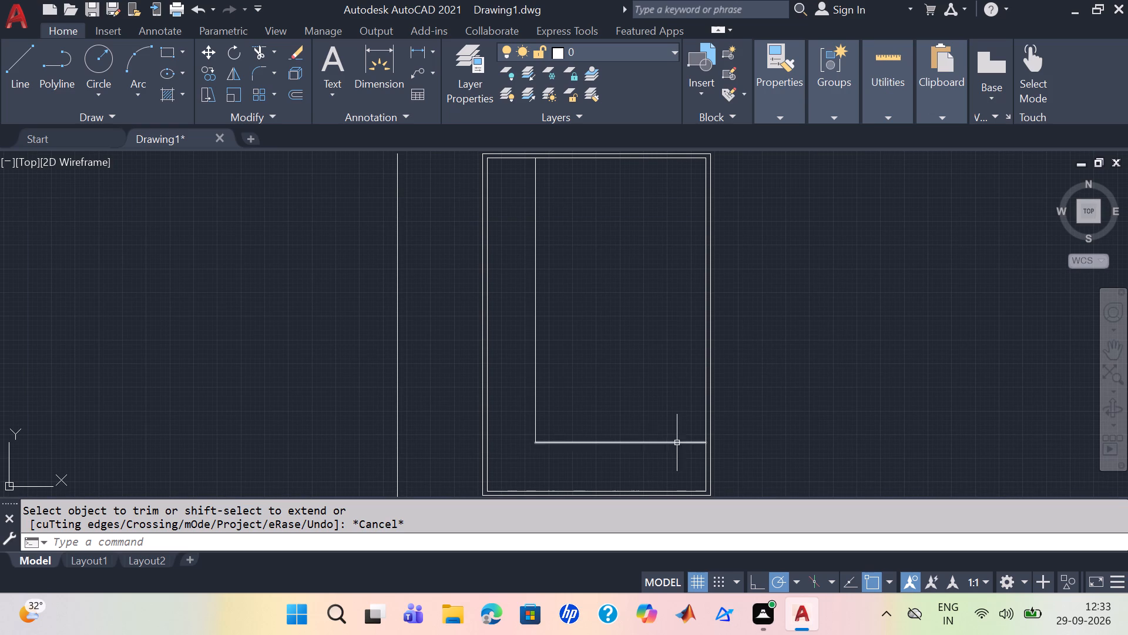
middle_click(773, 437)
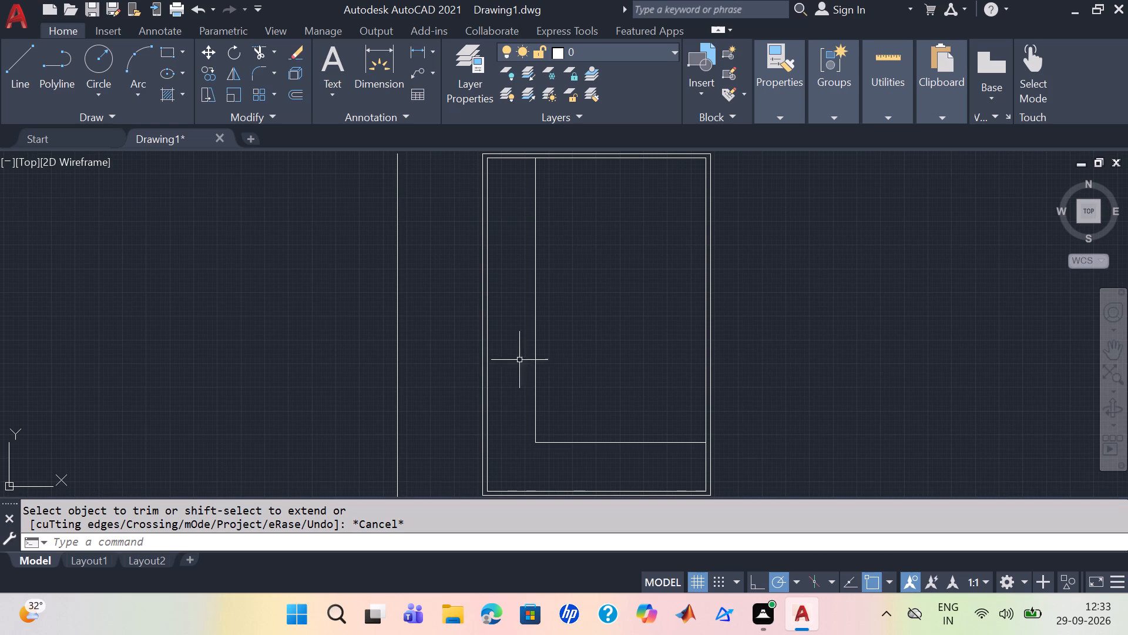
scroll(526, 359, "up", 2)
scroll(546, 356, "down", 2)
scroll(543, 356, "up", 1)
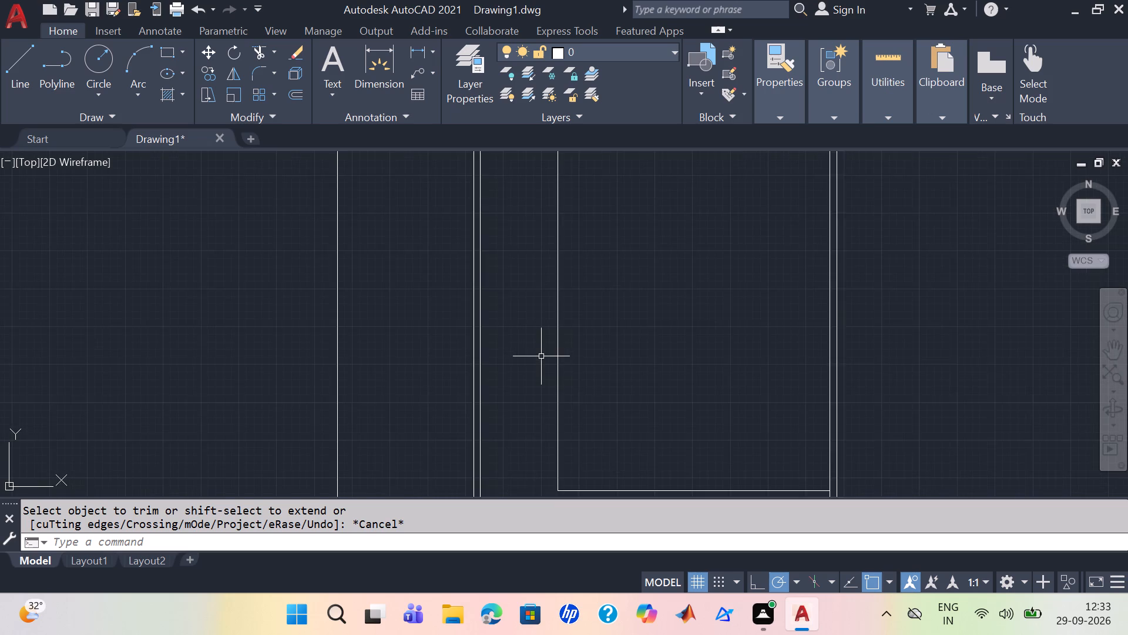
scroll(540, 356, "up", 2)
scroll(666, 355, "down", 1)
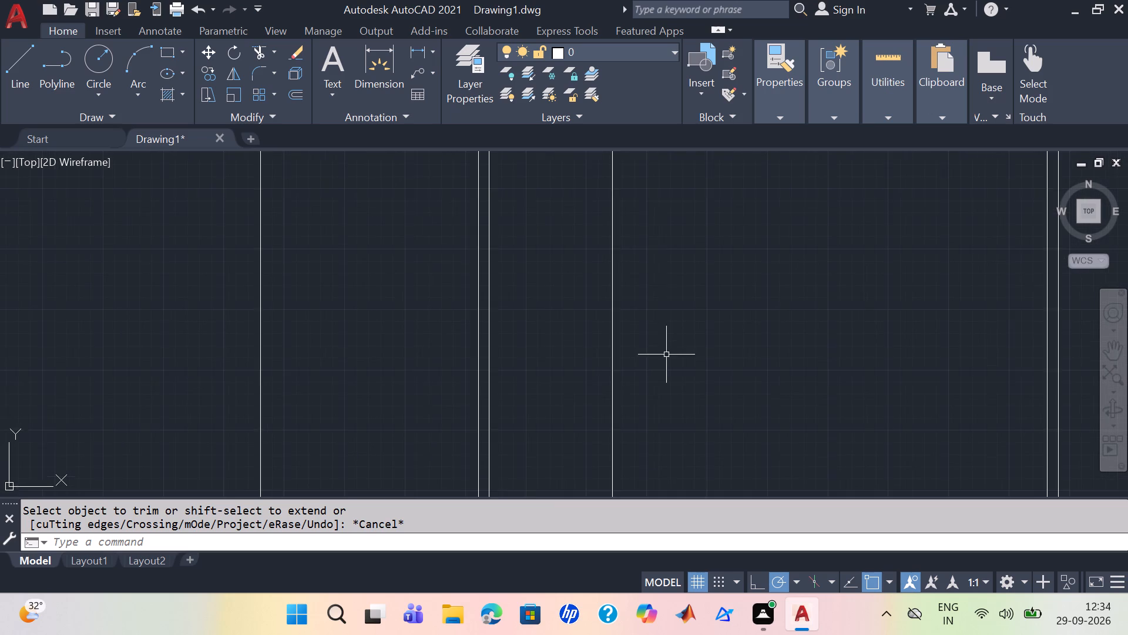
scroll(666, 355, "down", 2)
middle_click_drag(714, 363, 562, 380)
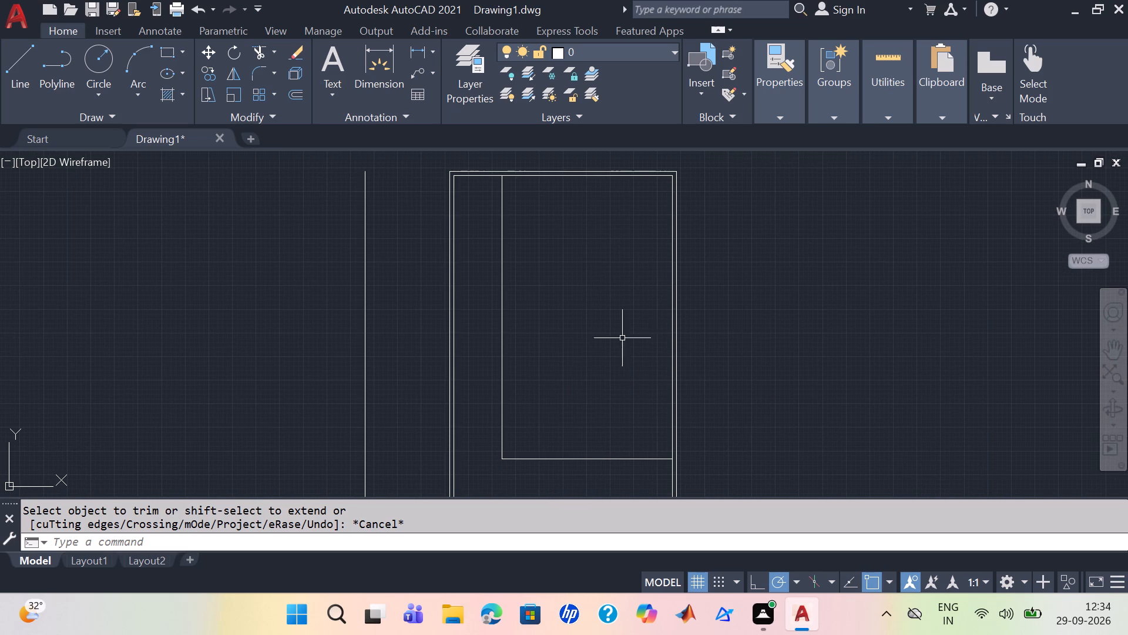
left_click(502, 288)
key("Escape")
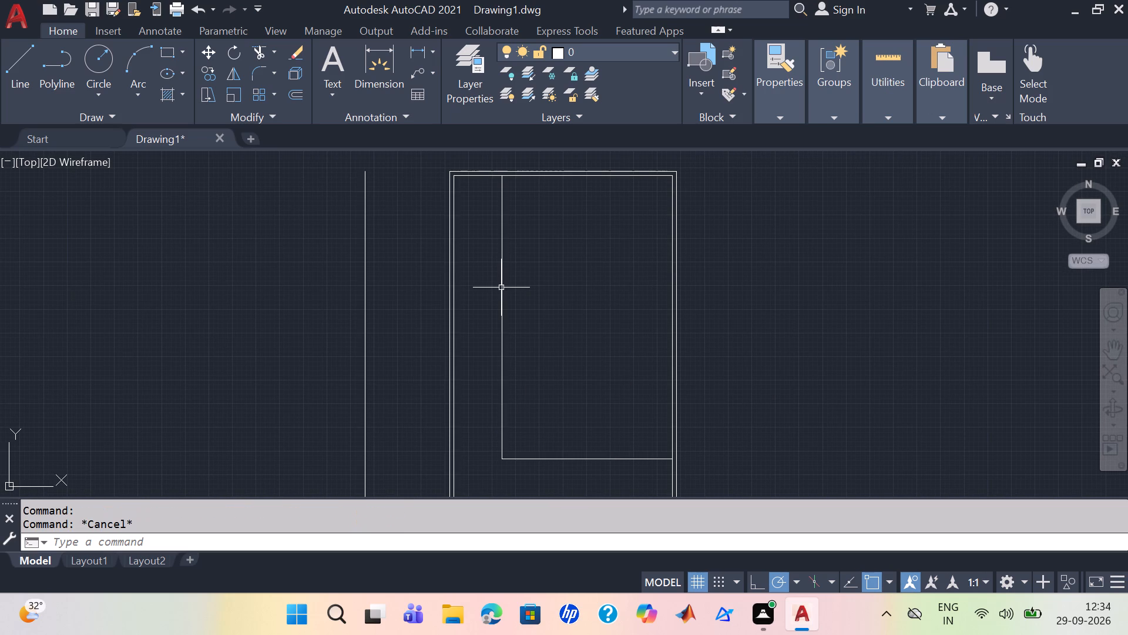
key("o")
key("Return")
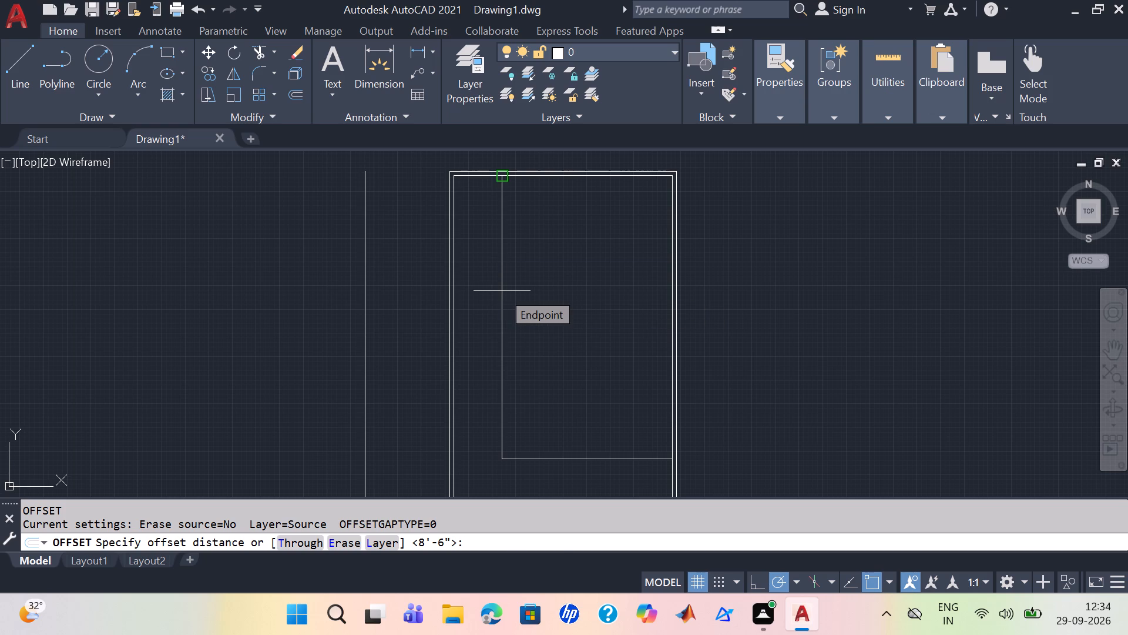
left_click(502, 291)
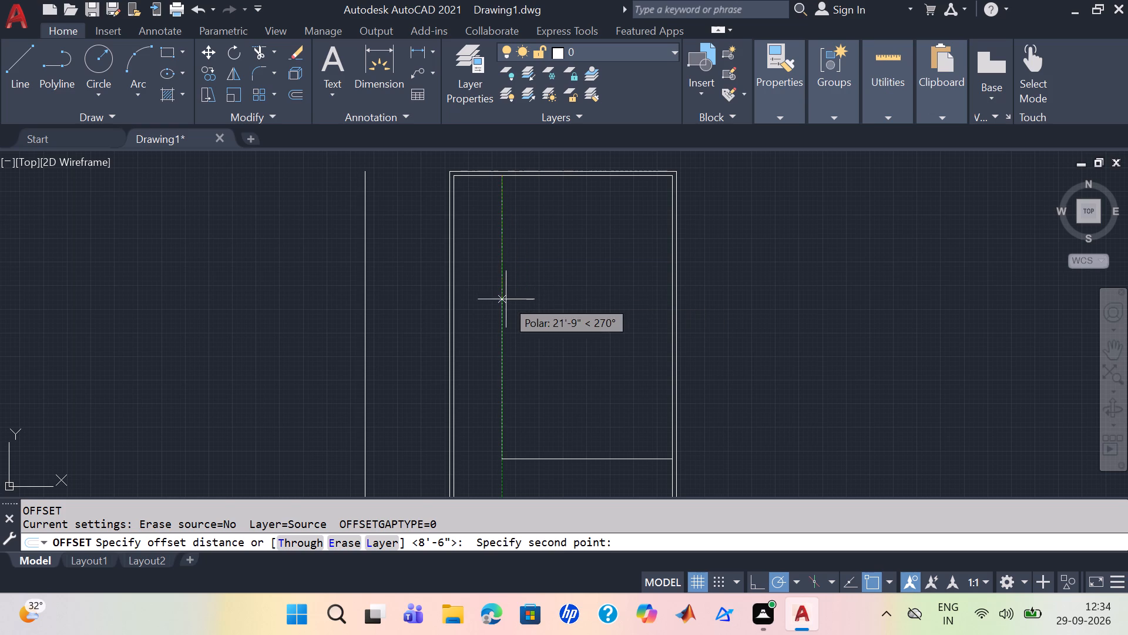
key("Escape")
Offset the vertical interior line 3" toward the building's left wall.
key("o")
key("Return")
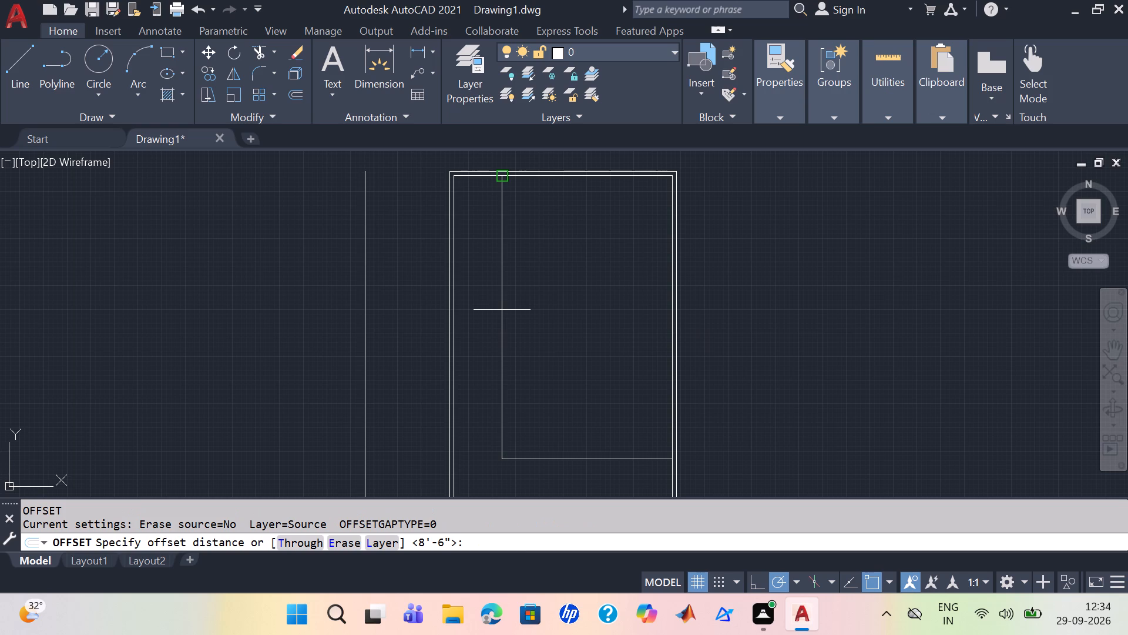
key("3")
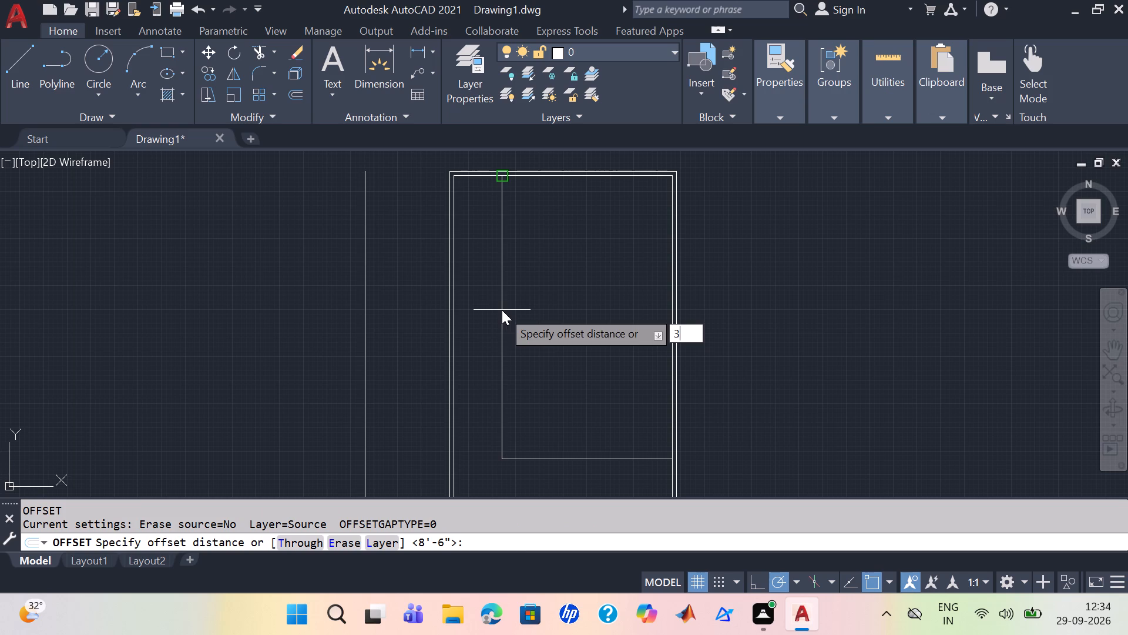
key("shift+quotedbl")
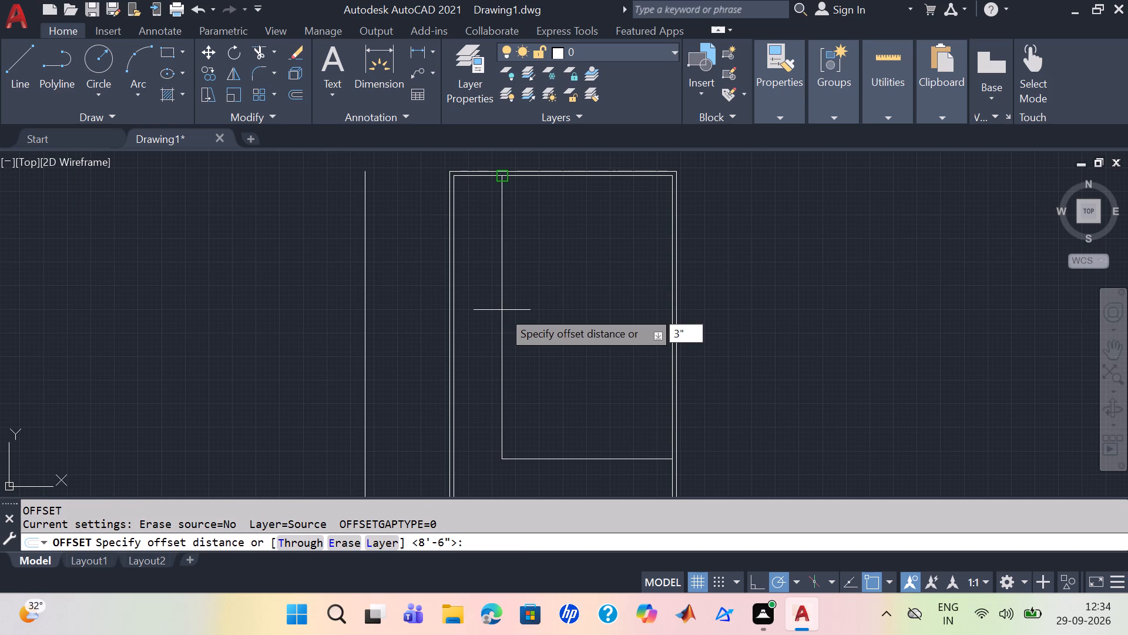
key("Return")
left_click(502, 310)
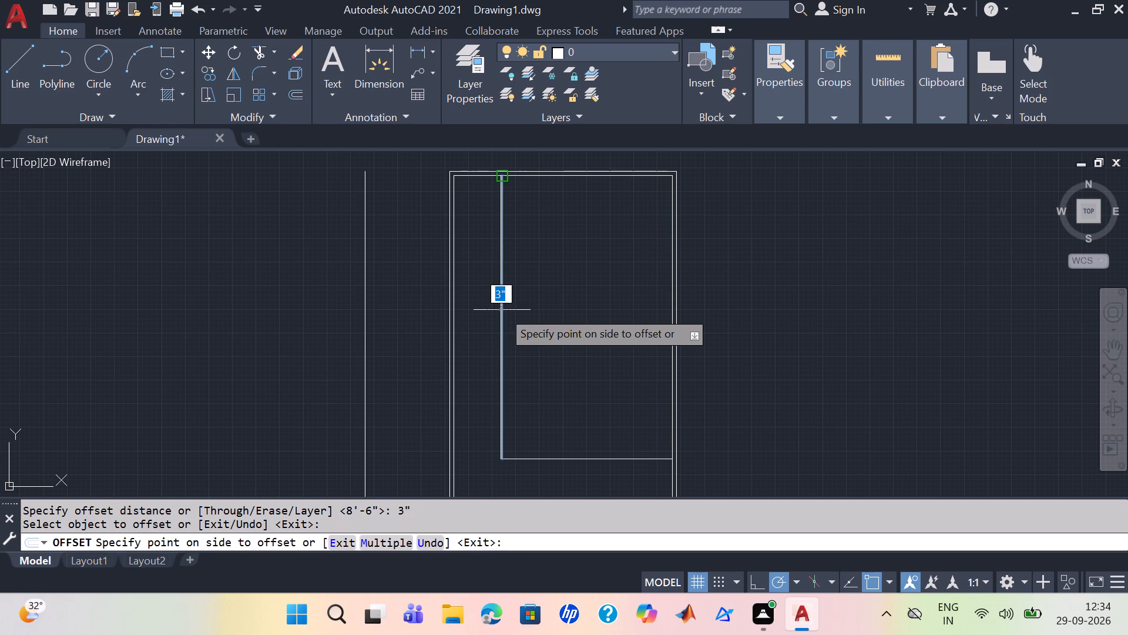
left_click(501, 312)
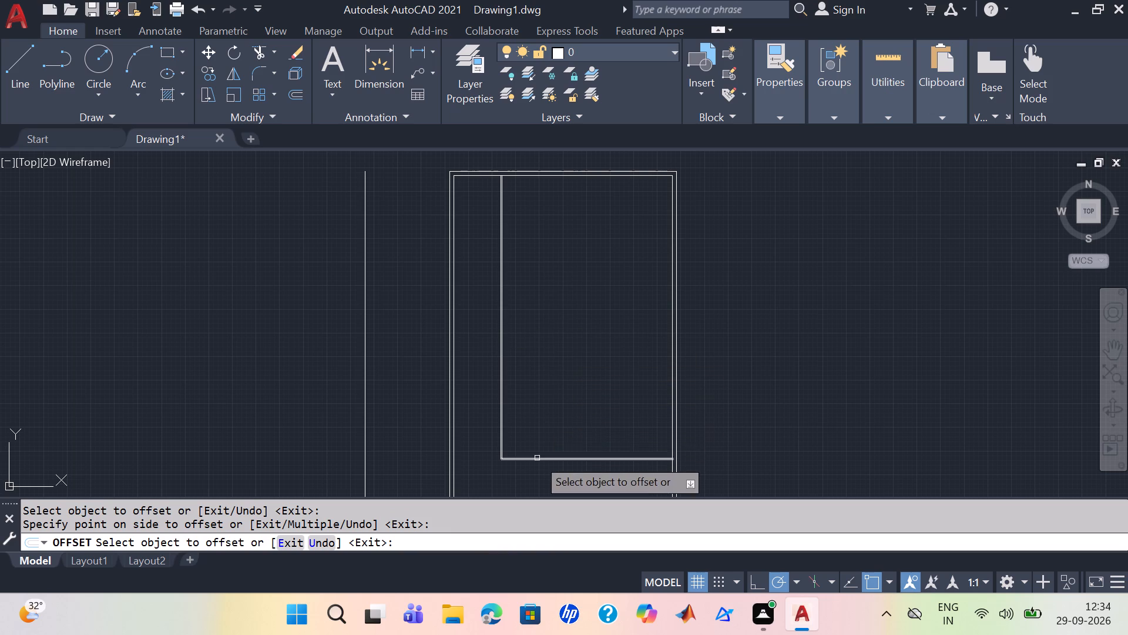
Offset the horizontal interior line 3" downward, toward the building's bottom wall.
middle_click_drag(537, 458, 538, 387)
scroll(543, 389, "up", 3)
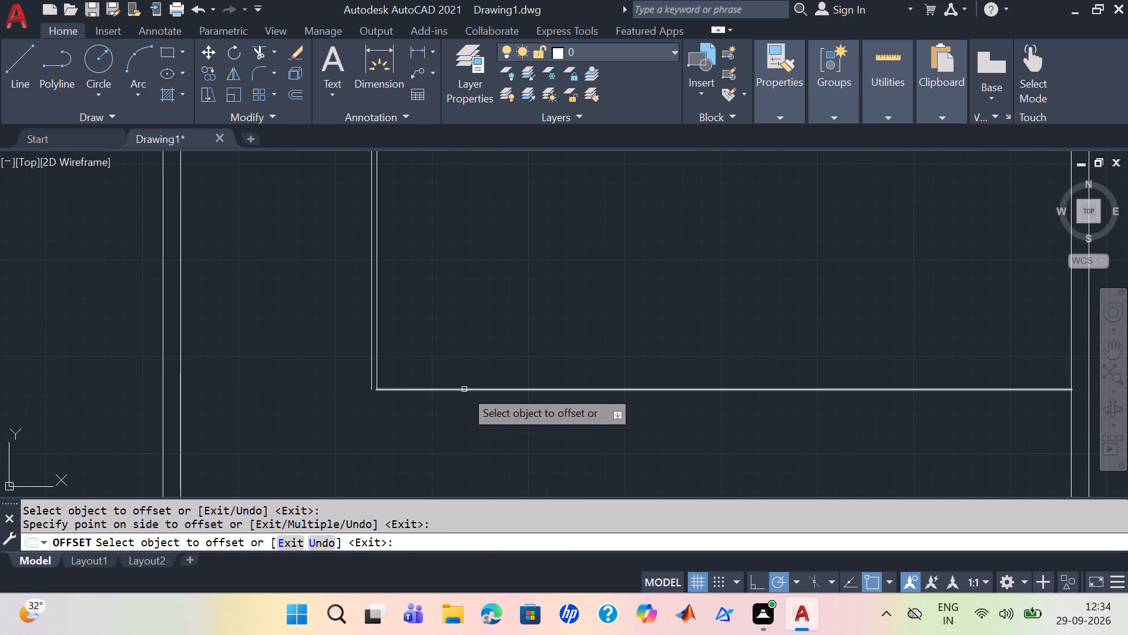
key("o")
key("Return")
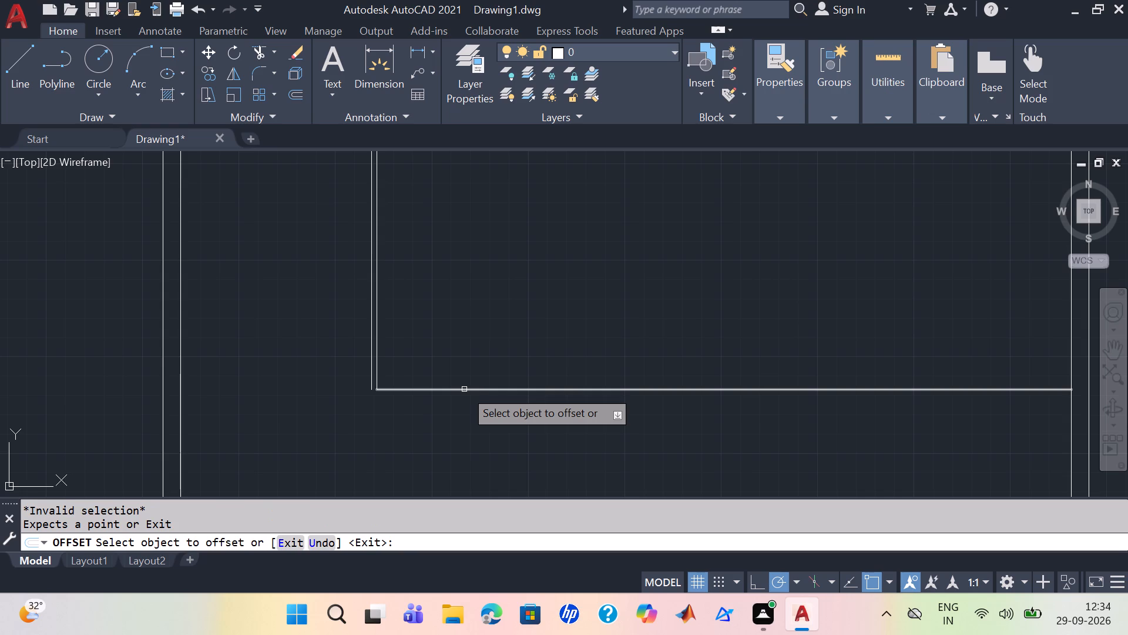
left_click(464, 389)
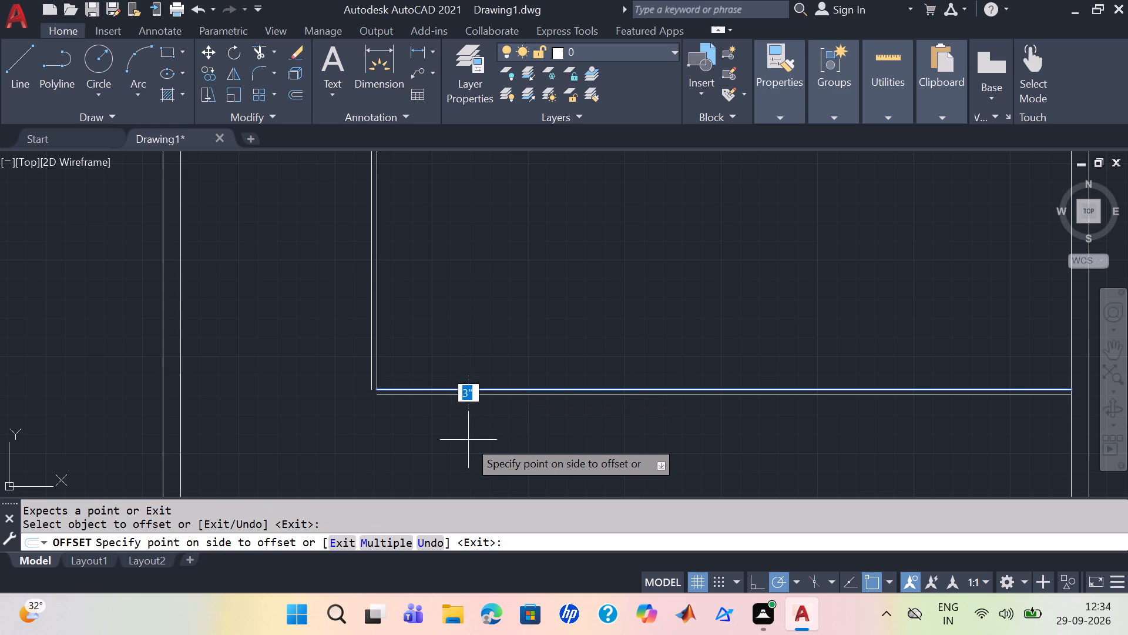
left_click(469, 435)
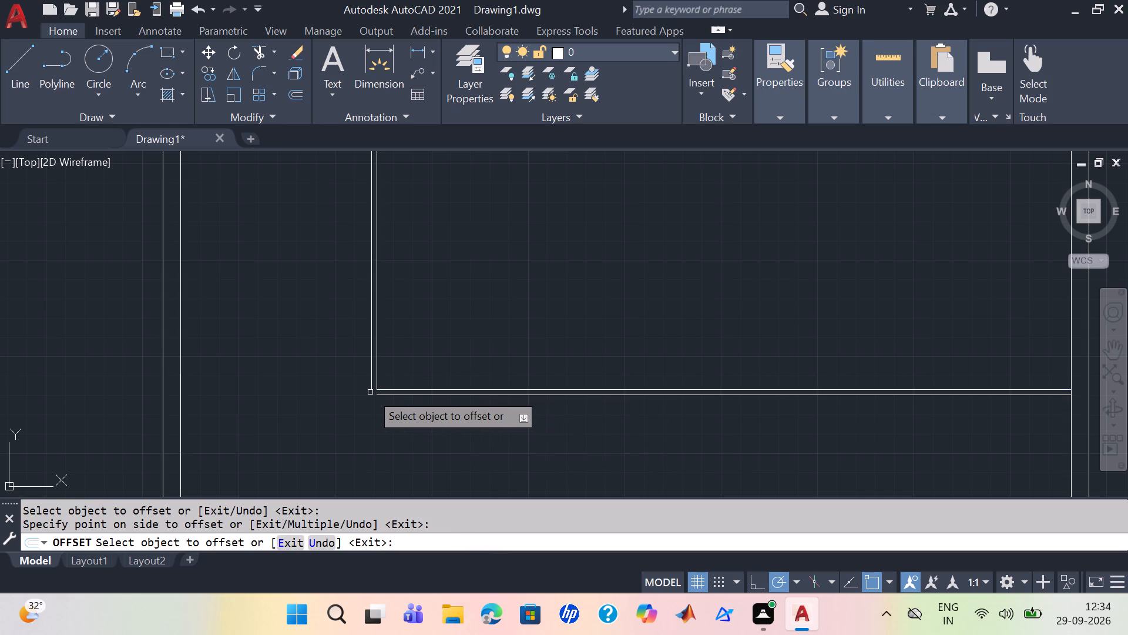
Fillet the two new outer partition lines with a zero radius so they meet in a sharp lower-left corner.
scroll(370, 392, "up", 5)
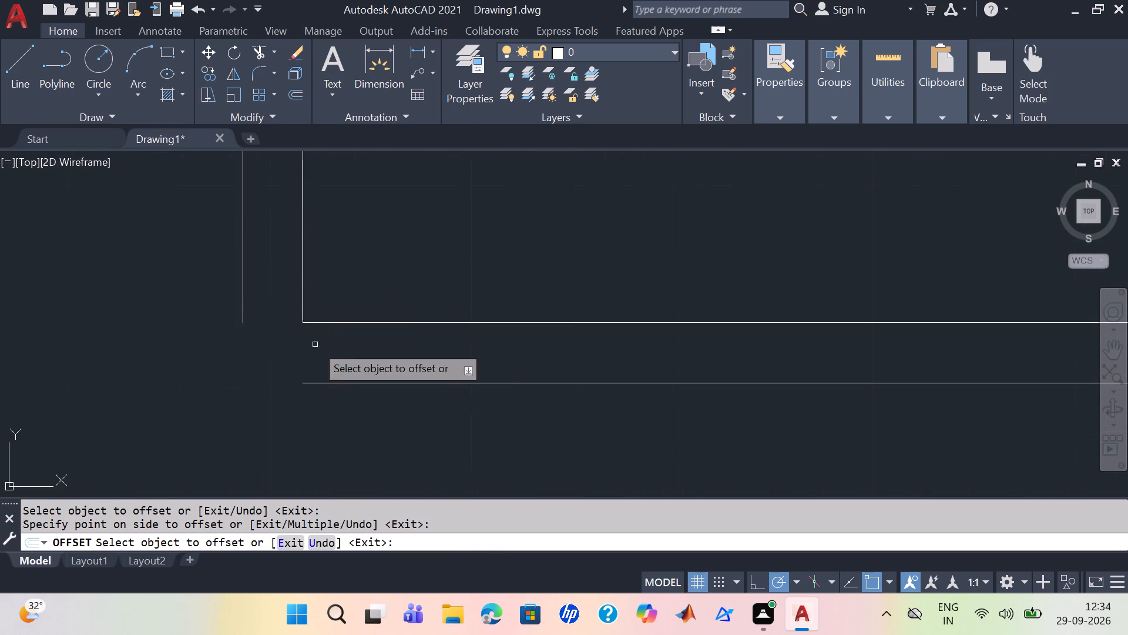
left_click(258, 75)
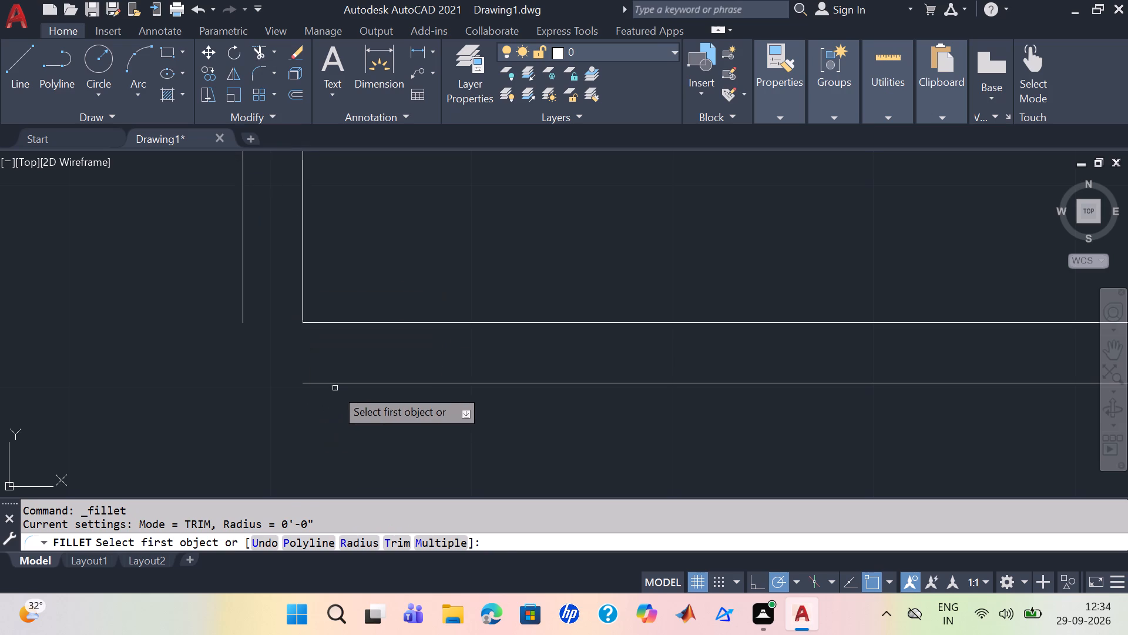
left_click(337, 386)
left_click(244, 269)
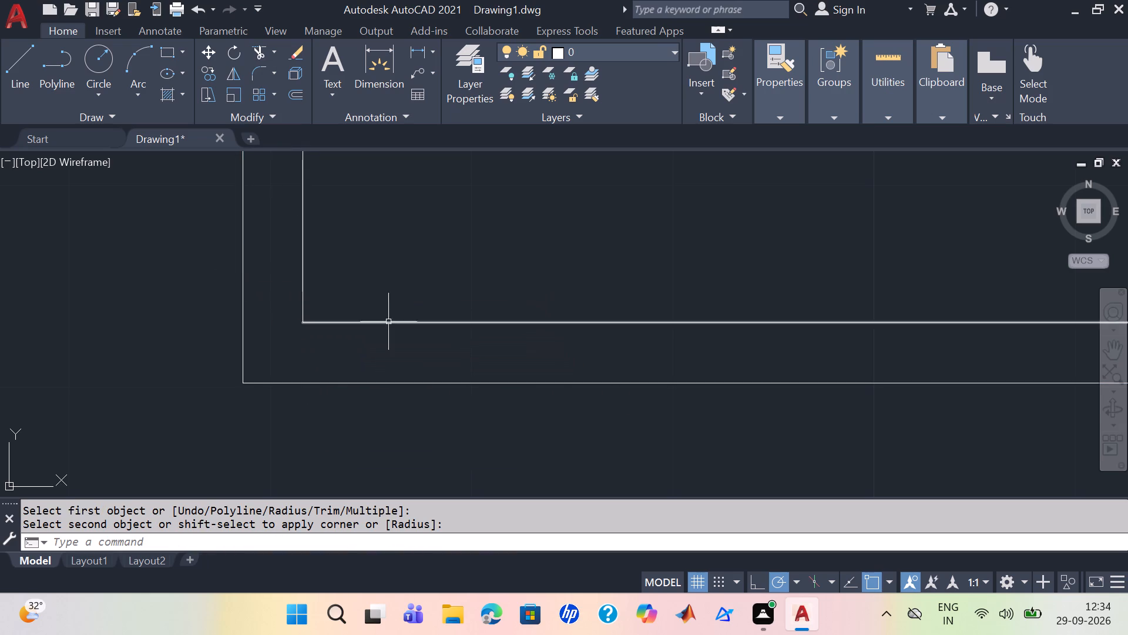
Examine the L-shaped double-line partition and its position inside the building walls.
scroll(437, 308, "down", 2)
scroll(502, 268, "down", 2)
middle_click_drag(679, 266, 679, 265)
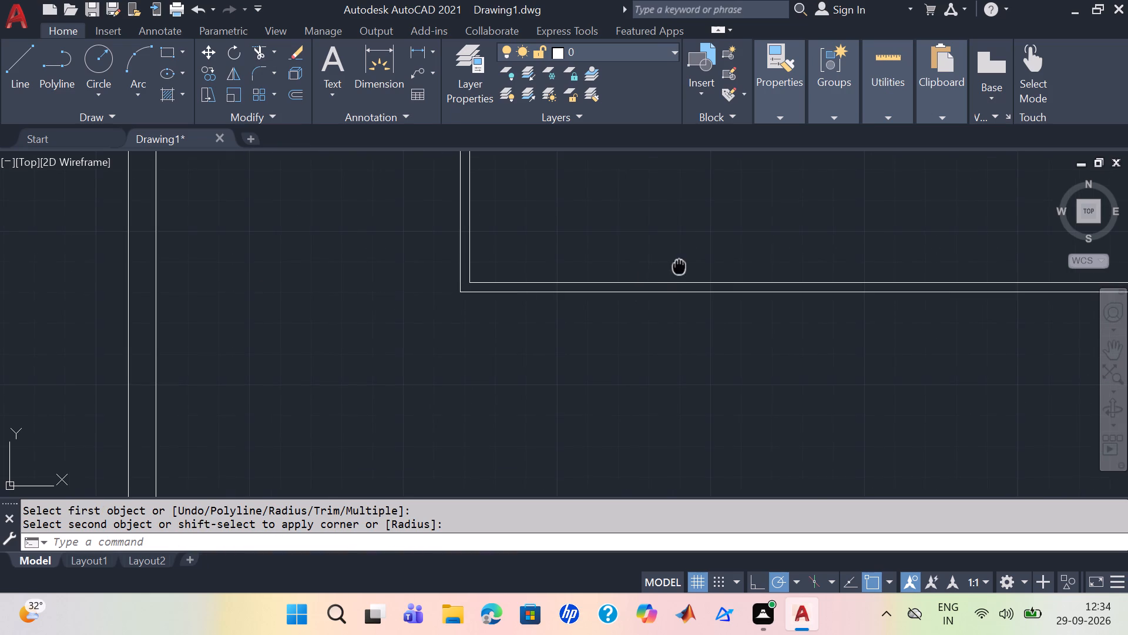
middle_click_drag(679, 265, 573, 328)
scroll(669, 277, "down", 5)
middle_click_drag(699, 275, 609, 369)
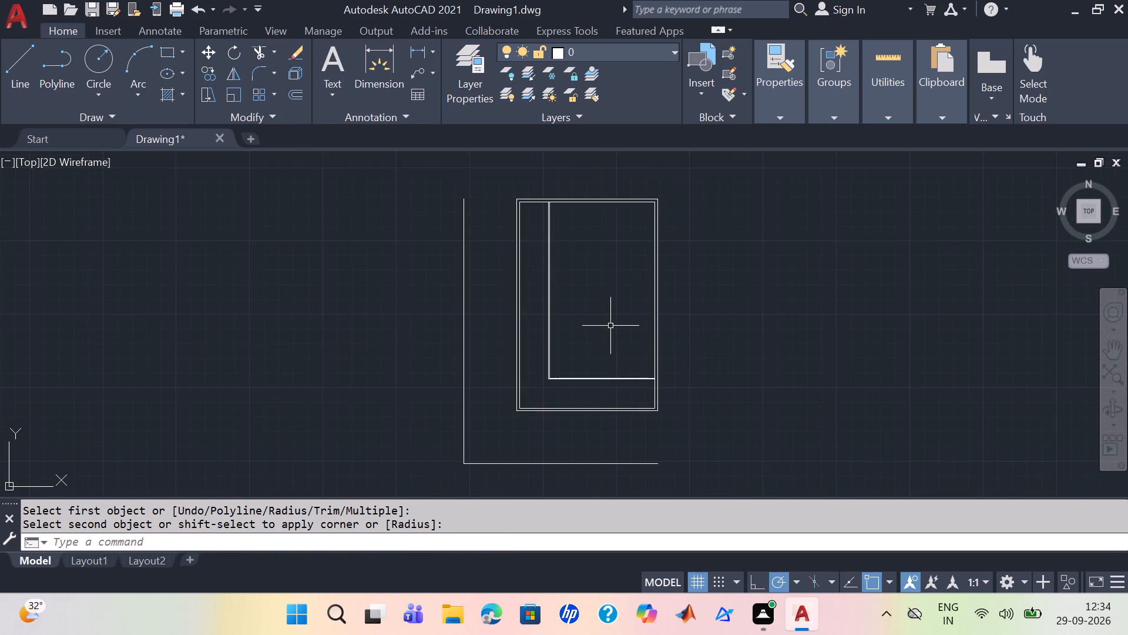
scroll(610, 320, "up", 2)
scroll(610, 320, "down", 1)
key("Escape")
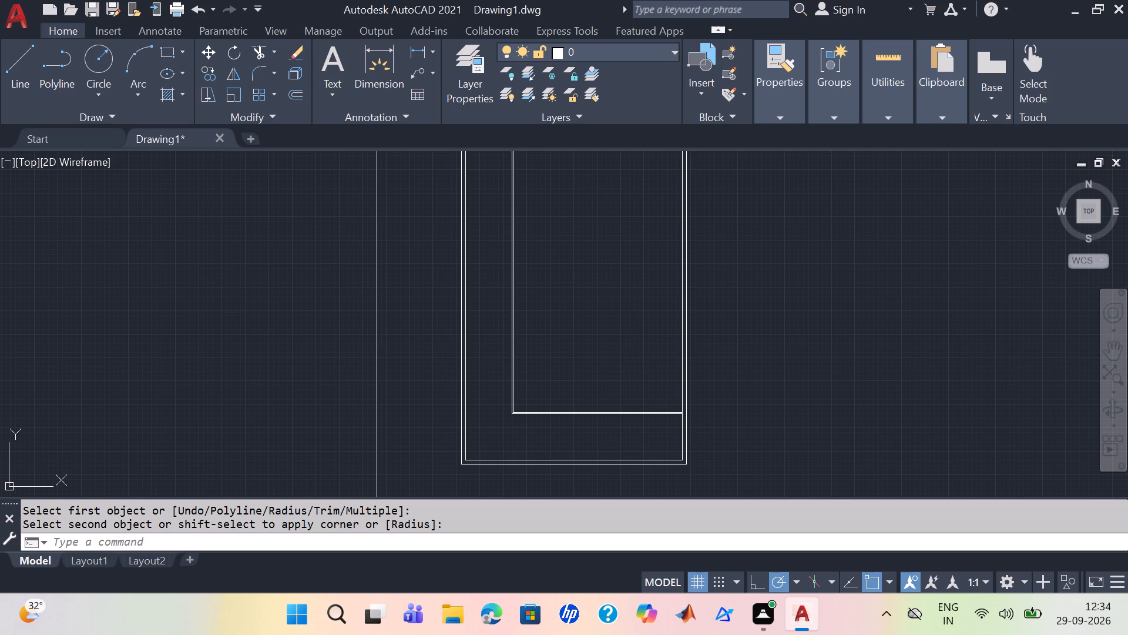
scroll(572, 340, "up", 1)
scroll(572, 345, "down", 1)
middle_click_drag(579, 364, 578, 366)
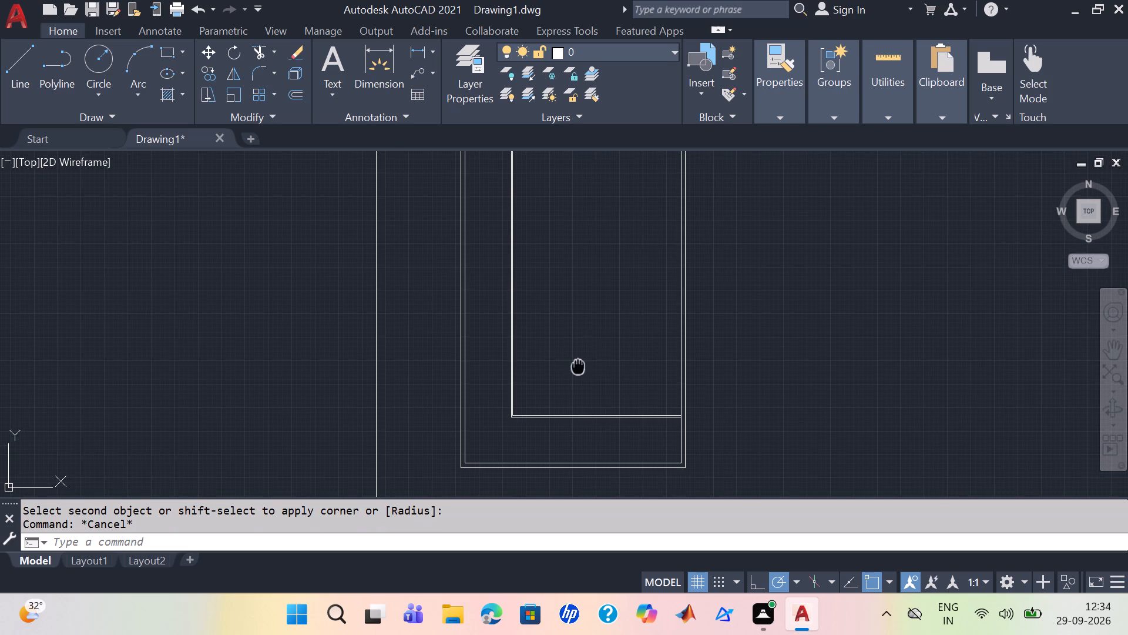
middle_click_drag(578, 366, 576, 371)
scroll(589, 377, "up", 1)
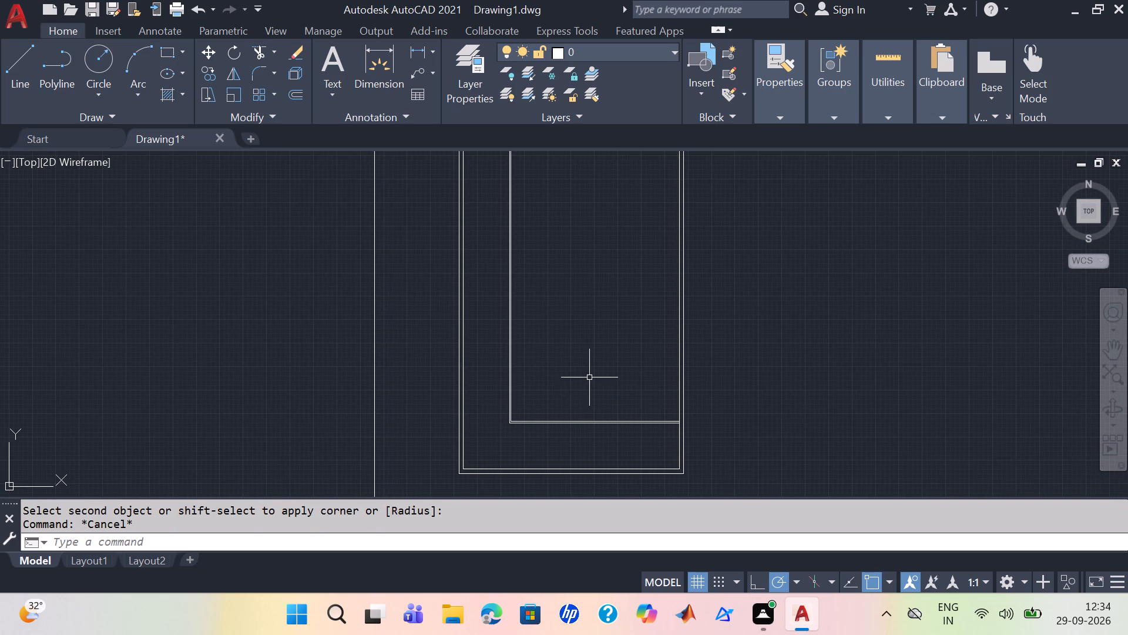
scroll(589, 377, "down", 1)
middle_click_drag(618, 376, 617, 338)
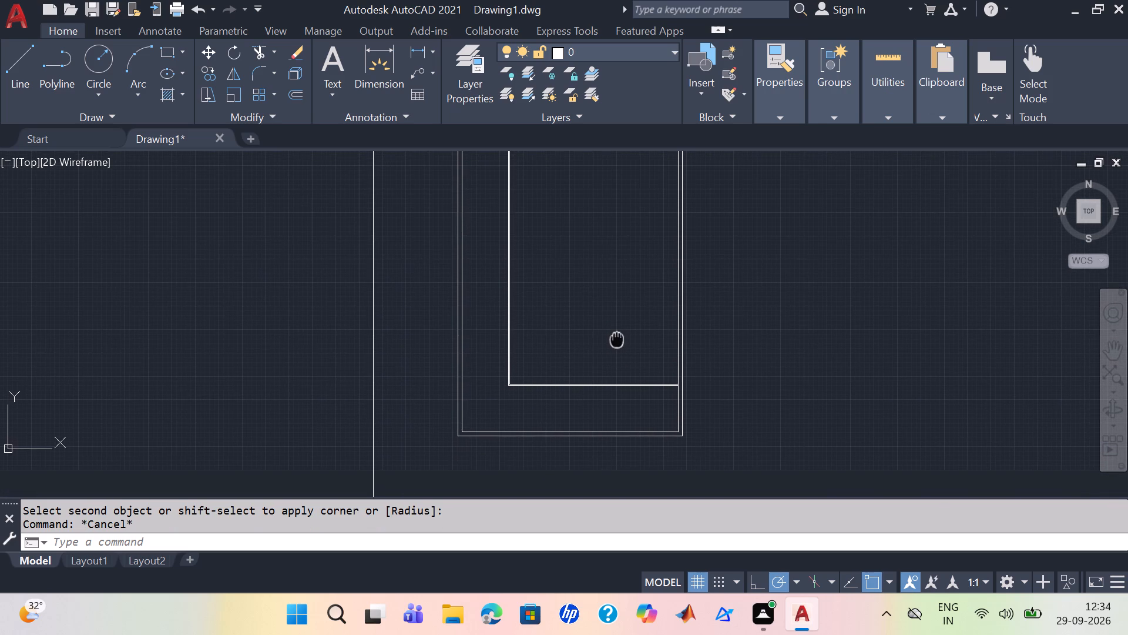
Examine the building's interior, from the lower partition corner up to the top wall.
middle_click_drag(617, 338, 617, 339)
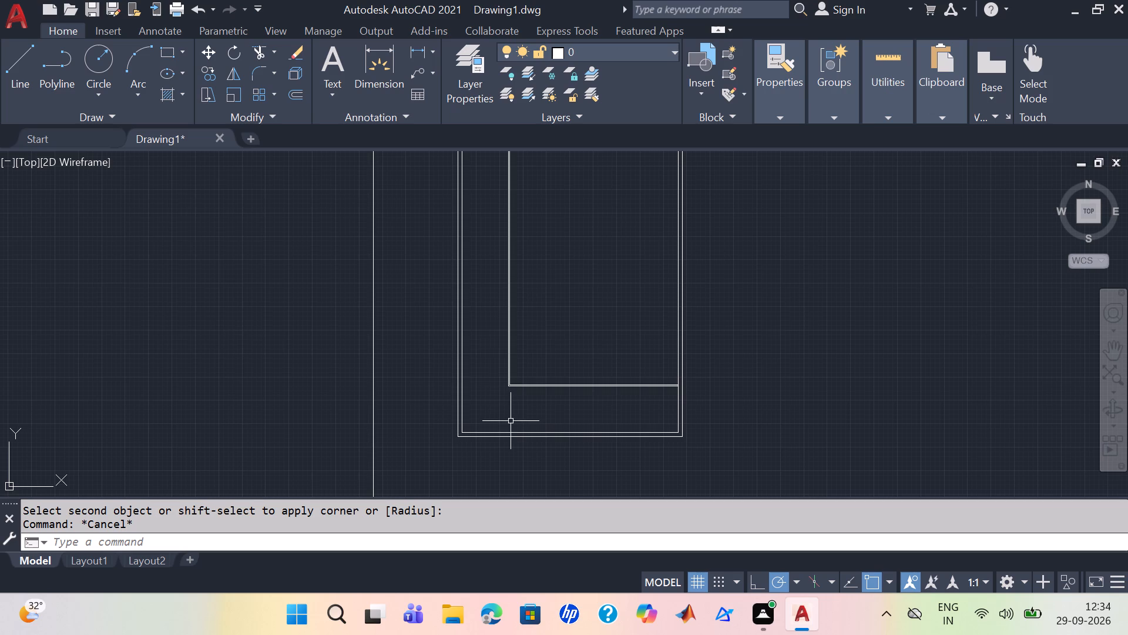
scroll(610, 286, "up", 1)
middle_click_drag(619, 286, 565, 370)
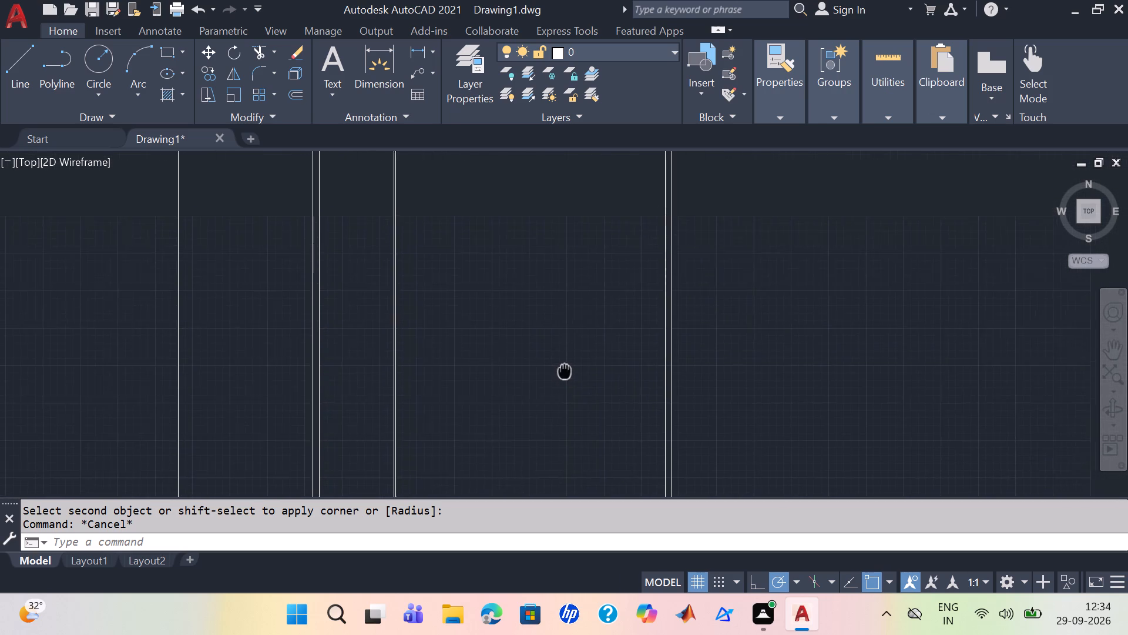
middle_click_drag(565, 370, 555, 380)
middle_click_drag(555, 370, 564, 310)
scroll(564, 310, "up", 1)
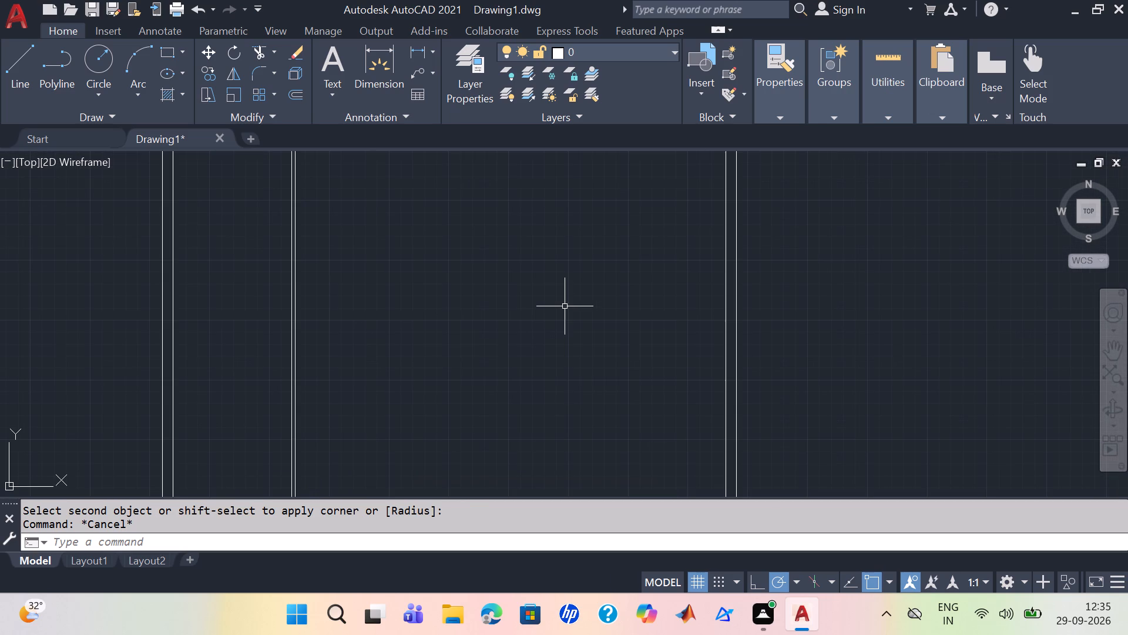
scroll(557, 233, "down", 3)
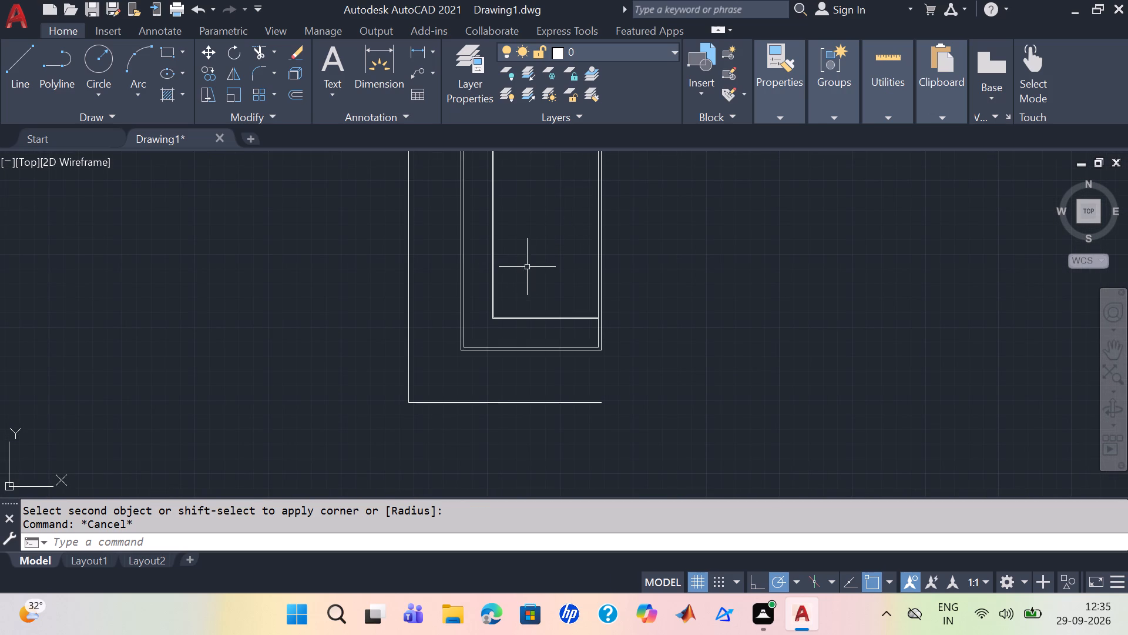
scroll(552, 262, "up", 1)
middle_click_drag(552, 262, 481, 349)
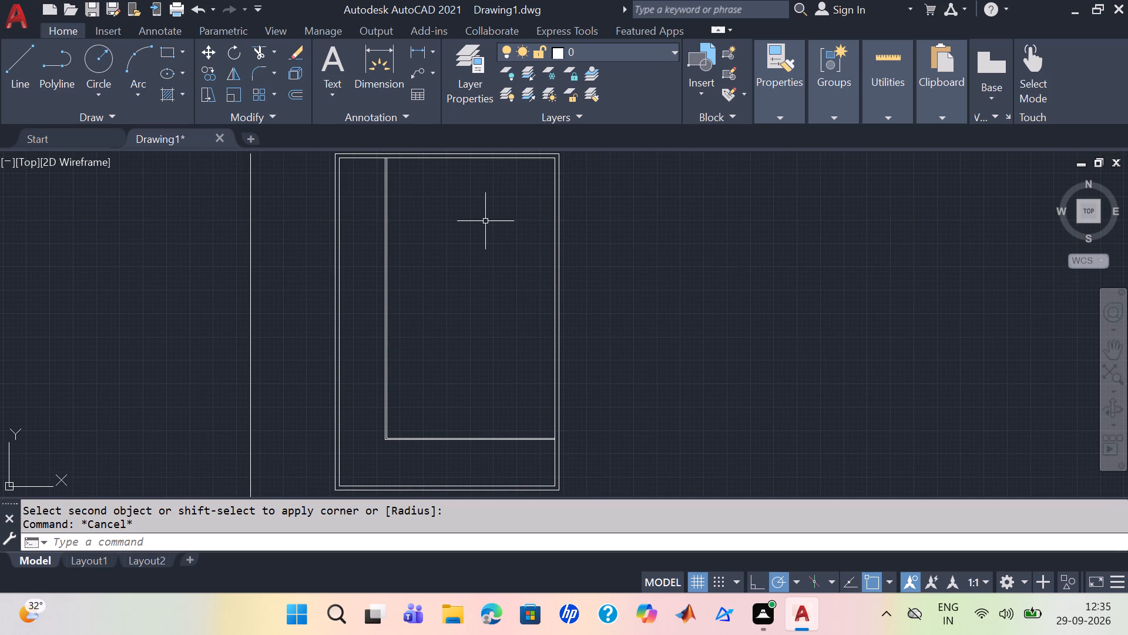
middle_click_drag(485, 223, 486, 242)
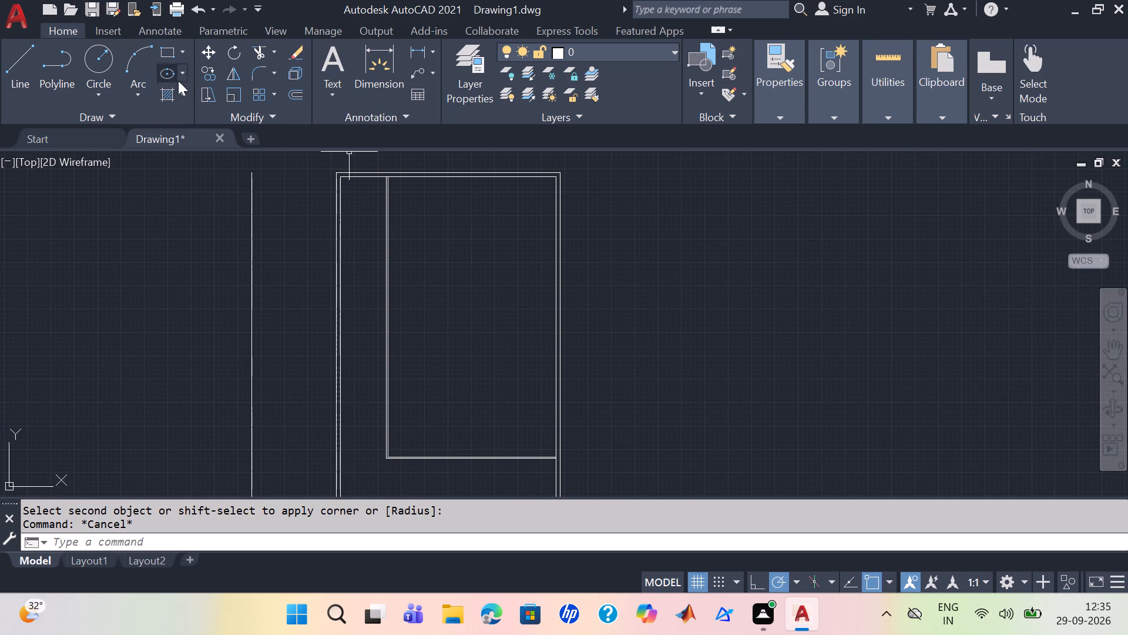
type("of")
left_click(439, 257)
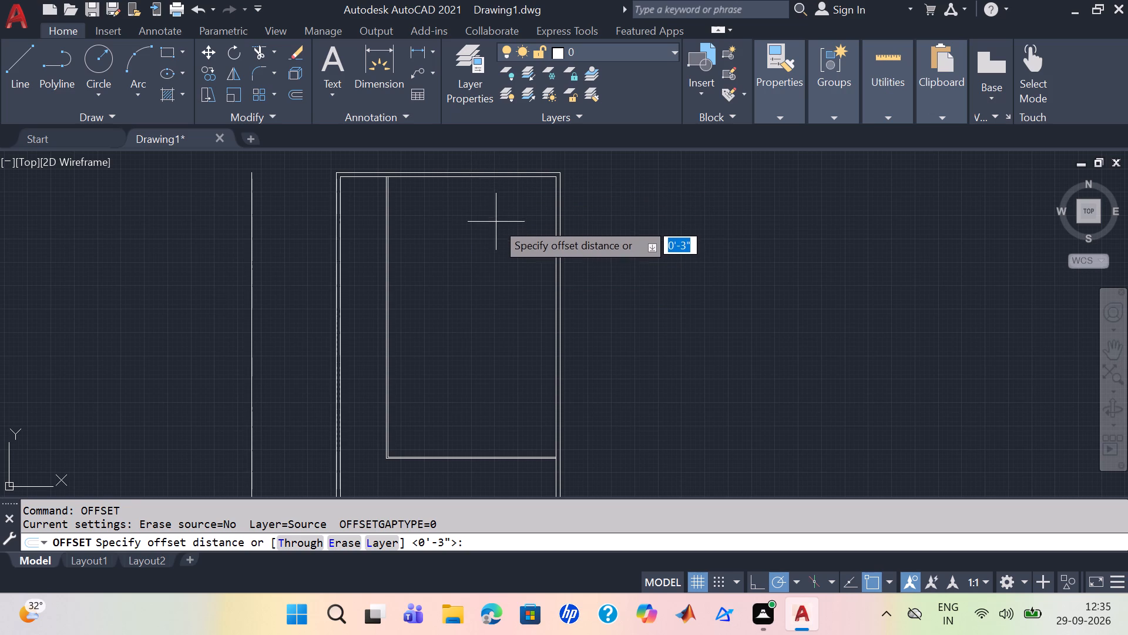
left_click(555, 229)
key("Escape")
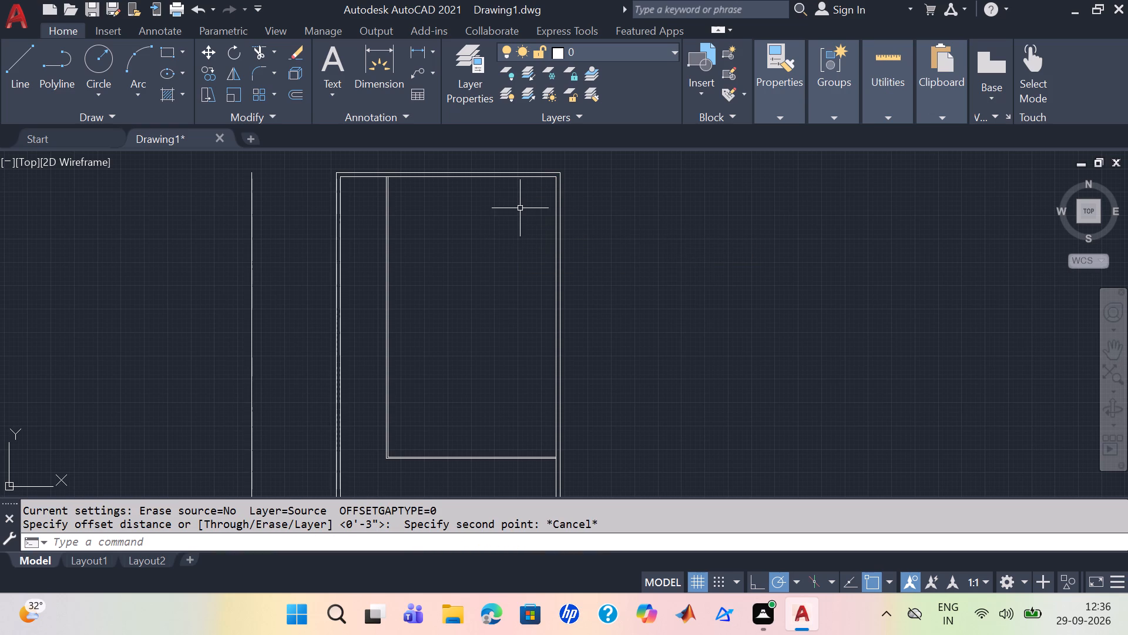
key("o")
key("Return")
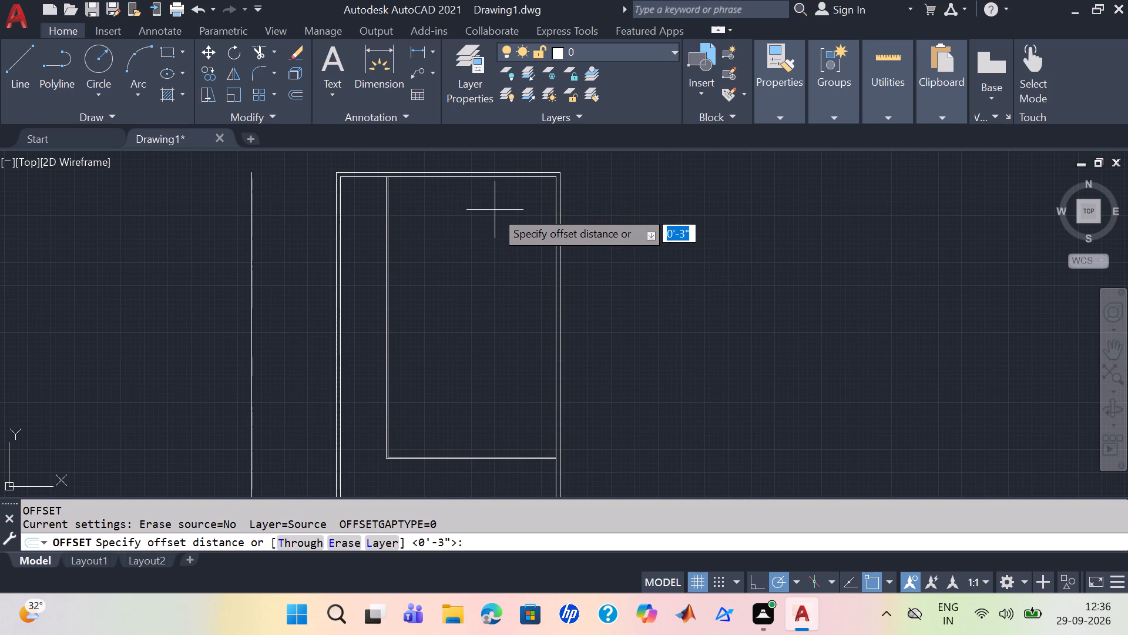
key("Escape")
Quick-measure the width and height of the room enclosed by the L-shaped partition.
left_click(883, 71)
left_click(894, 149)
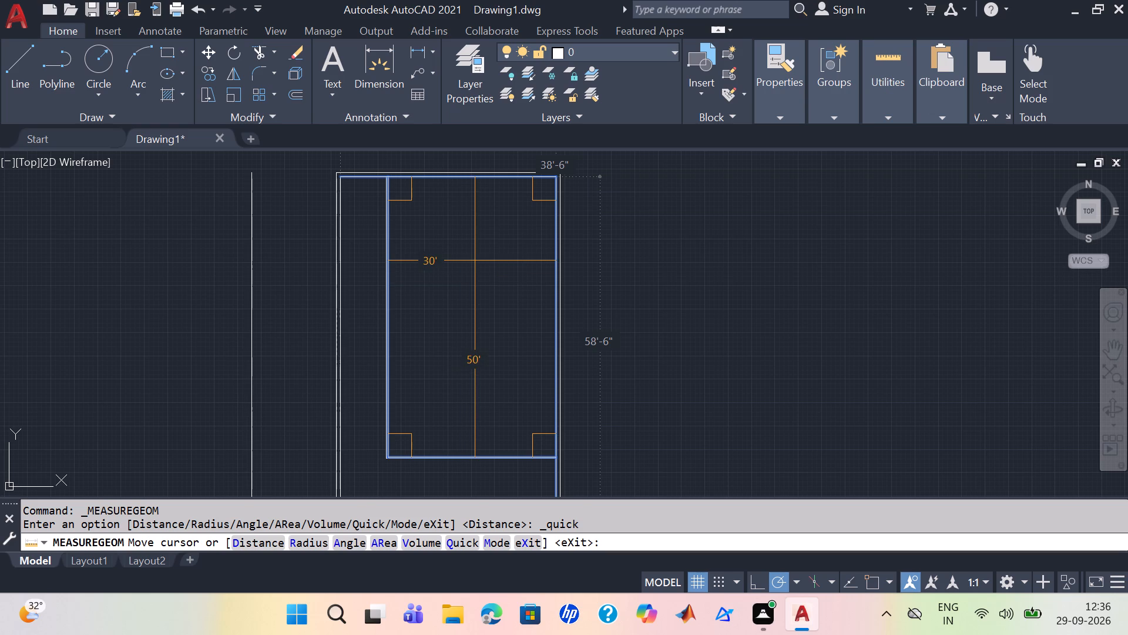
key("Escape")
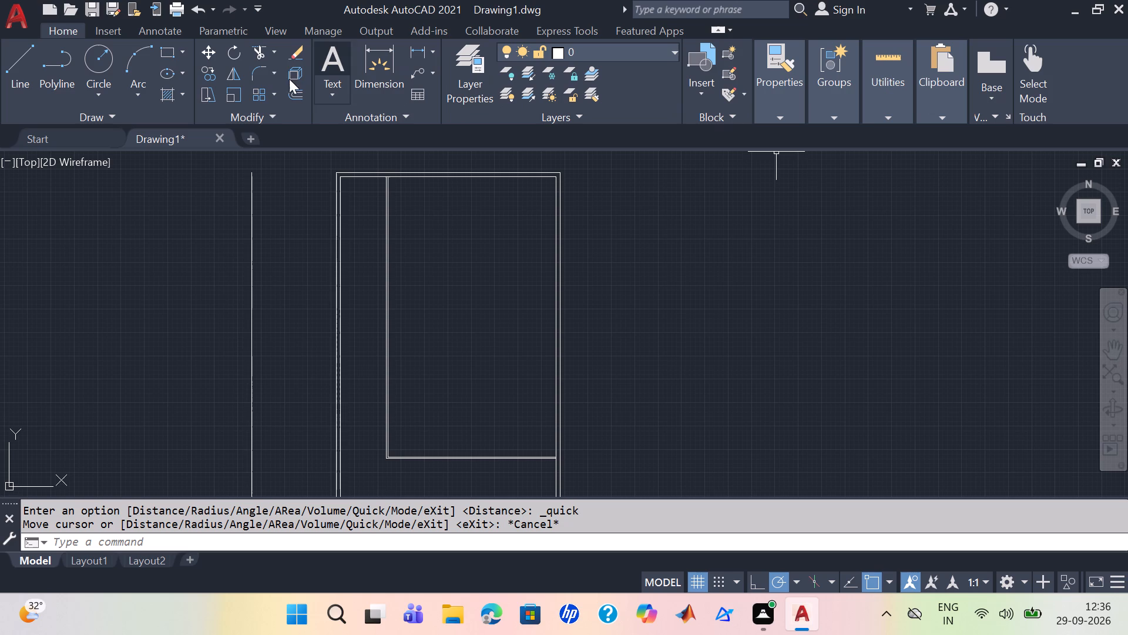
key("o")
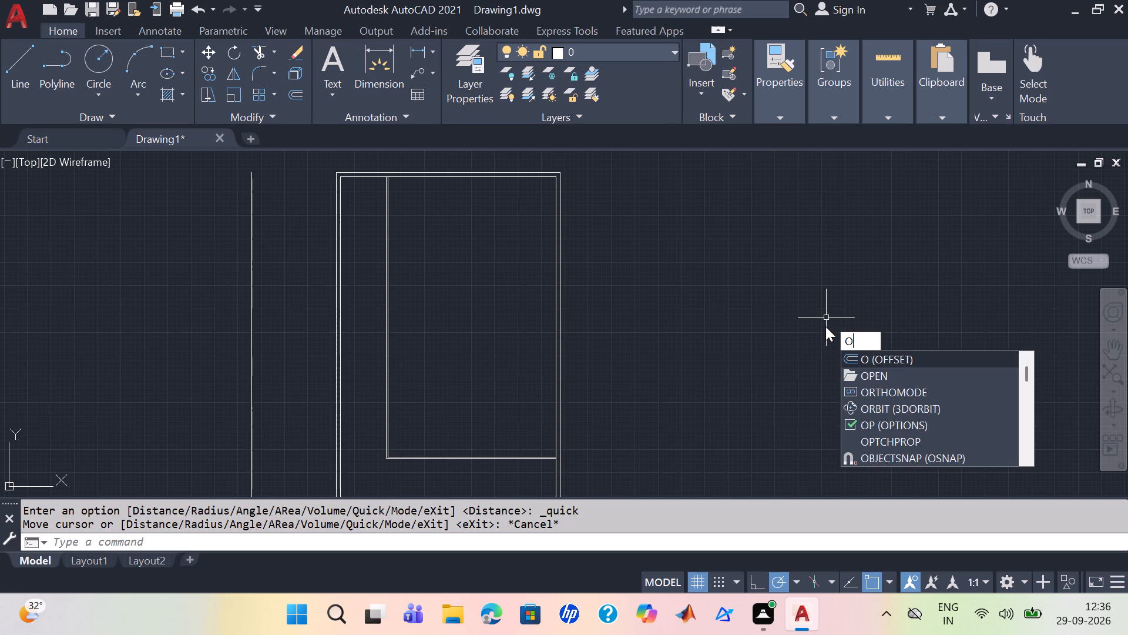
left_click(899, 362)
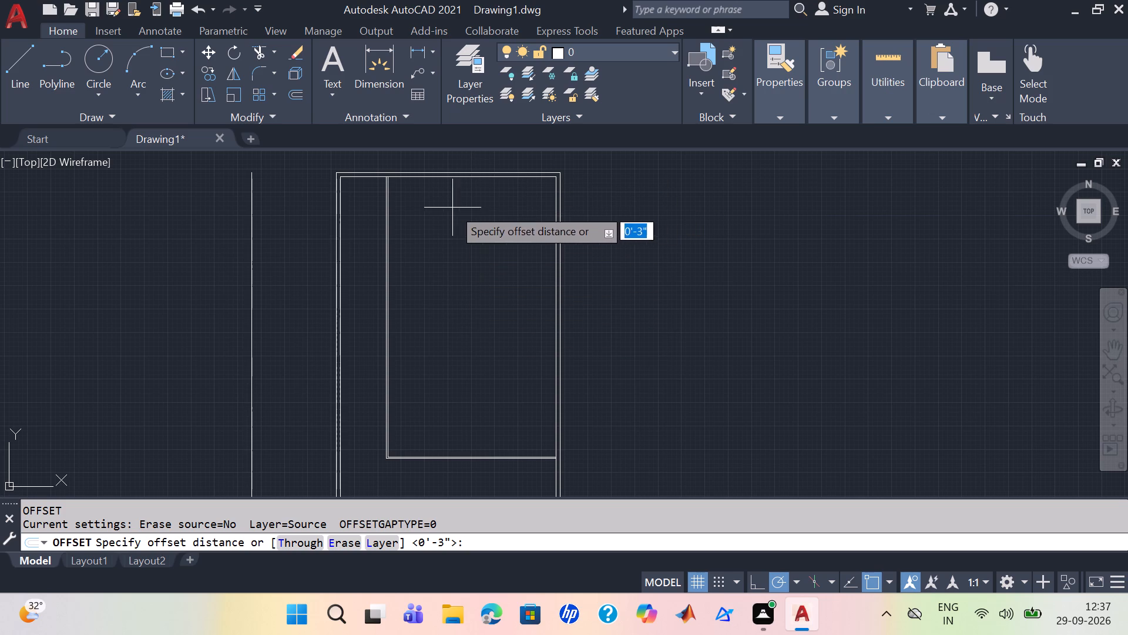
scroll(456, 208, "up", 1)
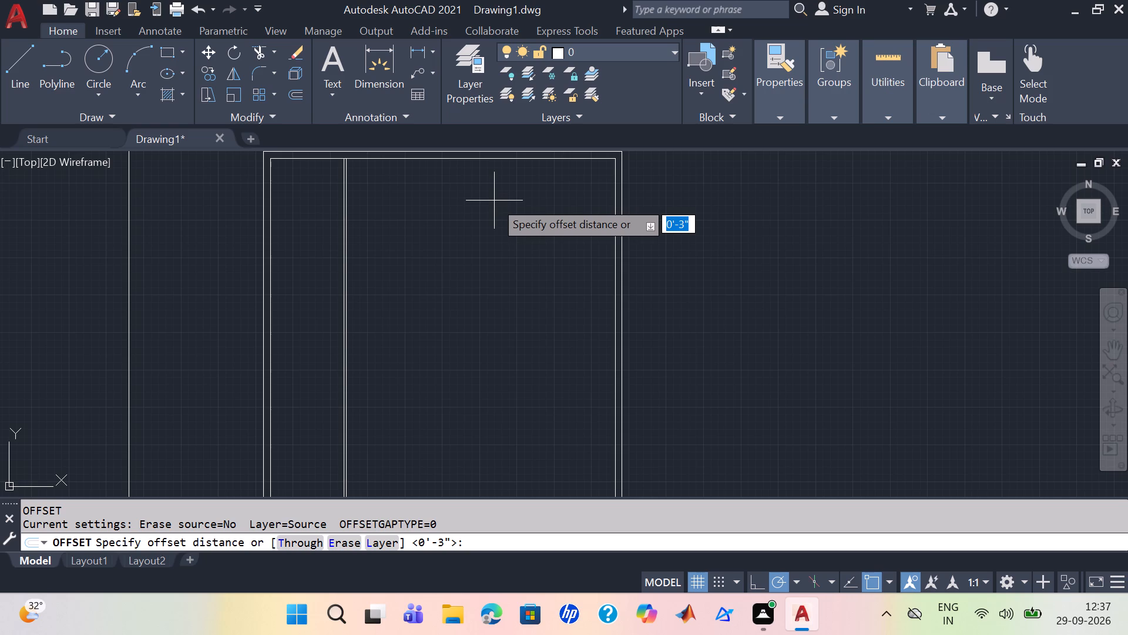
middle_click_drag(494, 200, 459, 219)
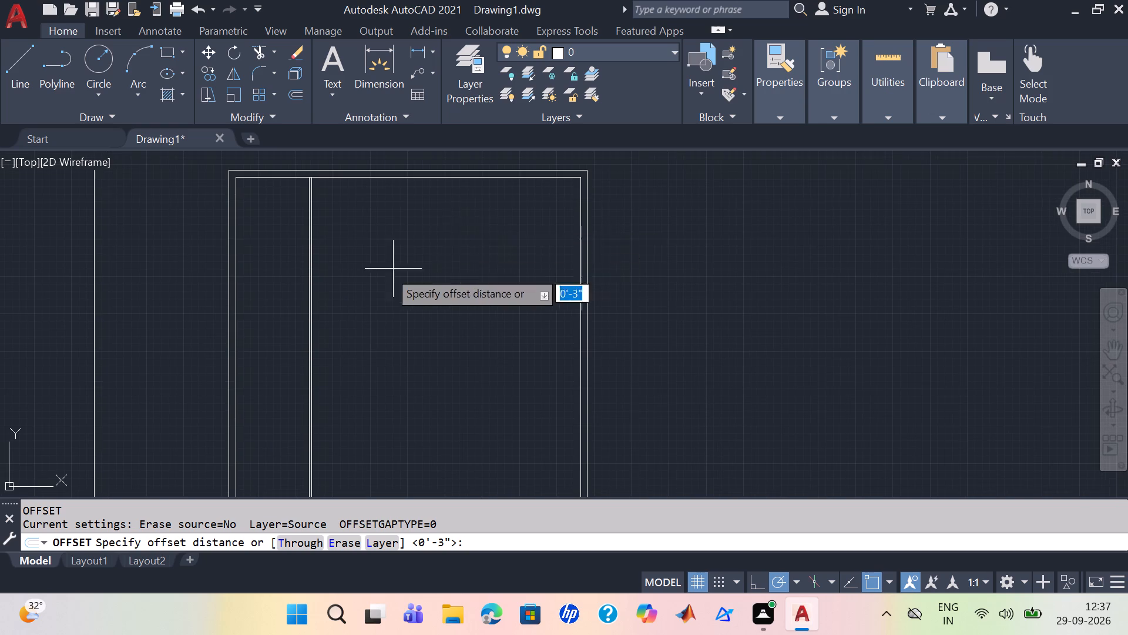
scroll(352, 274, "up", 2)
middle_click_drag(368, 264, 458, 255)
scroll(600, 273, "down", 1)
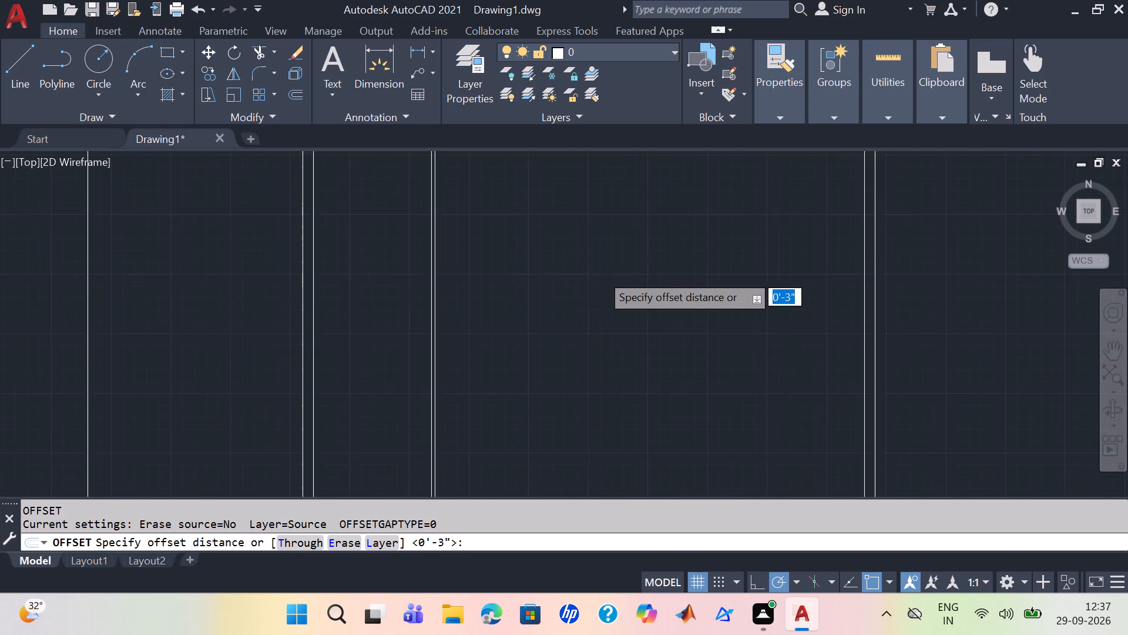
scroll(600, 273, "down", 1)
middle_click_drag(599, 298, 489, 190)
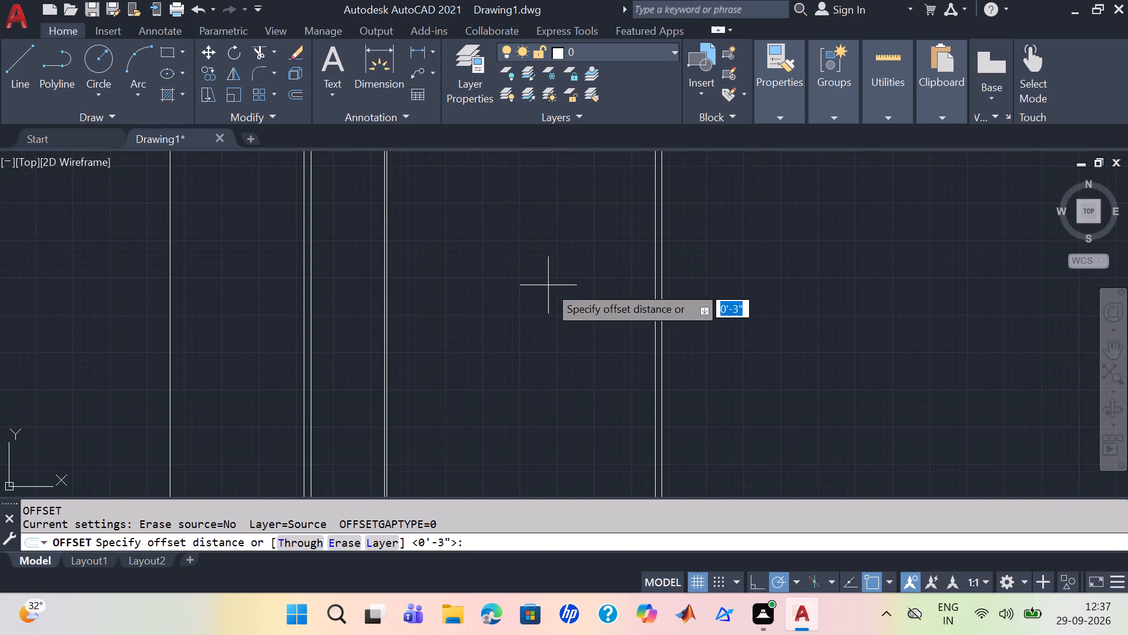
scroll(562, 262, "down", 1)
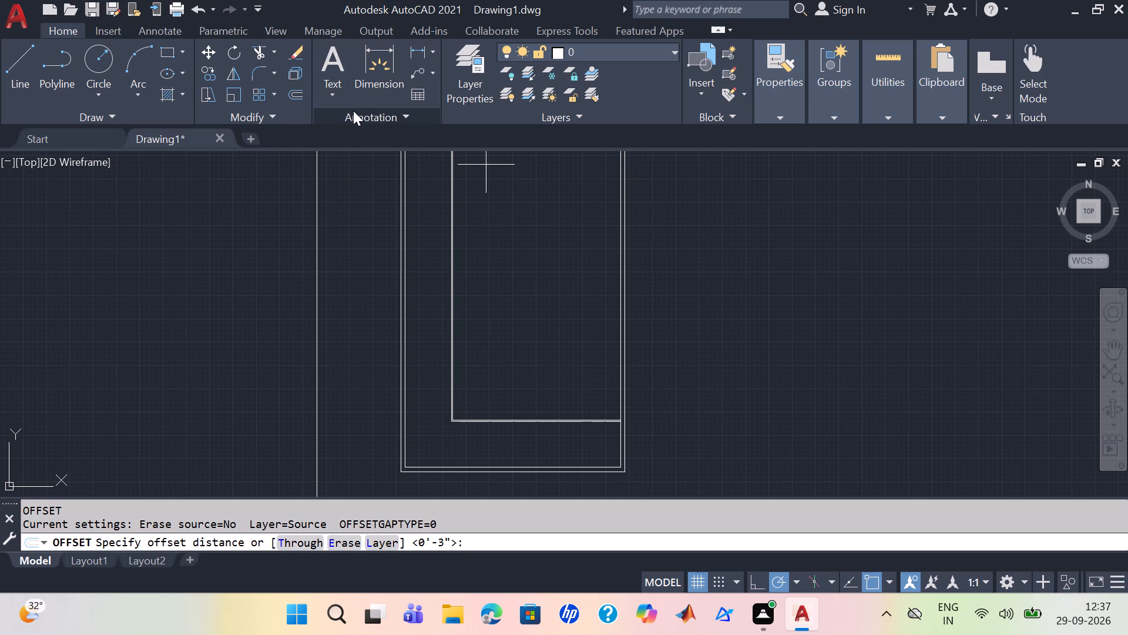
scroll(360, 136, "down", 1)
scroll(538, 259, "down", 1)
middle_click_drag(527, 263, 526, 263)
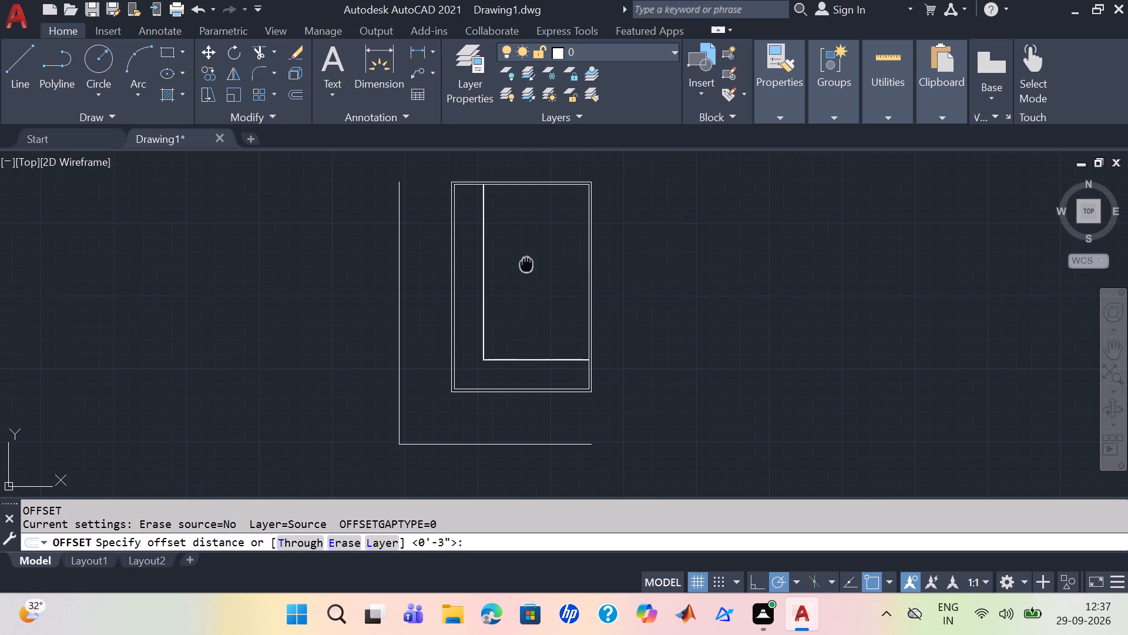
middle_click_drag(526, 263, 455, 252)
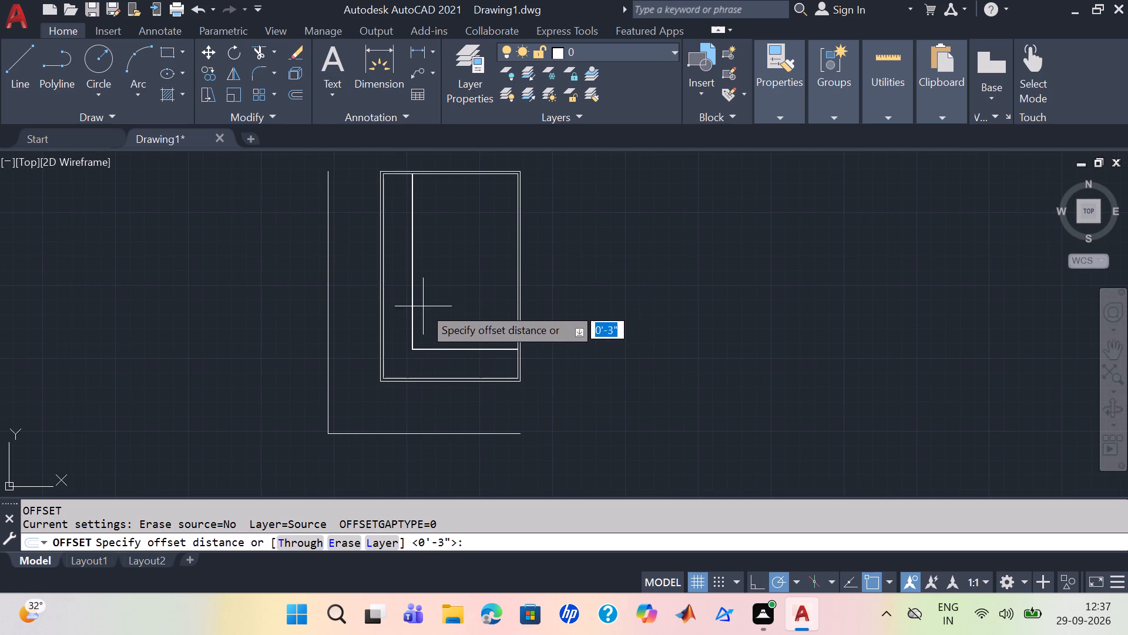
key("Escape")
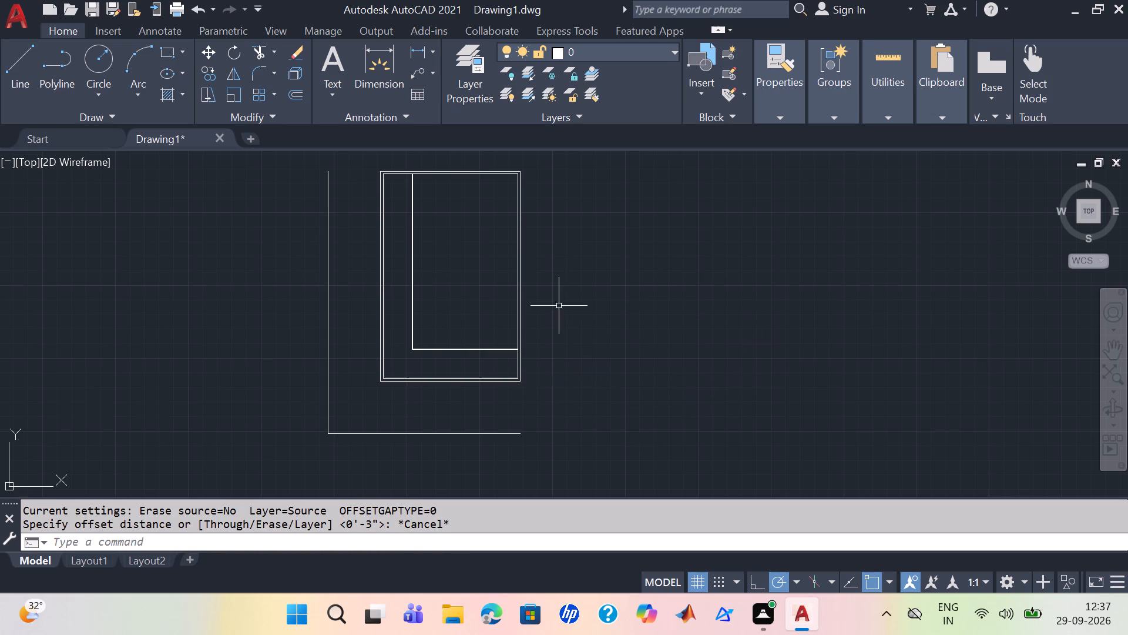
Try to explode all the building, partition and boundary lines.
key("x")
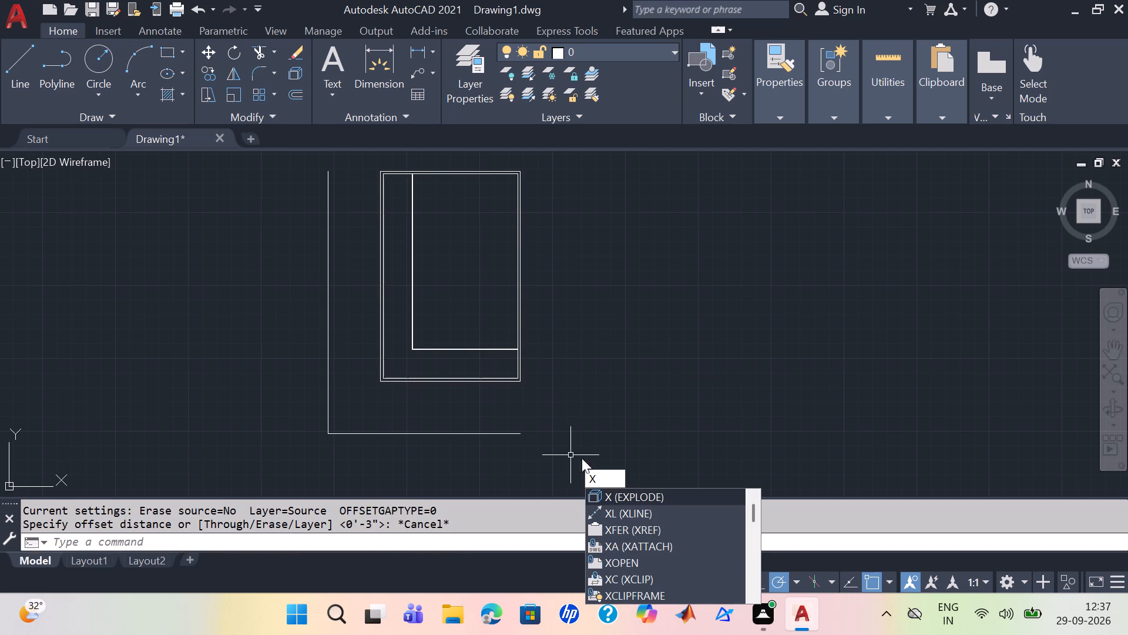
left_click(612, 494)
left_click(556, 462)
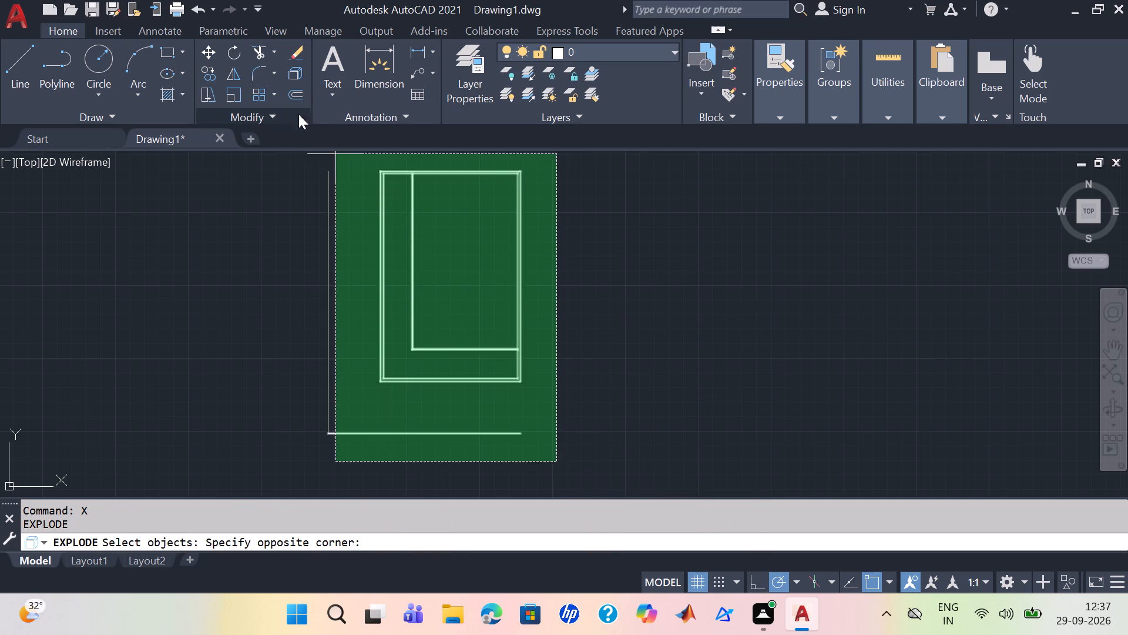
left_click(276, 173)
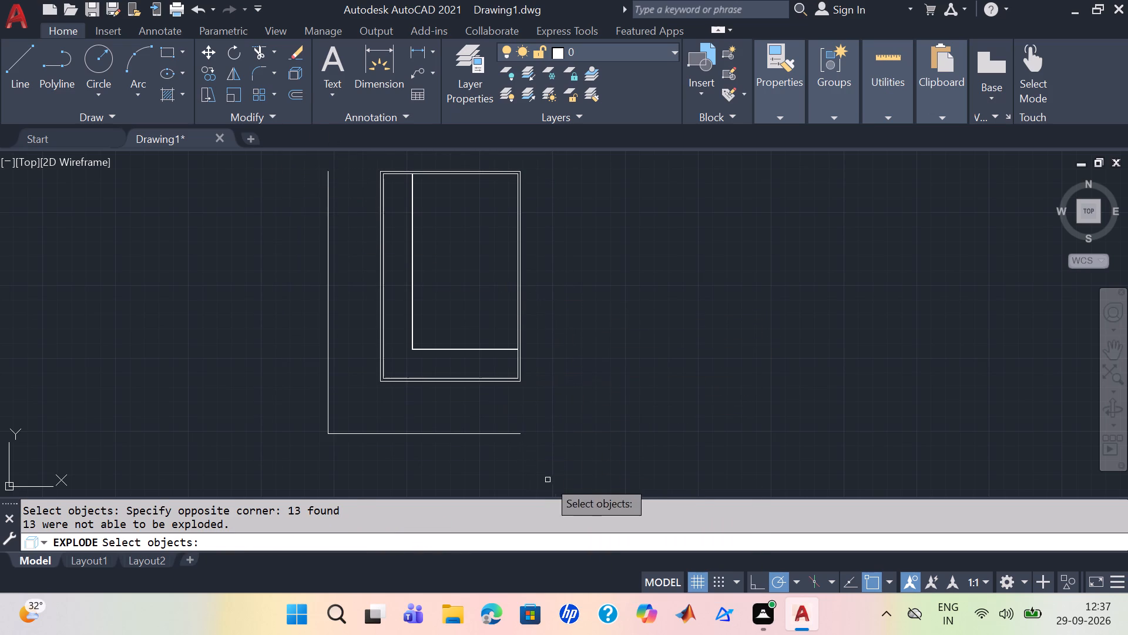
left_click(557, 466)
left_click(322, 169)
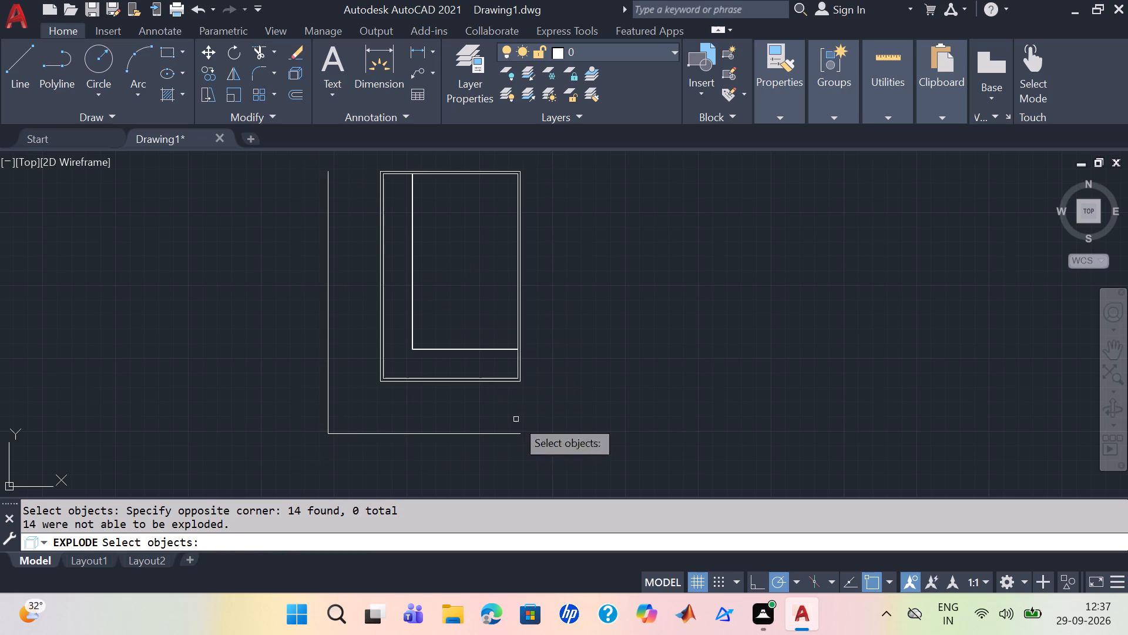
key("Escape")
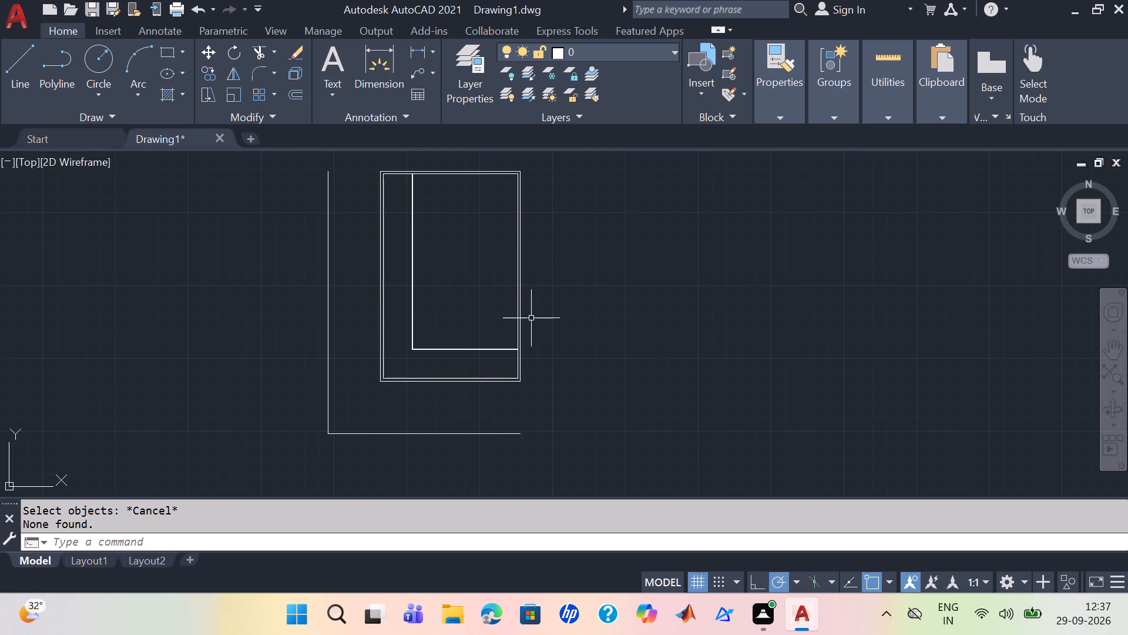
Offset the building's inner top wall line 18' down into the interior.
scroll(424, 329, "up", 2)
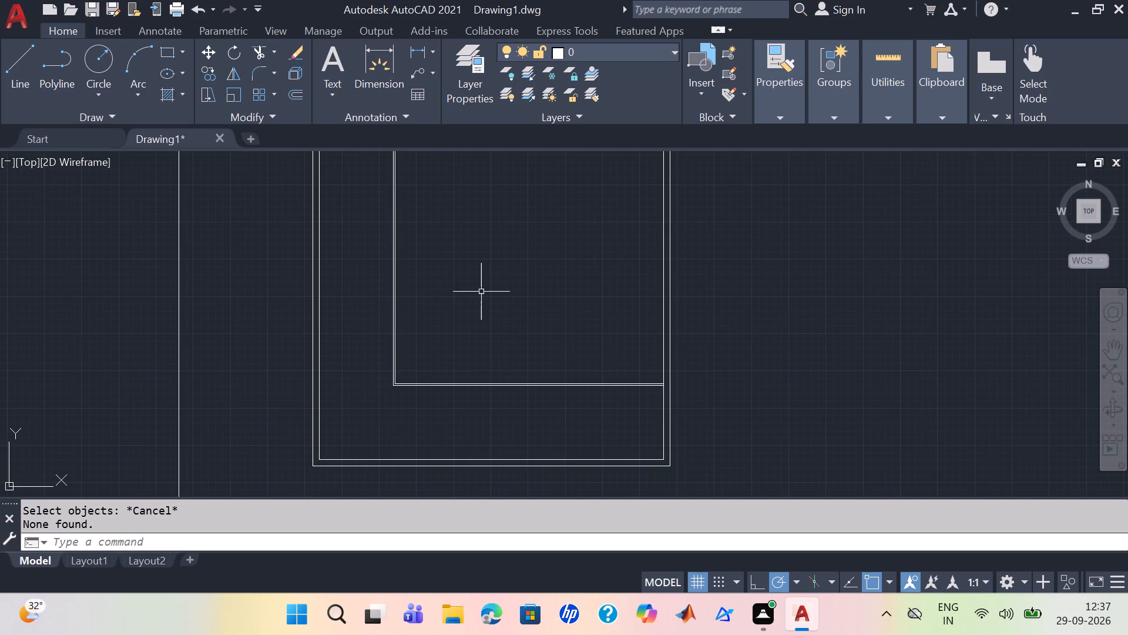
scroll(481, 292, "up", 1)
middle_click_drag(481, 292, 364, 371)
scroll(483, 302, "down", 2)
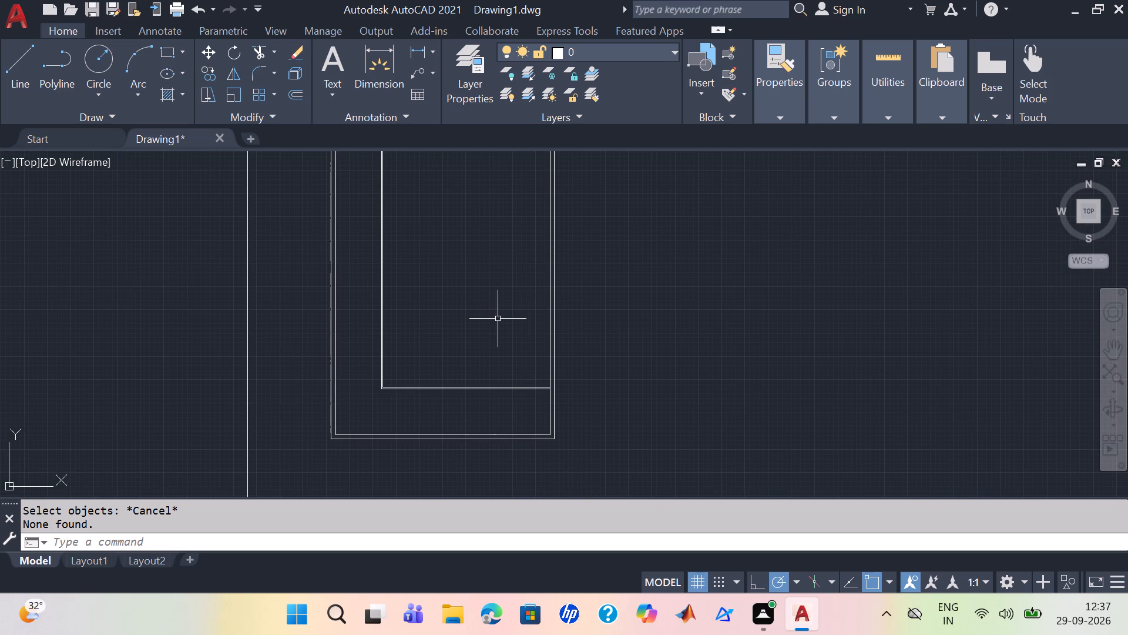
middle_click_drag(494, 300, 437, 336)
scroll(448, 318, "down", 1)
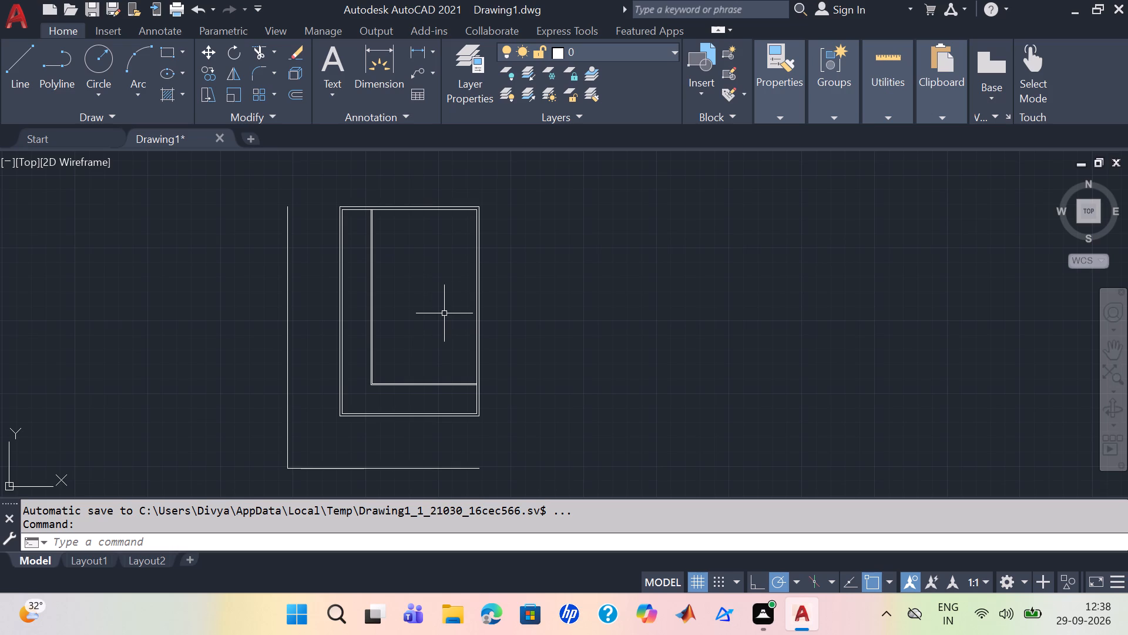
key("o")
key("Return")
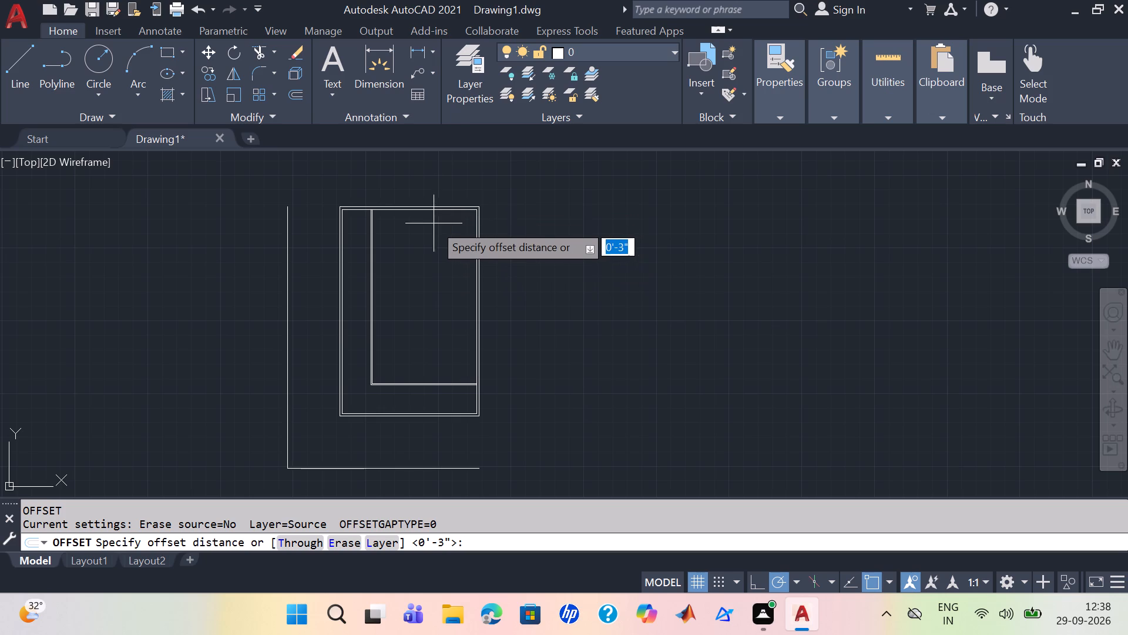
scroll(431, 222, "up", 1)
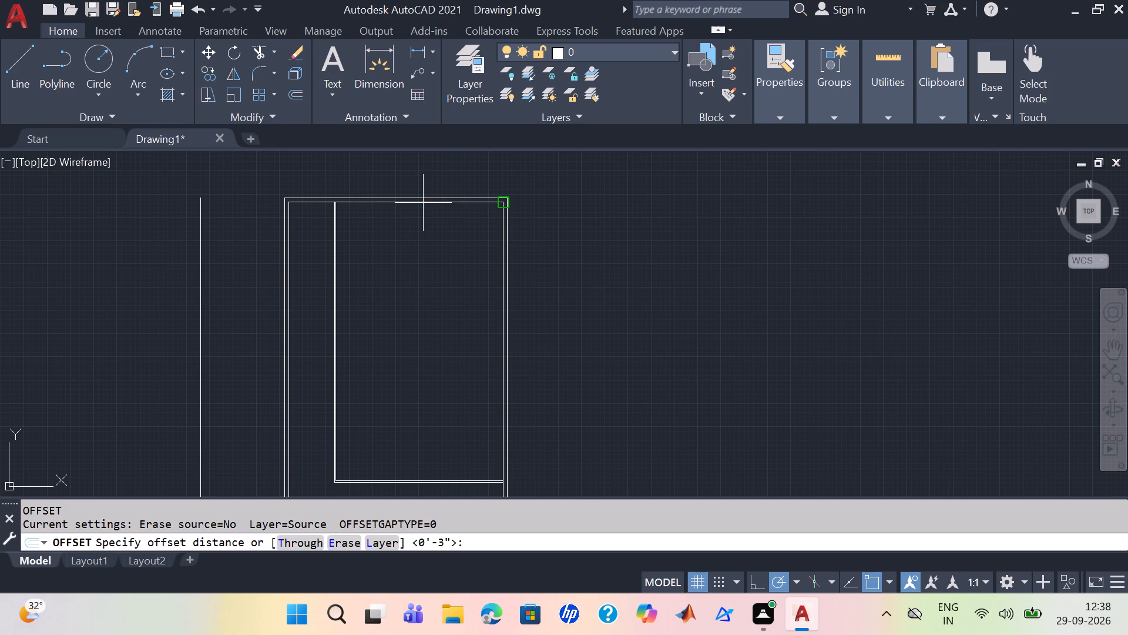
type("18")
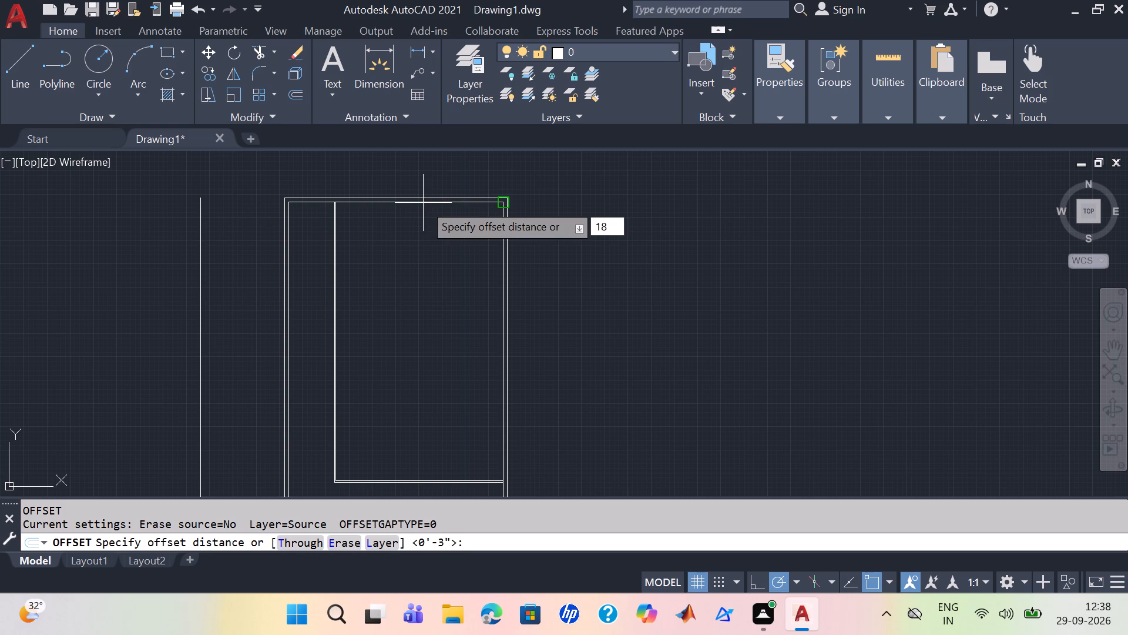
key("apostrophe")
key("Return")
scroll(423, 203, "up", 1)
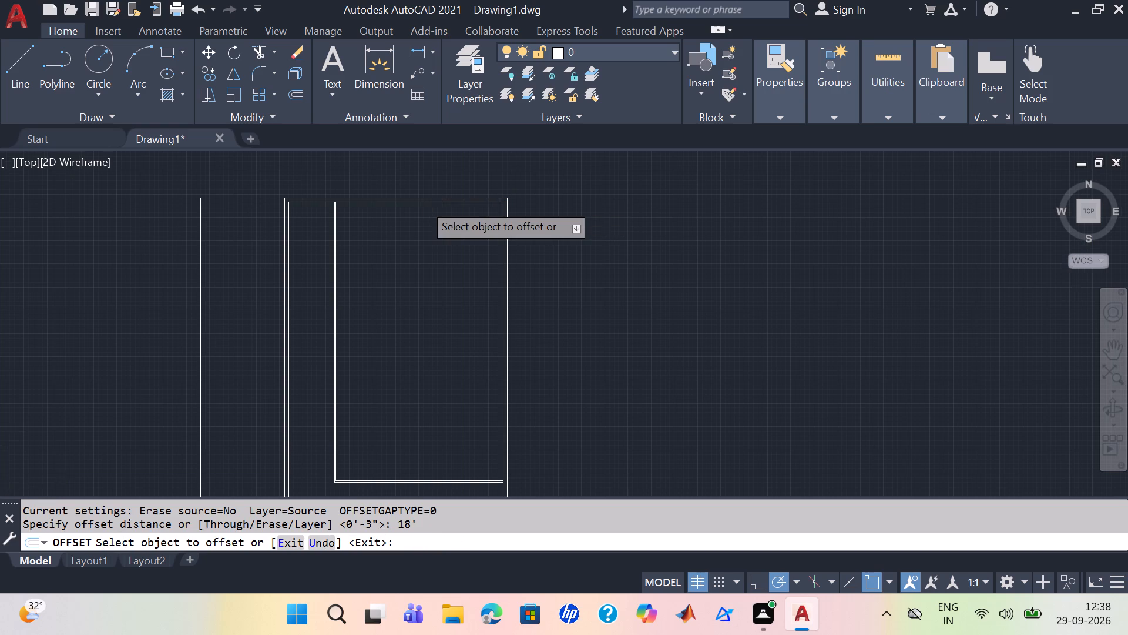
left_click(423, 203)
scroll(423, 419, "down", 2)
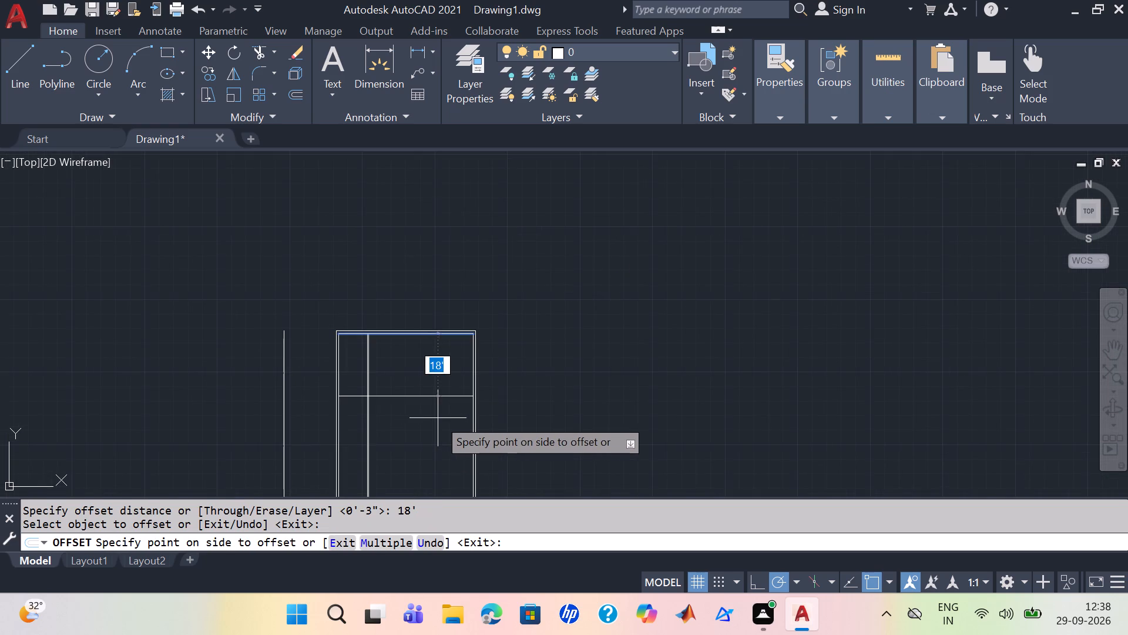
middle_click_drag(432, 418, 427, 306)
scroll(417, 303, "up", 2)
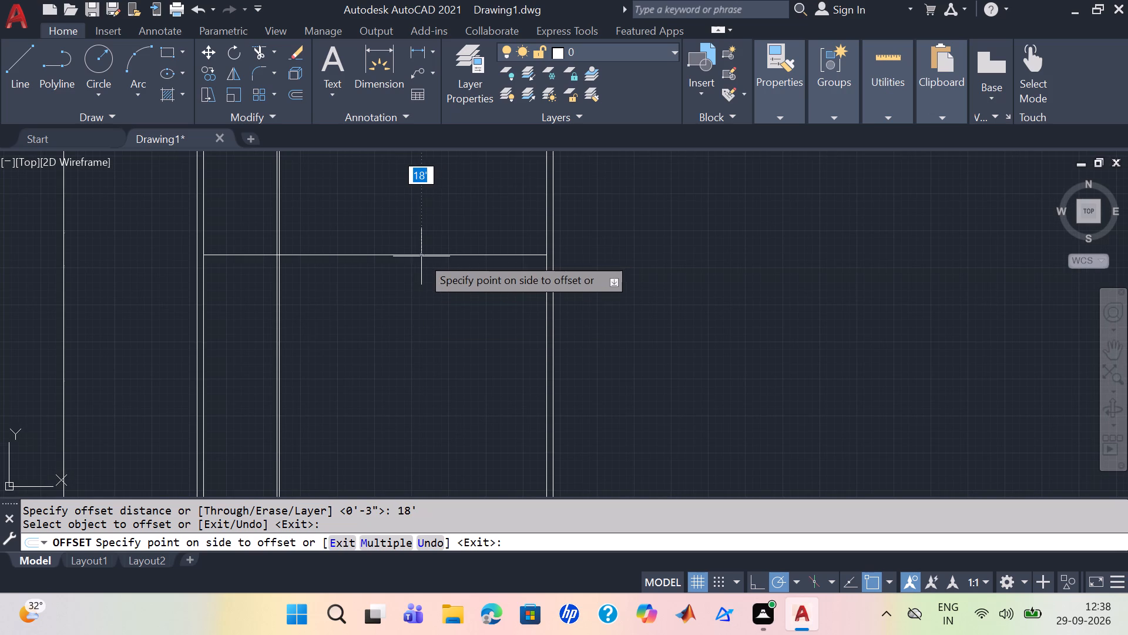
scroll(410, 316, "down", 1)
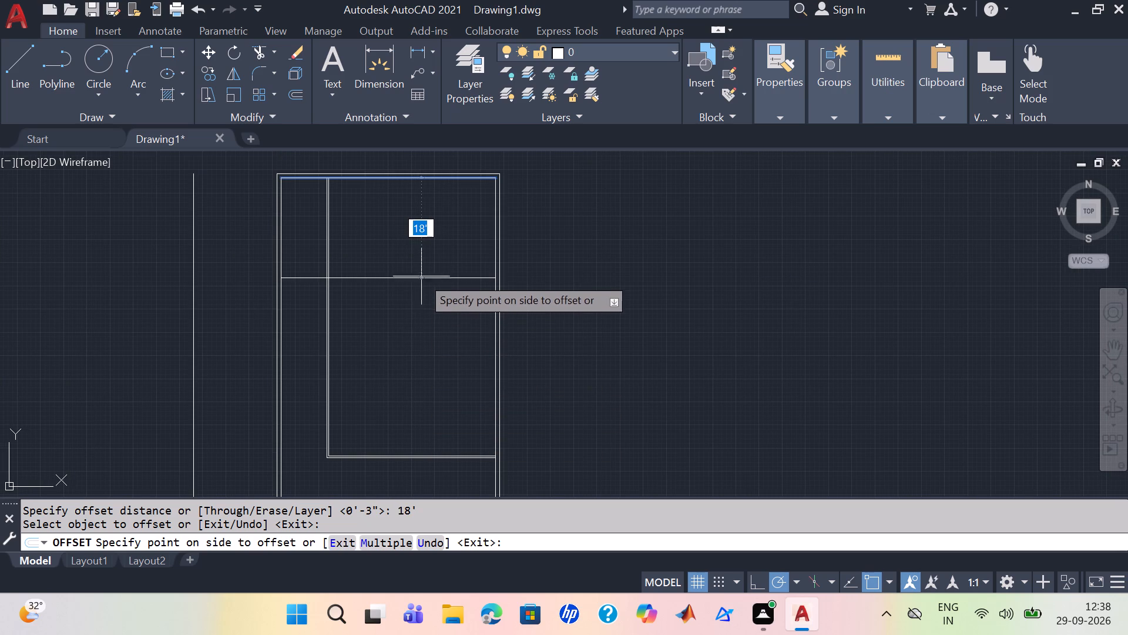
left_click(420, 279)
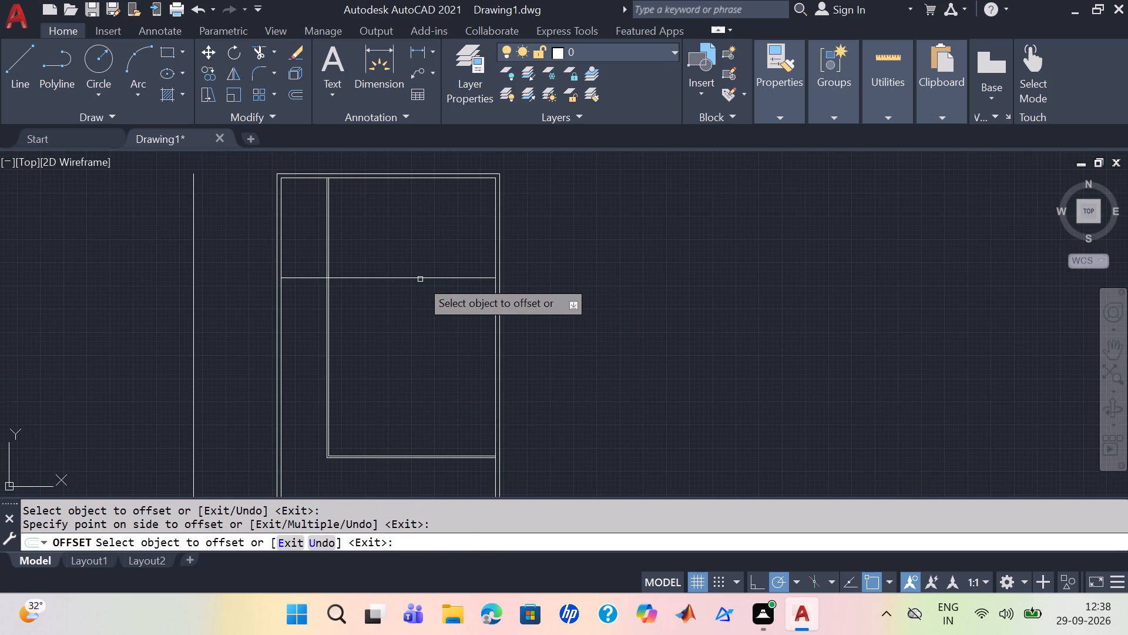
Offset the new horizontal cross line another 18' downward to divide the interior again.
left_click(420, 278)
scroll(428, 369, "down", 1)
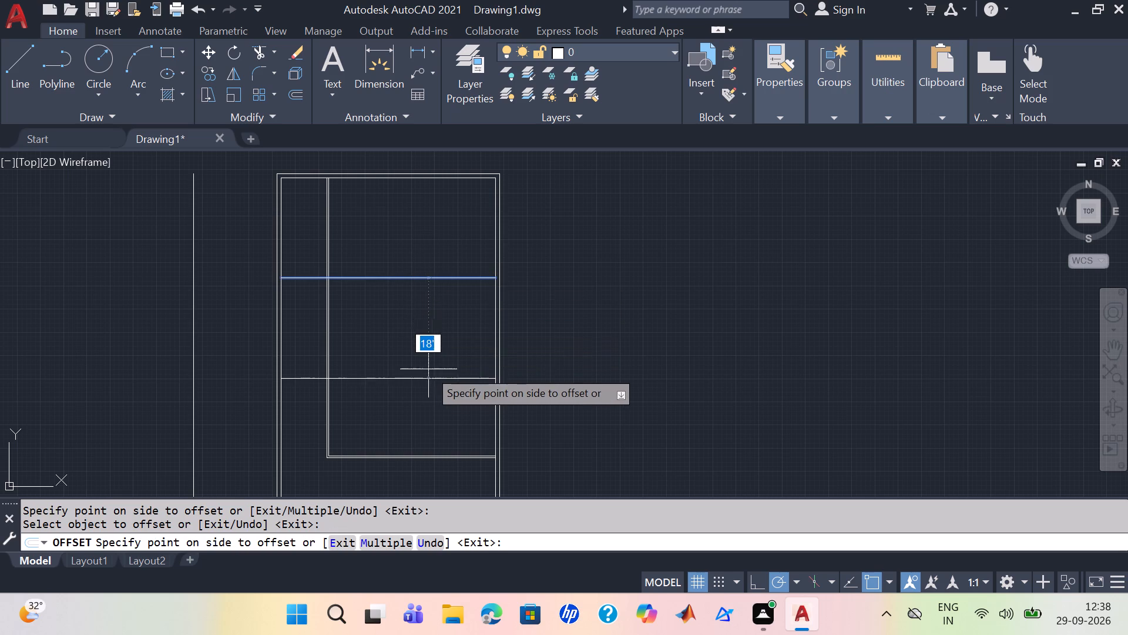
middle_click(424, 359)
scroll(559, 347, "up", 1)
middle_click_drag(560, 350, 562, 370)
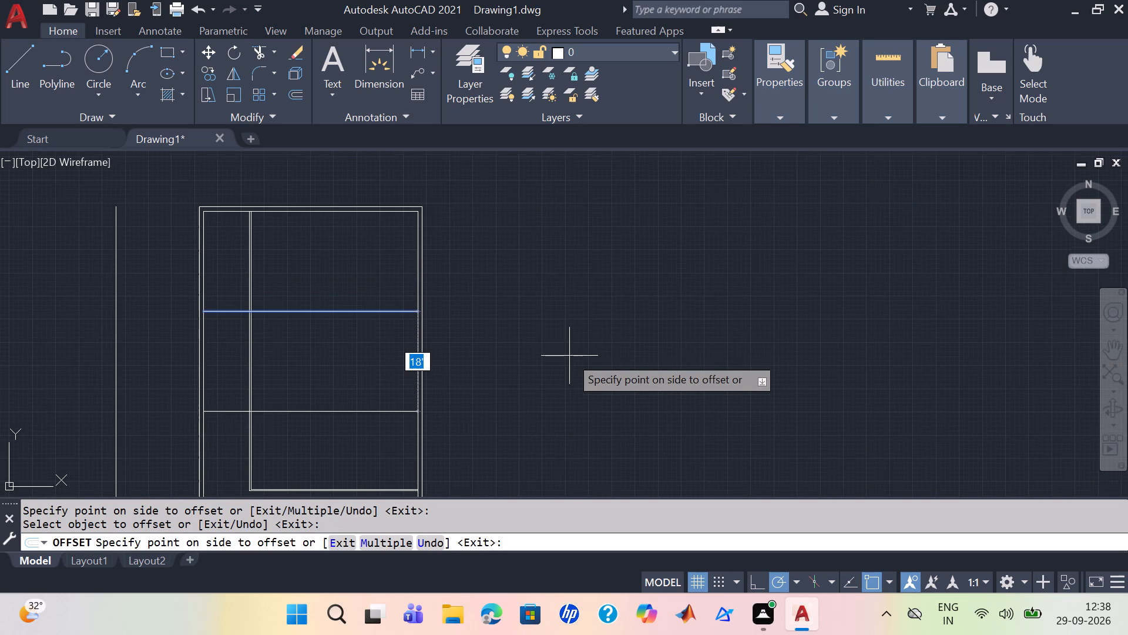
left_click(568, 338)
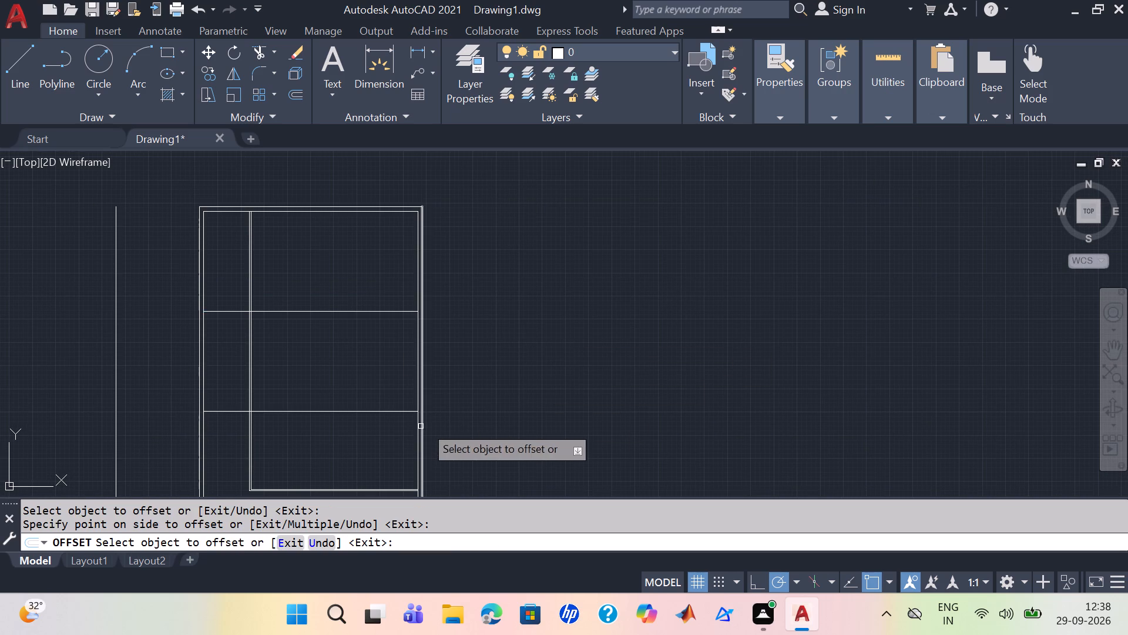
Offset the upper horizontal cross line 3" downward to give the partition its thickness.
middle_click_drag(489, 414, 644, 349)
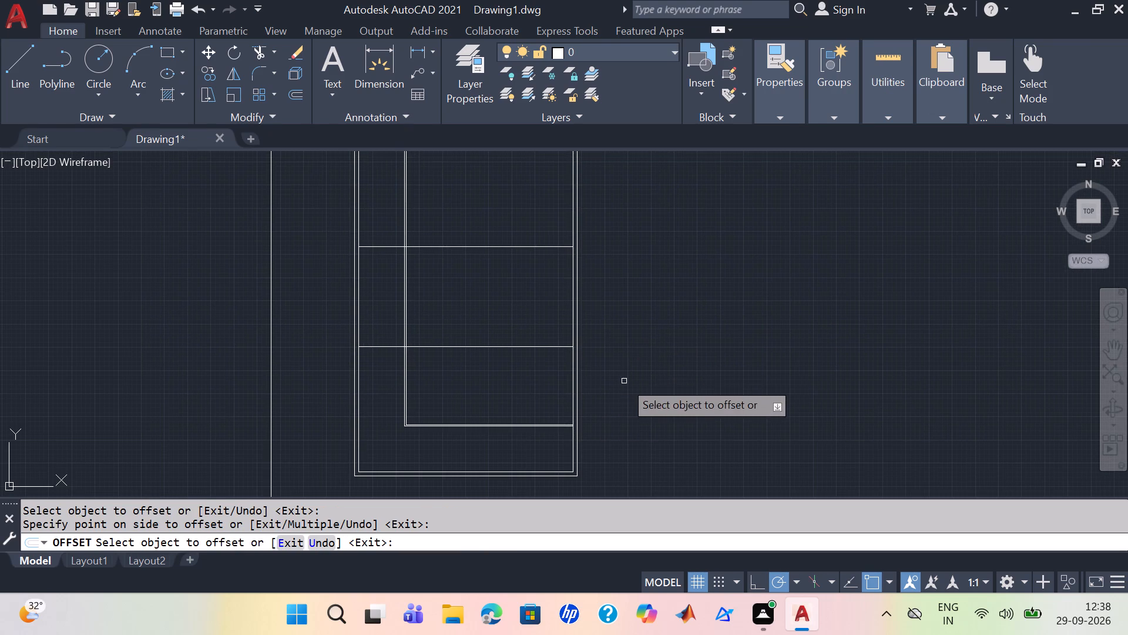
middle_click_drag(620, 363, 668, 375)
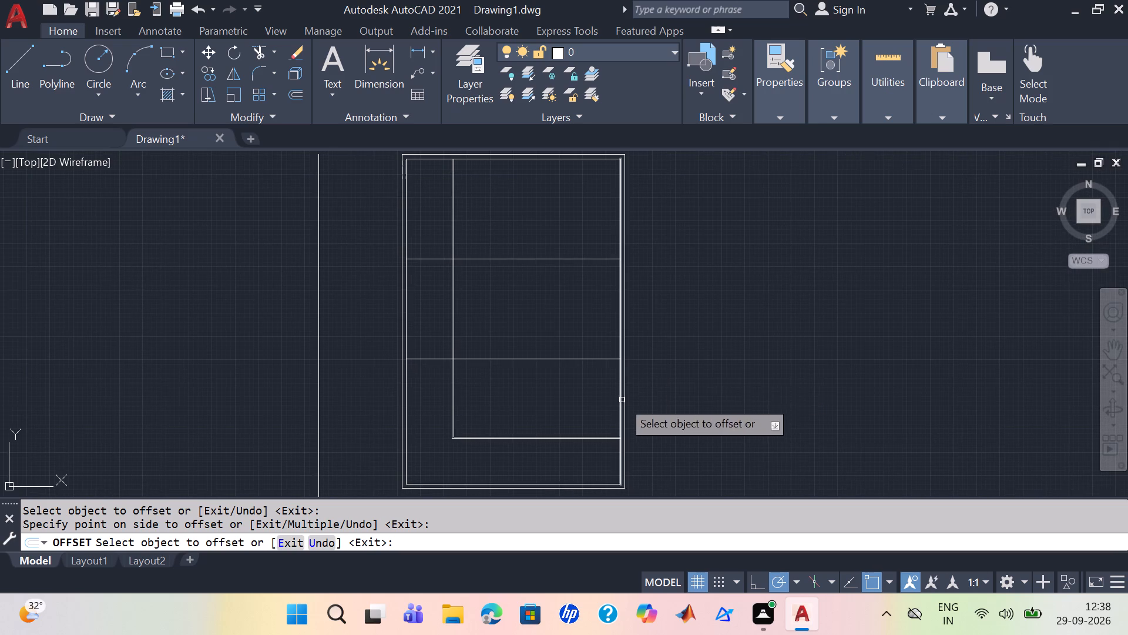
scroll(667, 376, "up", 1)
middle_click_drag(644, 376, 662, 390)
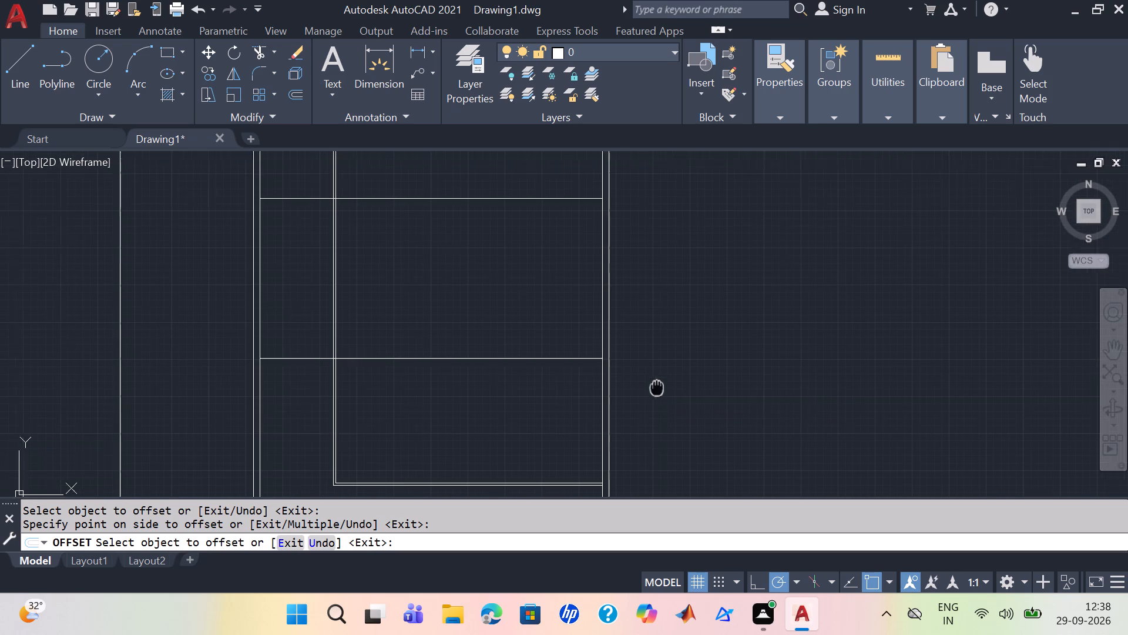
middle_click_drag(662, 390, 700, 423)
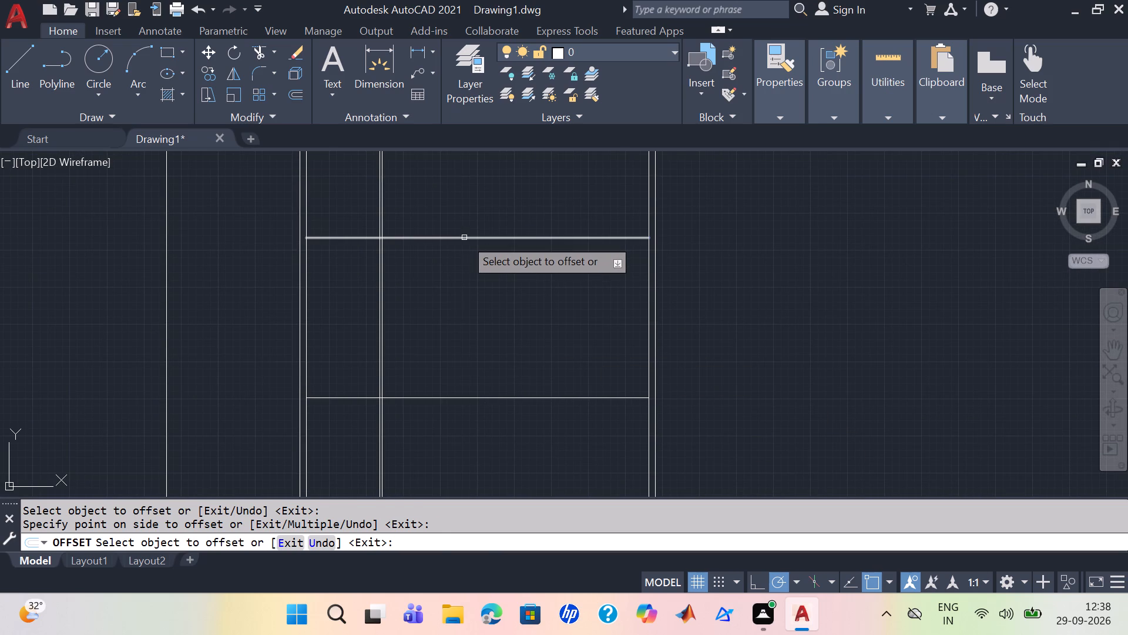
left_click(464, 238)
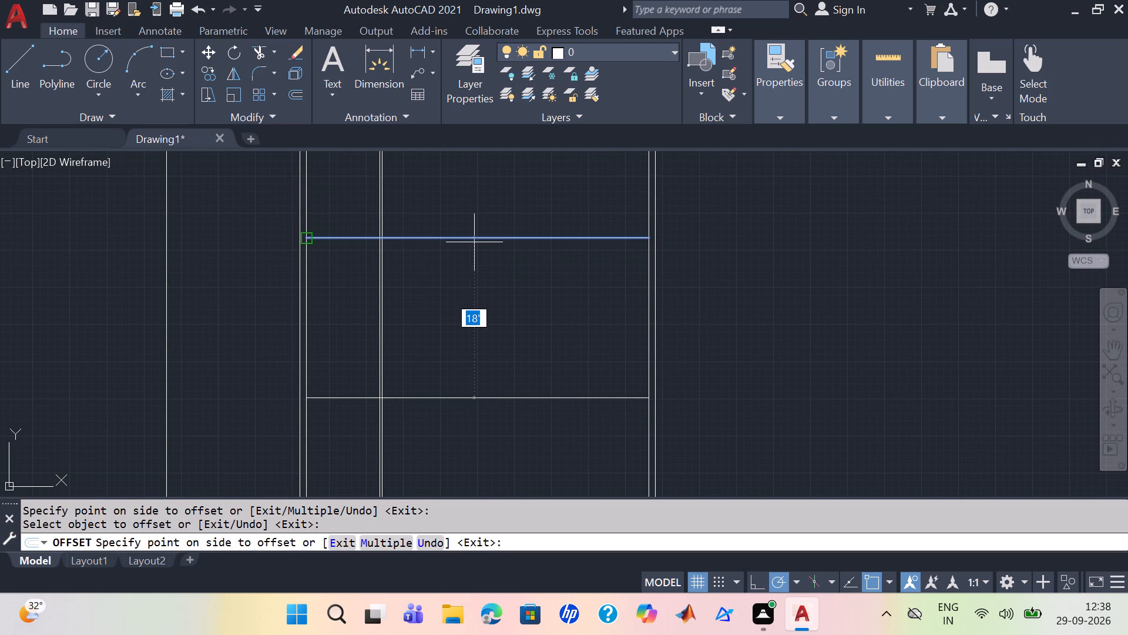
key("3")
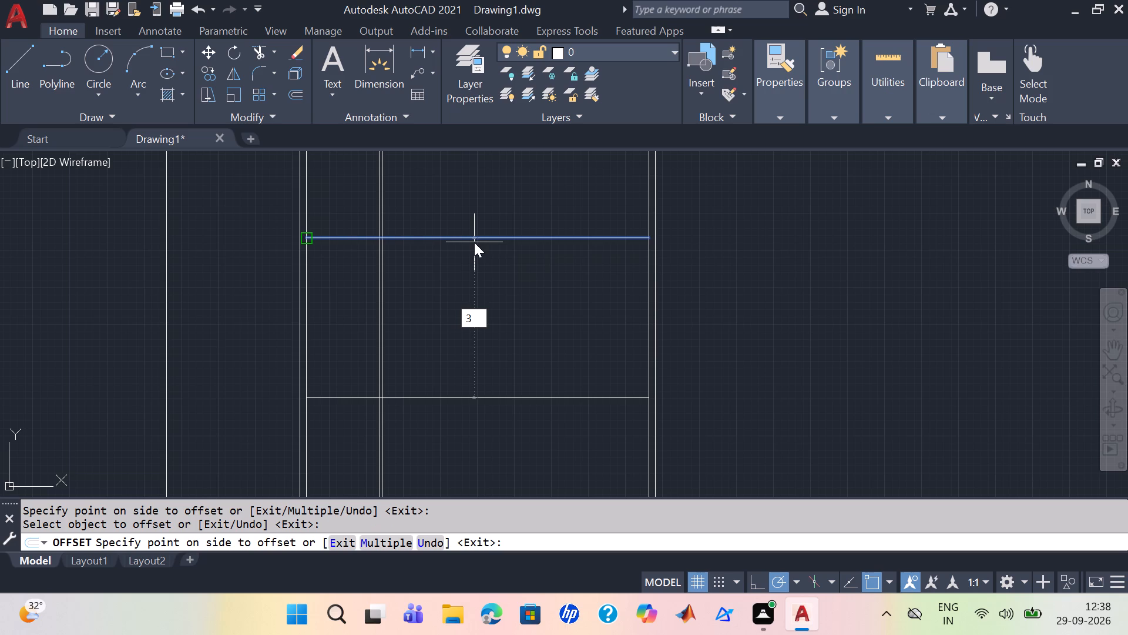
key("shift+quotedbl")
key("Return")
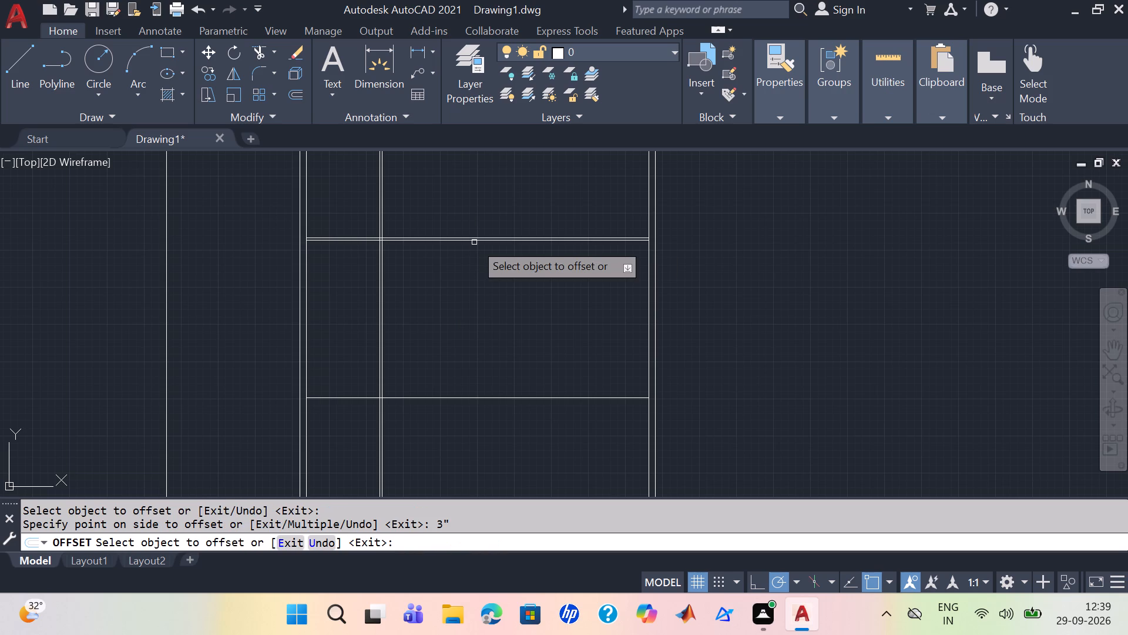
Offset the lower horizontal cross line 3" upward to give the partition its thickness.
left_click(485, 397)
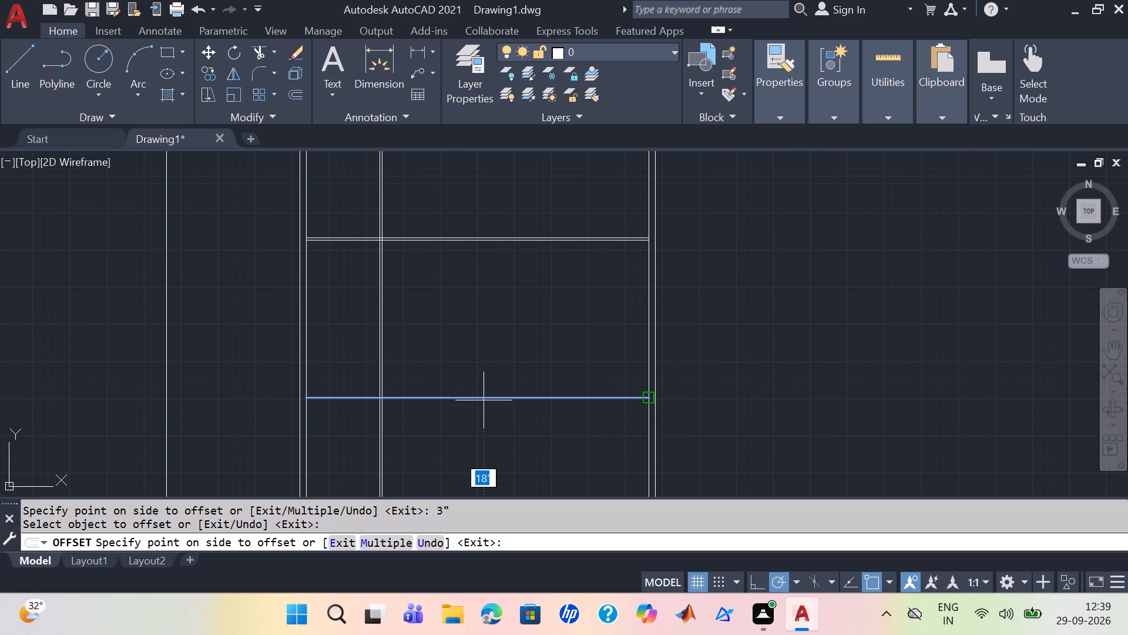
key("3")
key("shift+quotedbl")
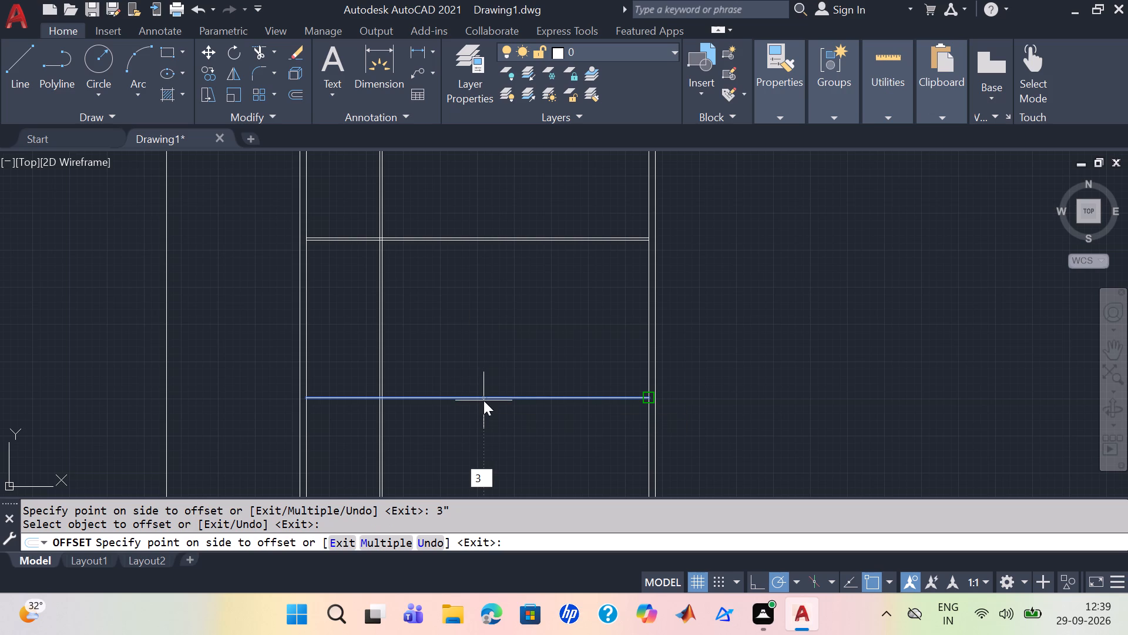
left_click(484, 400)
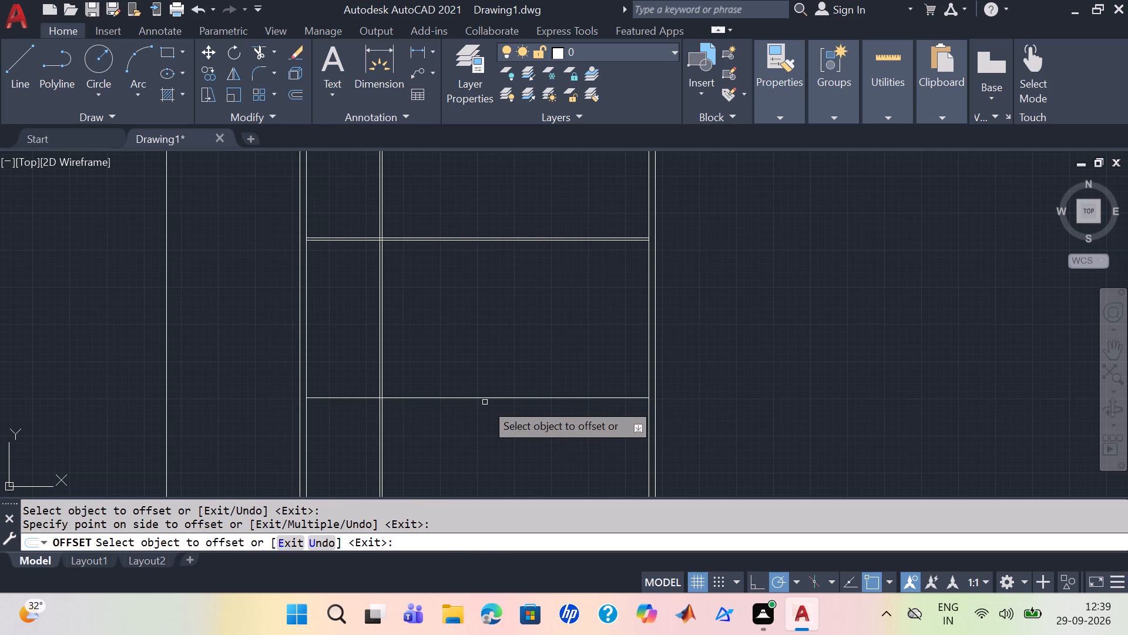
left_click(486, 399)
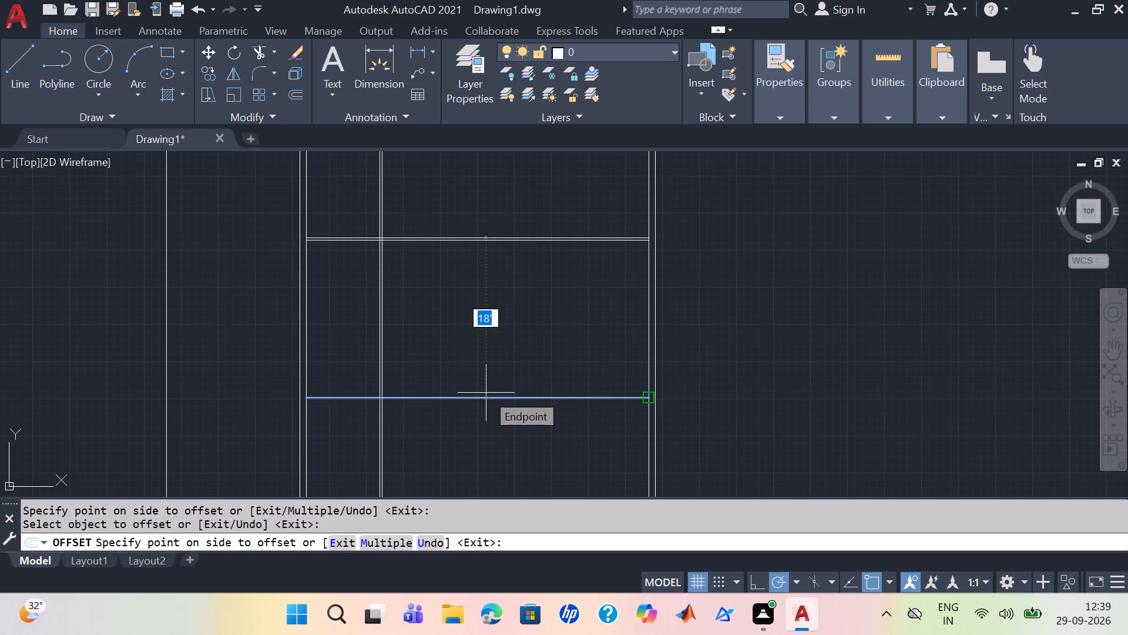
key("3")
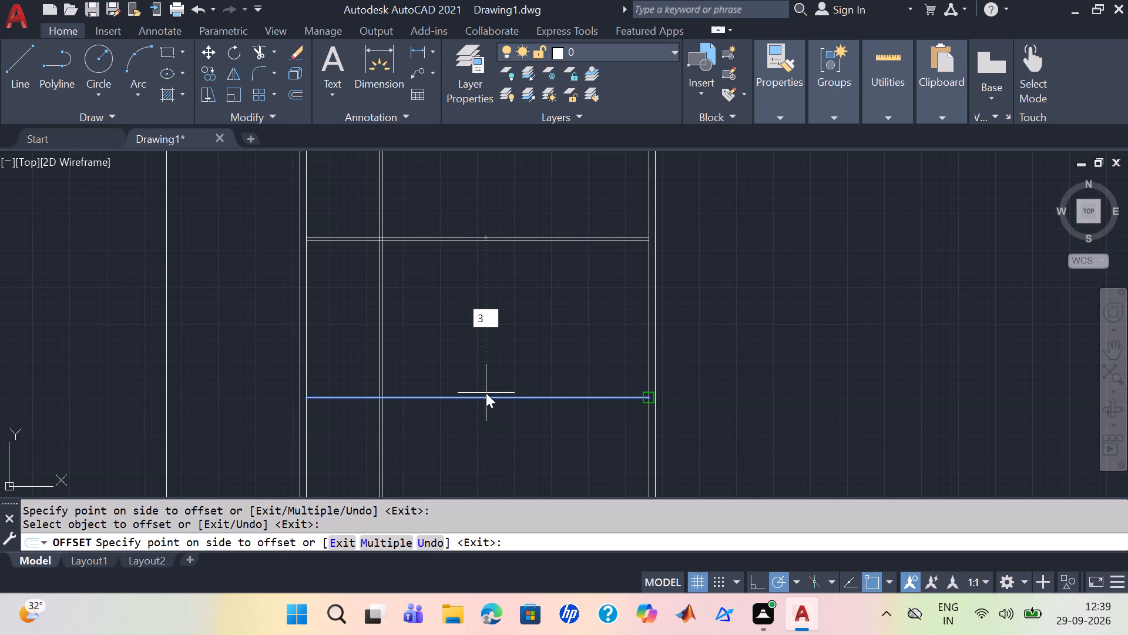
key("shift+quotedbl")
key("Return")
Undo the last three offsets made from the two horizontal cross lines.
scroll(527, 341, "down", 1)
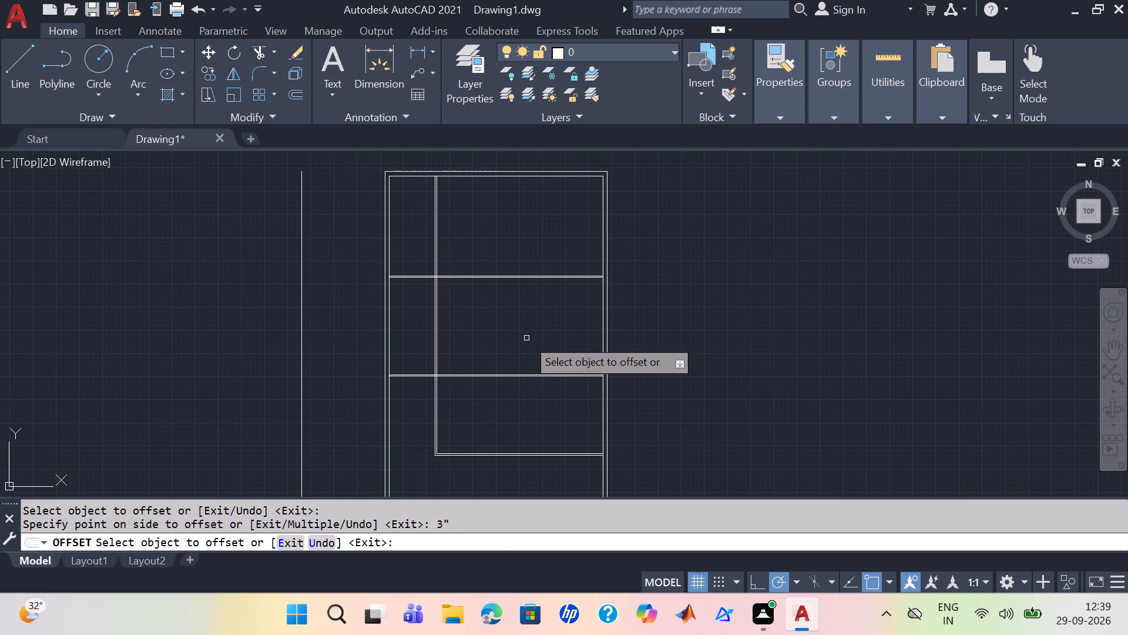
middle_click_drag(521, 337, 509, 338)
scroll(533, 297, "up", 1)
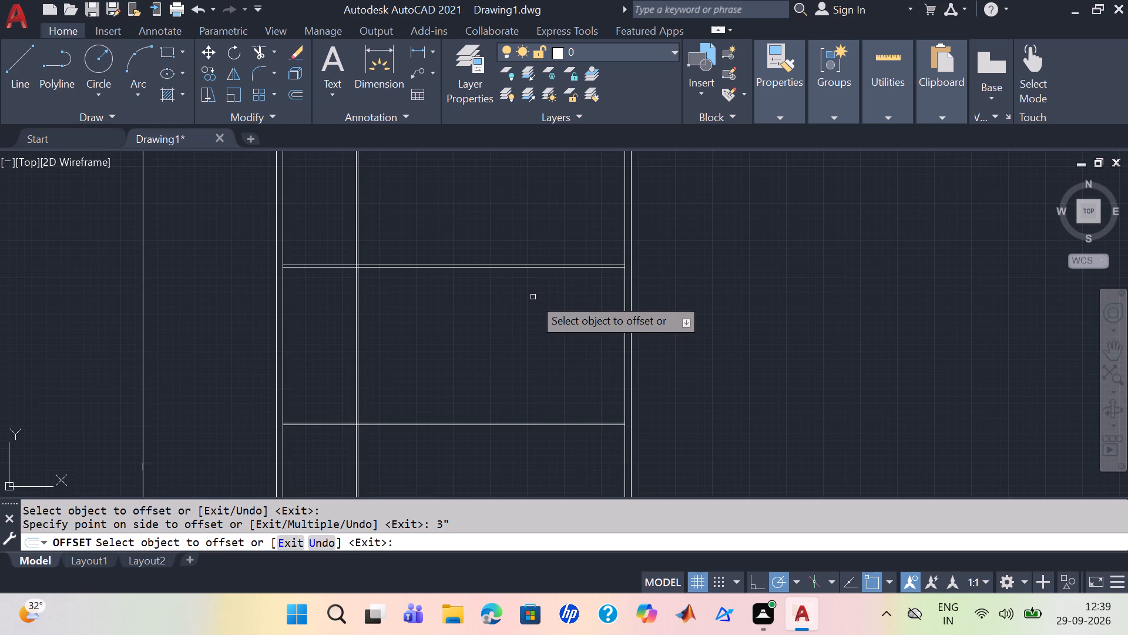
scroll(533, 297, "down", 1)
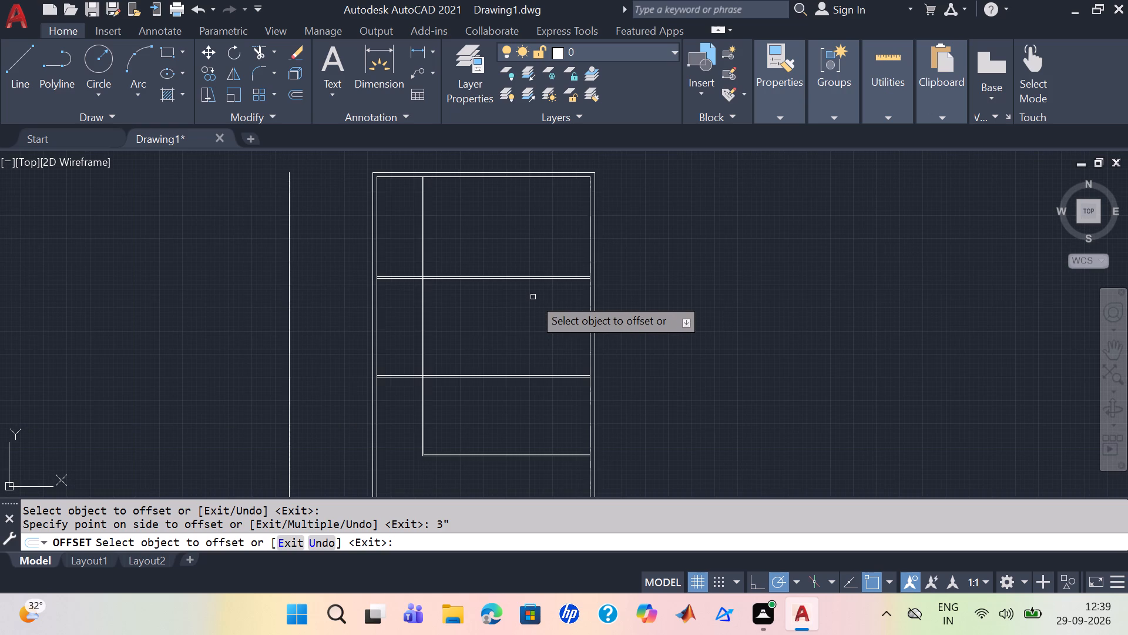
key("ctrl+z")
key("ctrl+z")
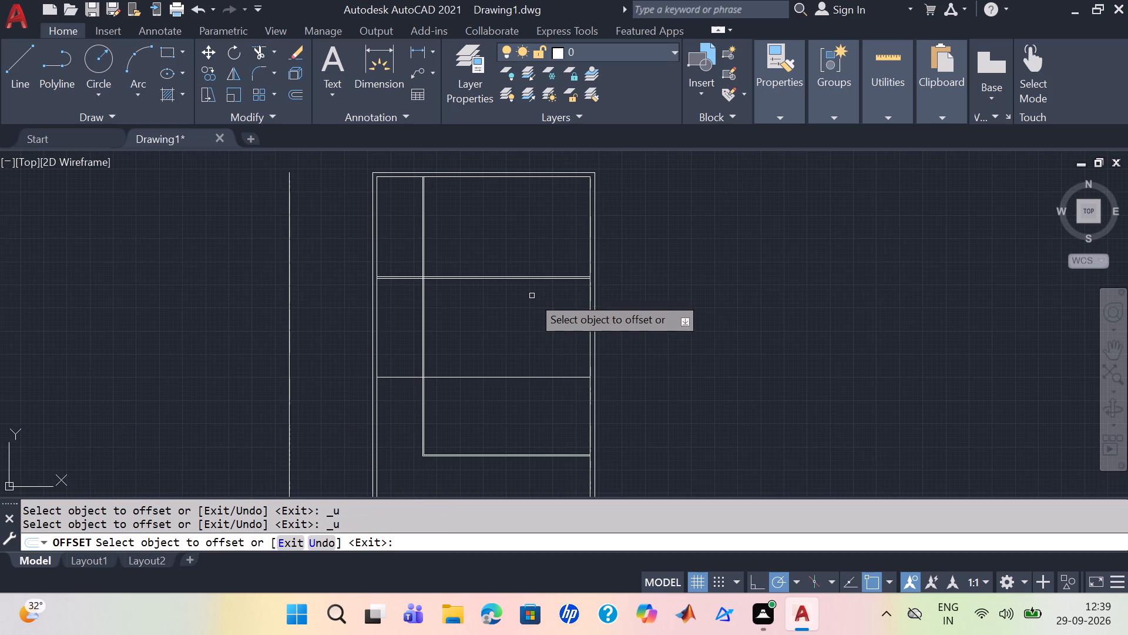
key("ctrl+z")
Offset the upper horizontal cross line 4" upward, toward the top wall.
left_click(503, 276)
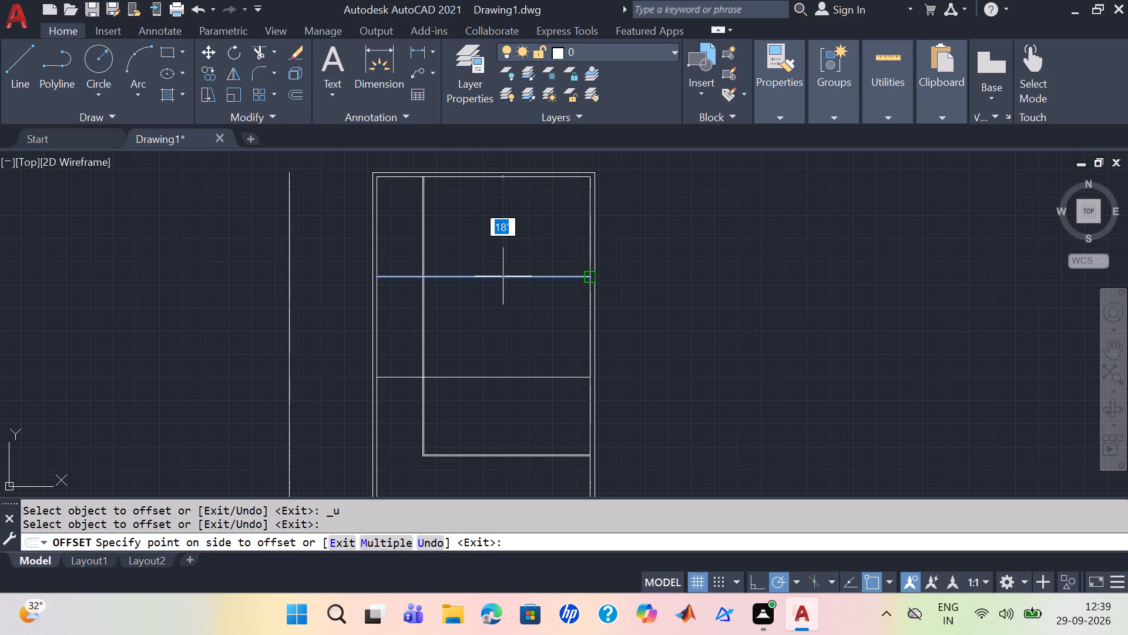
key("4")
key("shift+quotedbl")
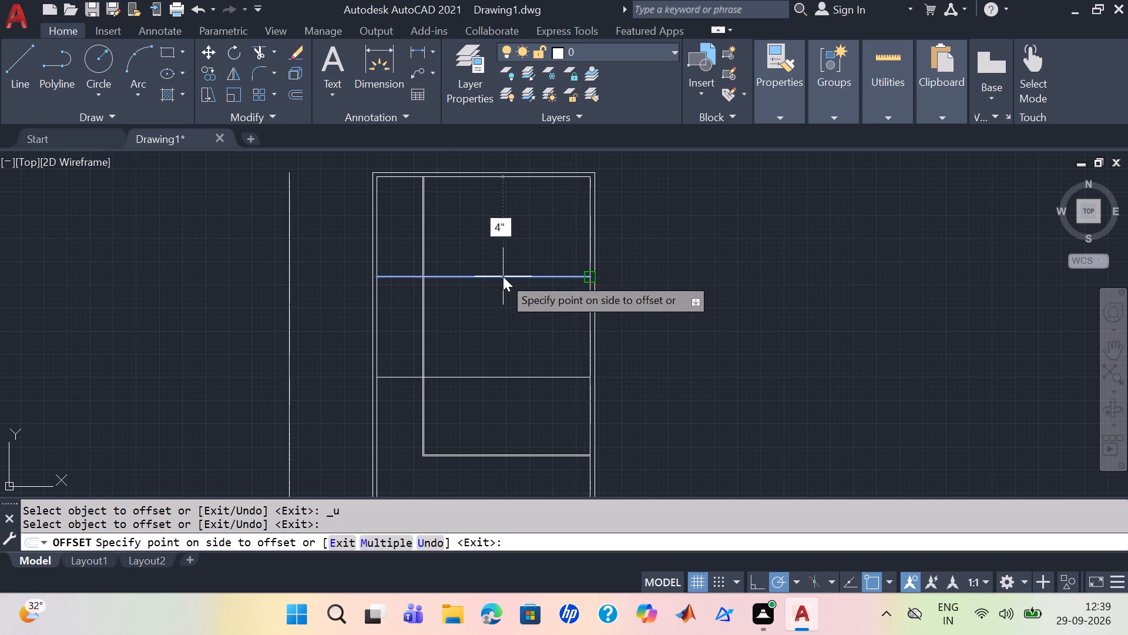
key("Return")
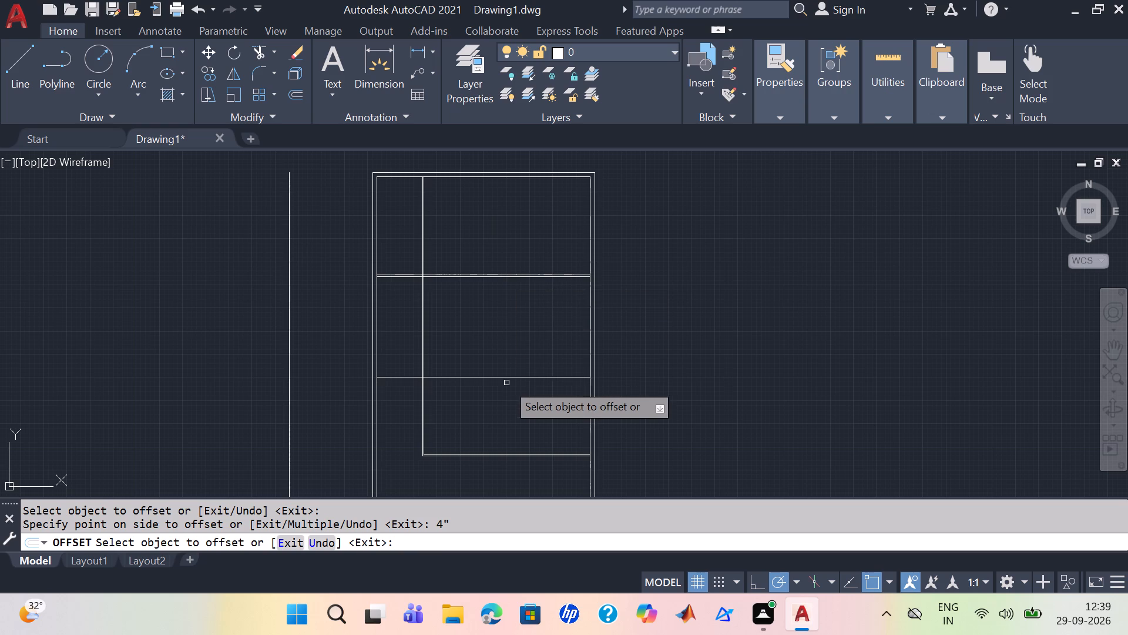
Offset the lower horizontal cross line 3" upward.
left_click(496, 376)
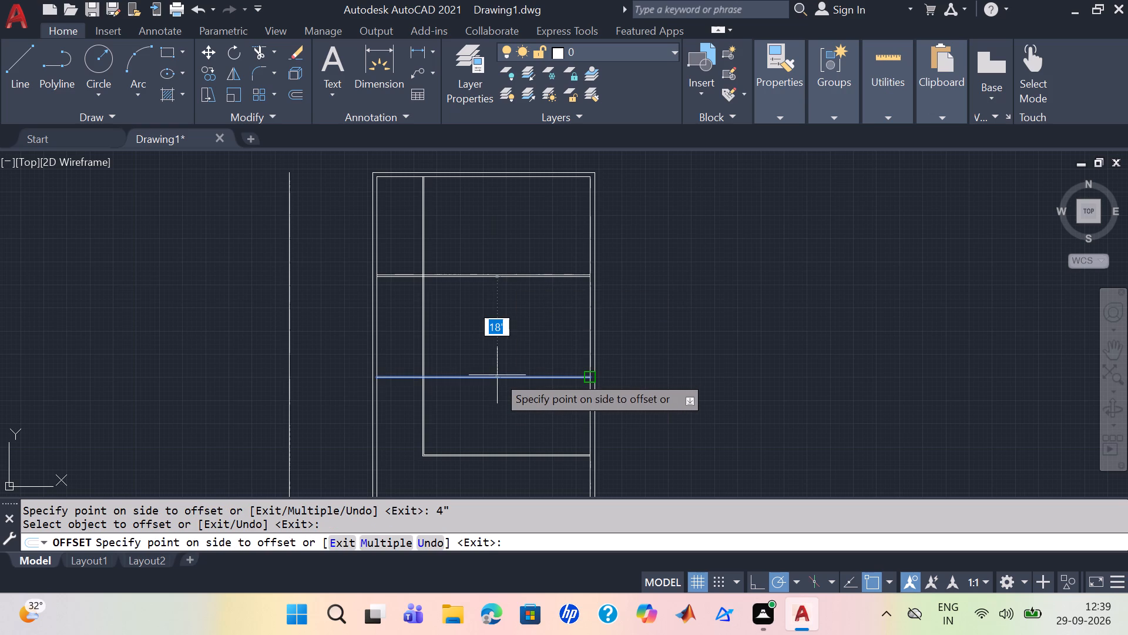
key("3")
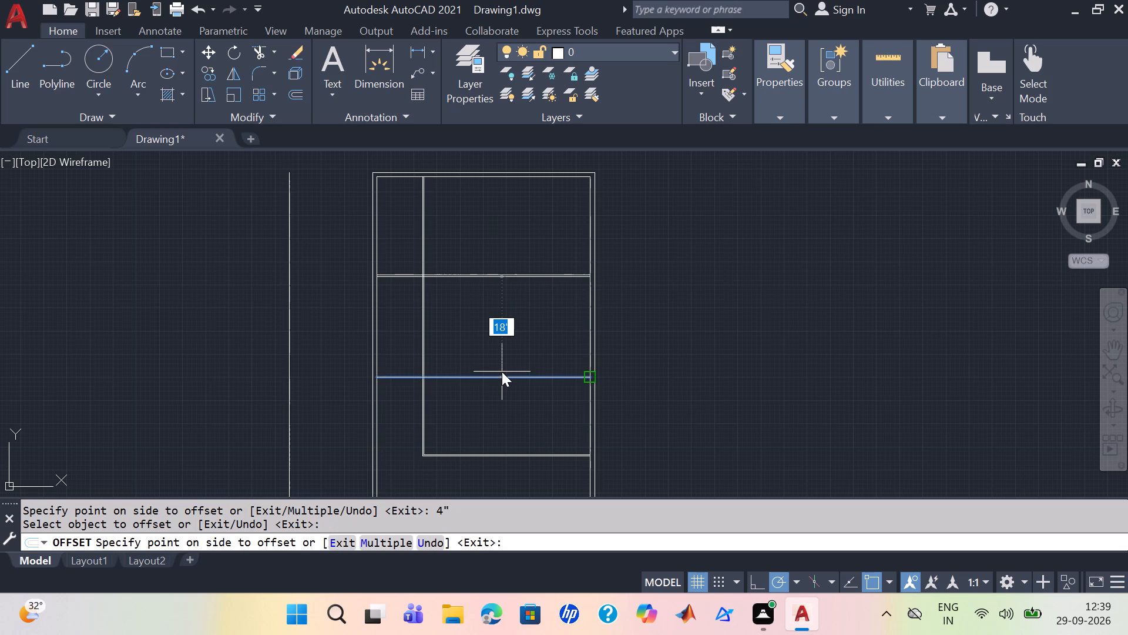
key("shift+quotedbl")
key("Return")
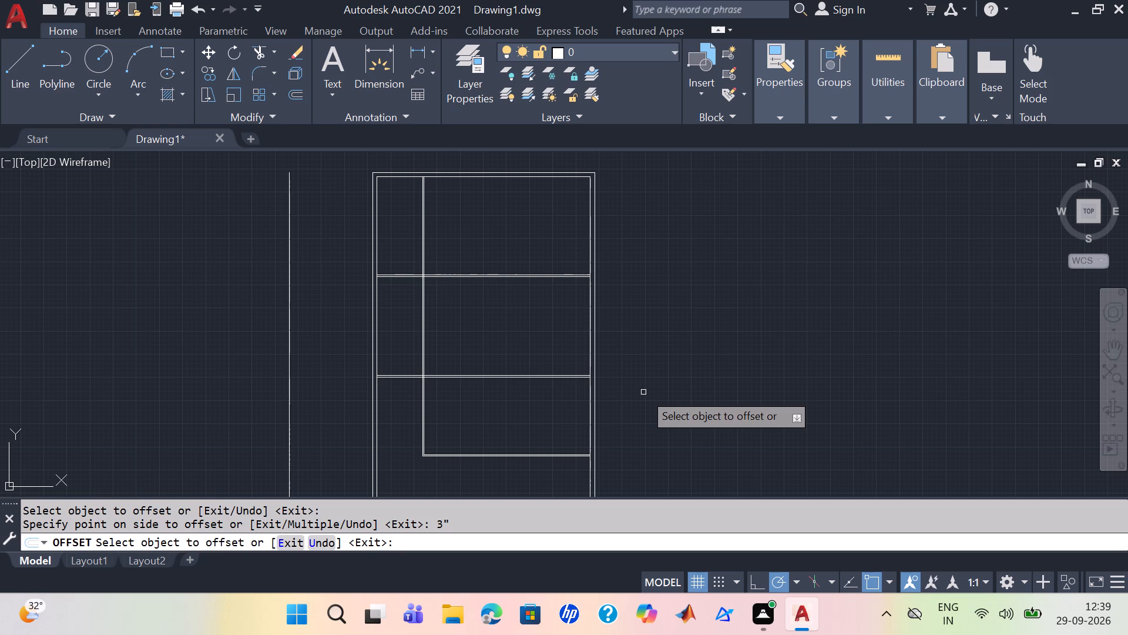
left_click(631, 380)
Examine where the two horizontal cross partitions meet the vertical partition and the outer walls.
scroll(654, 316, "down", 1)
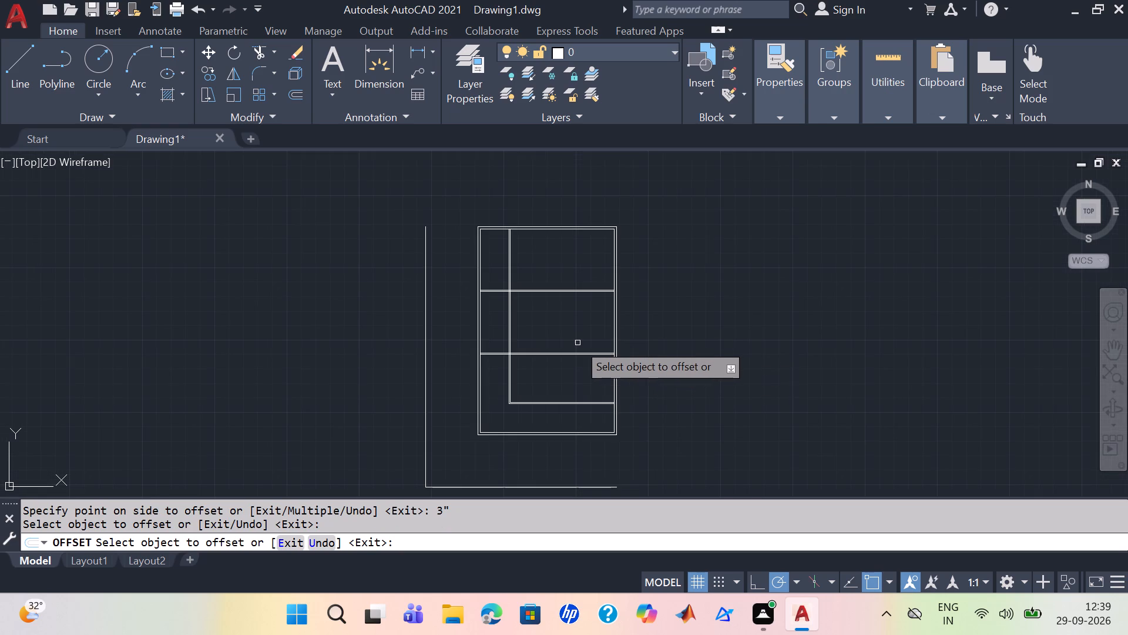
scroll(578, 343, "up", 1)
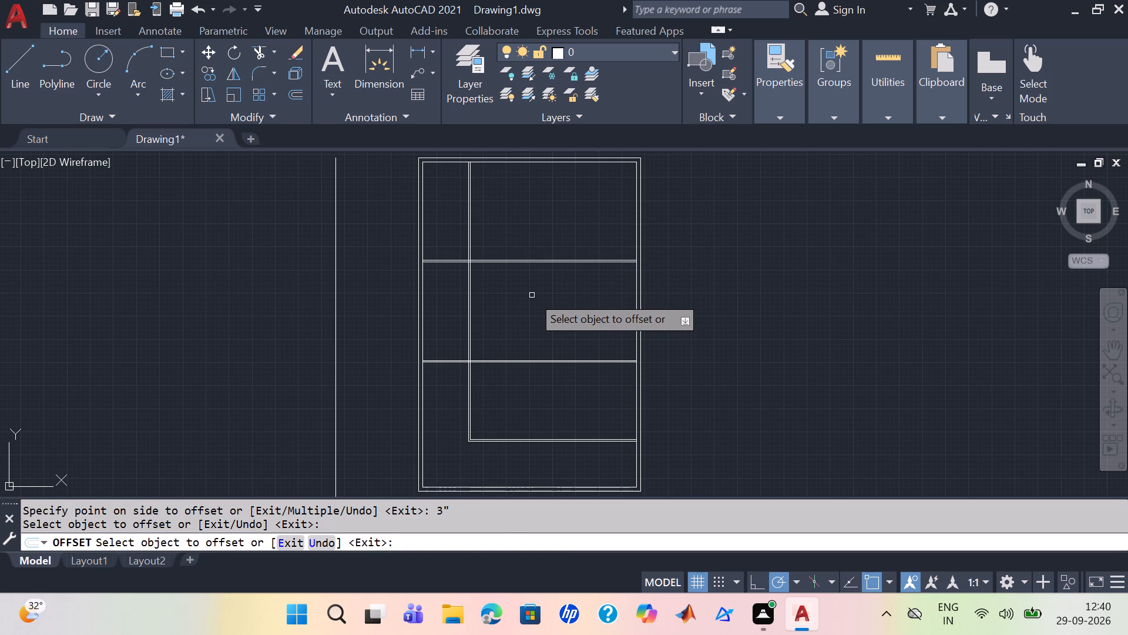
middle_click_drag(553, 321, 536, 356)
scroll(576, 240, "up", 1)
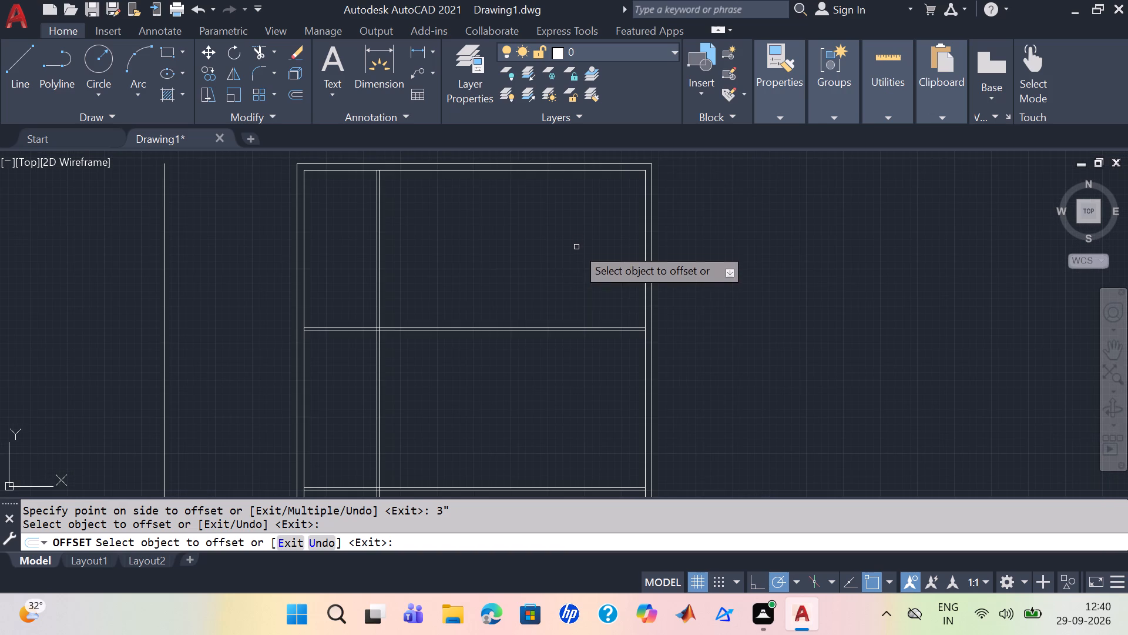
scroll(538, 263, "up", 1)
scroll(537, 263, "down", 1)
middle_click_drag(537, 263, 549, 292)
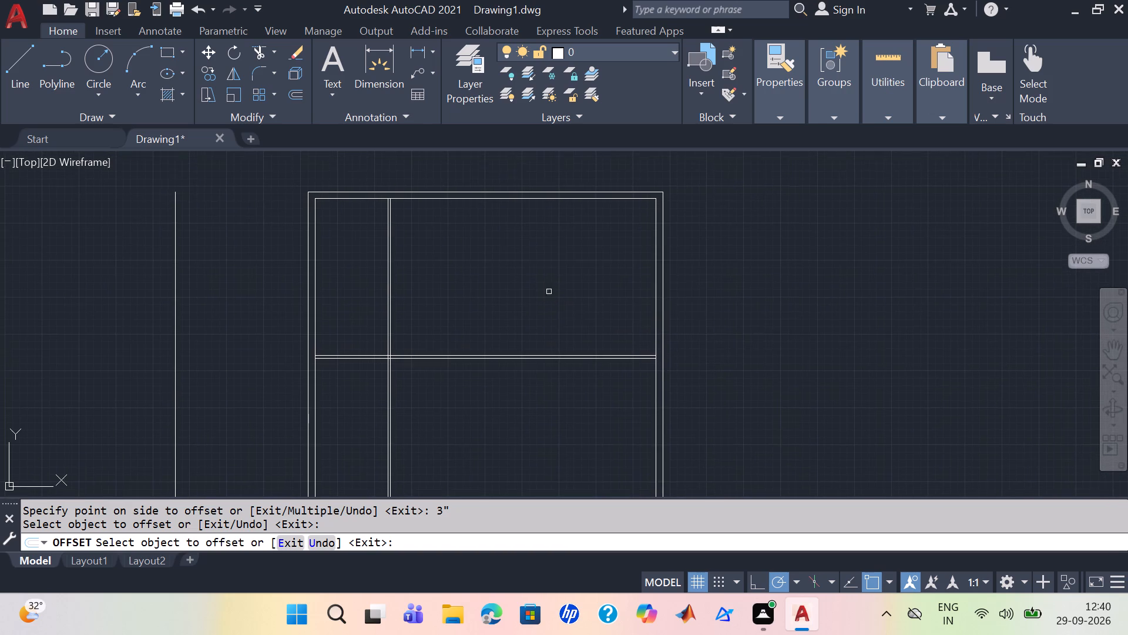
middle_click_drag(541, 285, 550, 179)
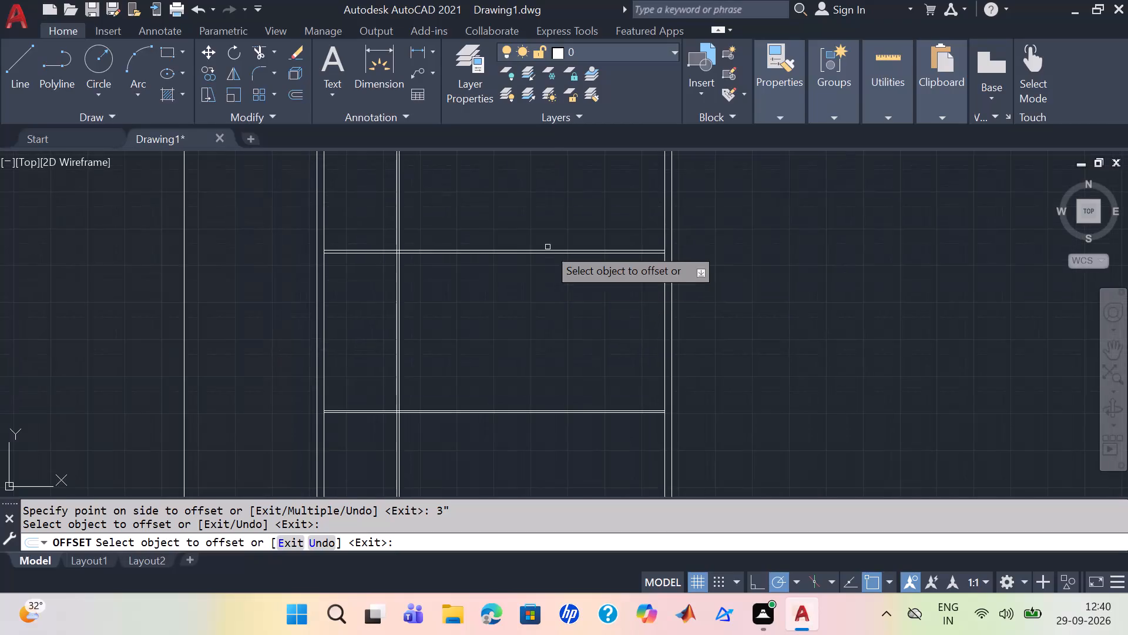
scroll(550, 277, "down", 2)
middle_click_drag(563, 300, 565, 289)
scroll(495, 241, "up", 1)
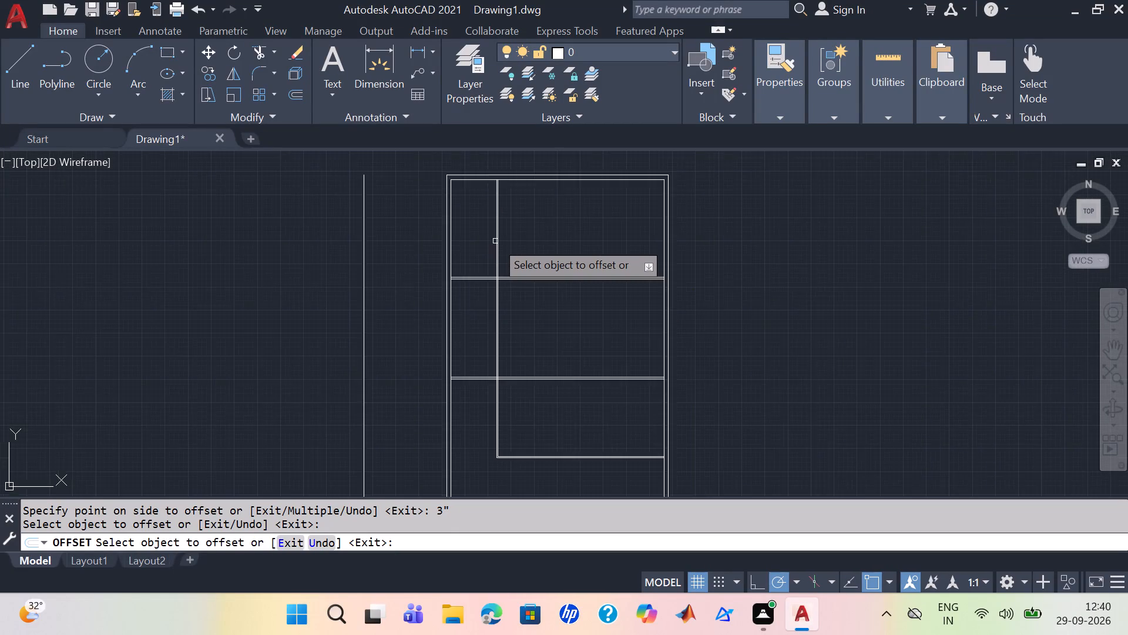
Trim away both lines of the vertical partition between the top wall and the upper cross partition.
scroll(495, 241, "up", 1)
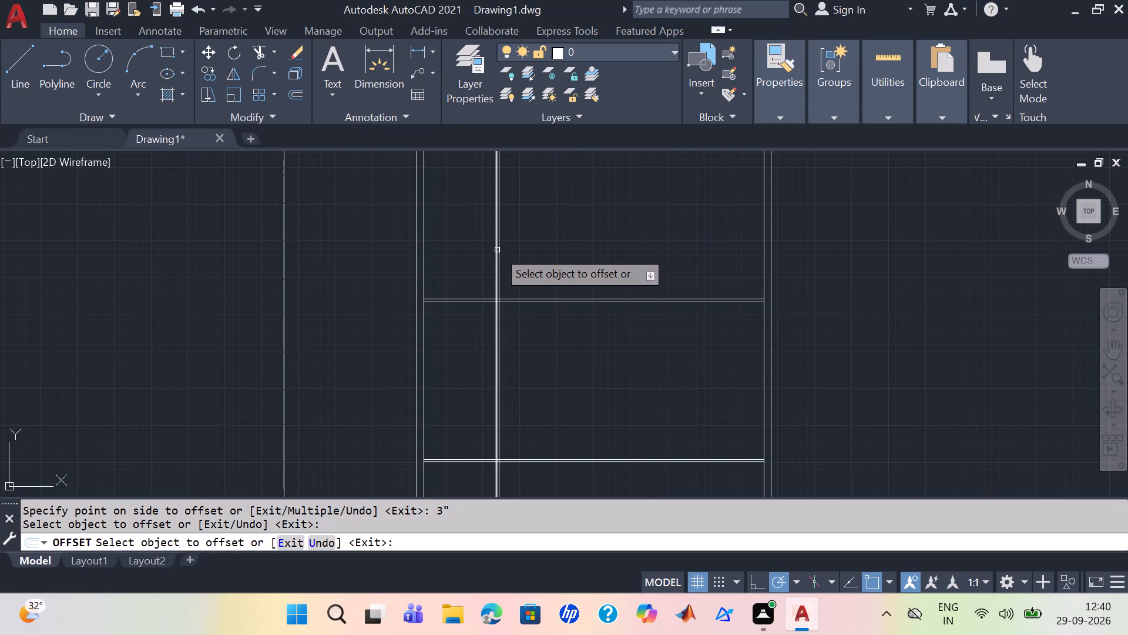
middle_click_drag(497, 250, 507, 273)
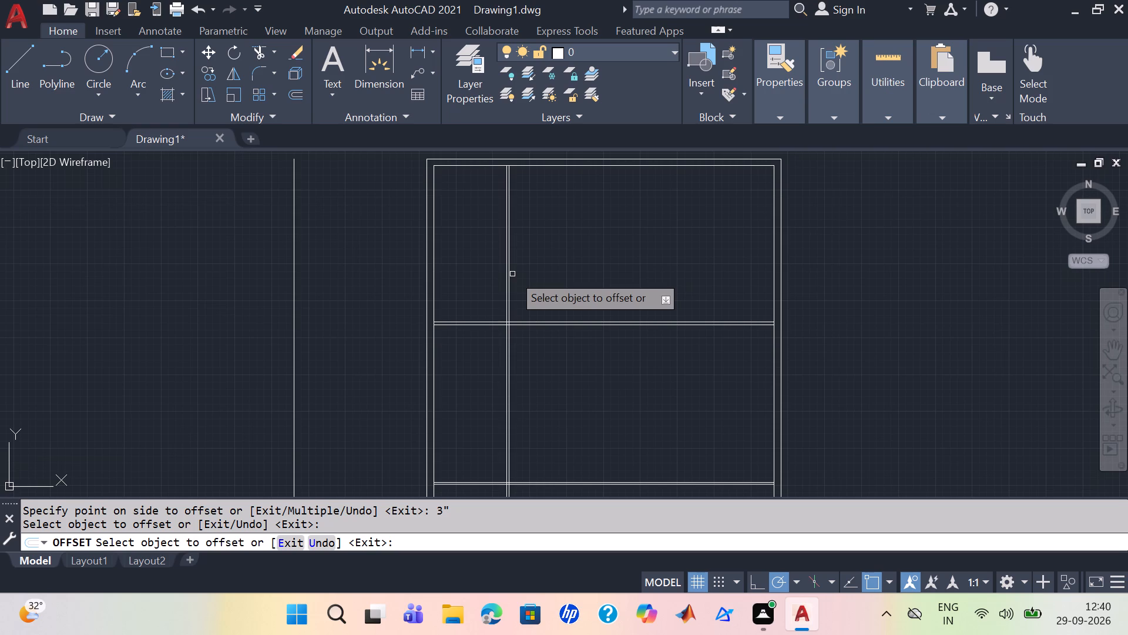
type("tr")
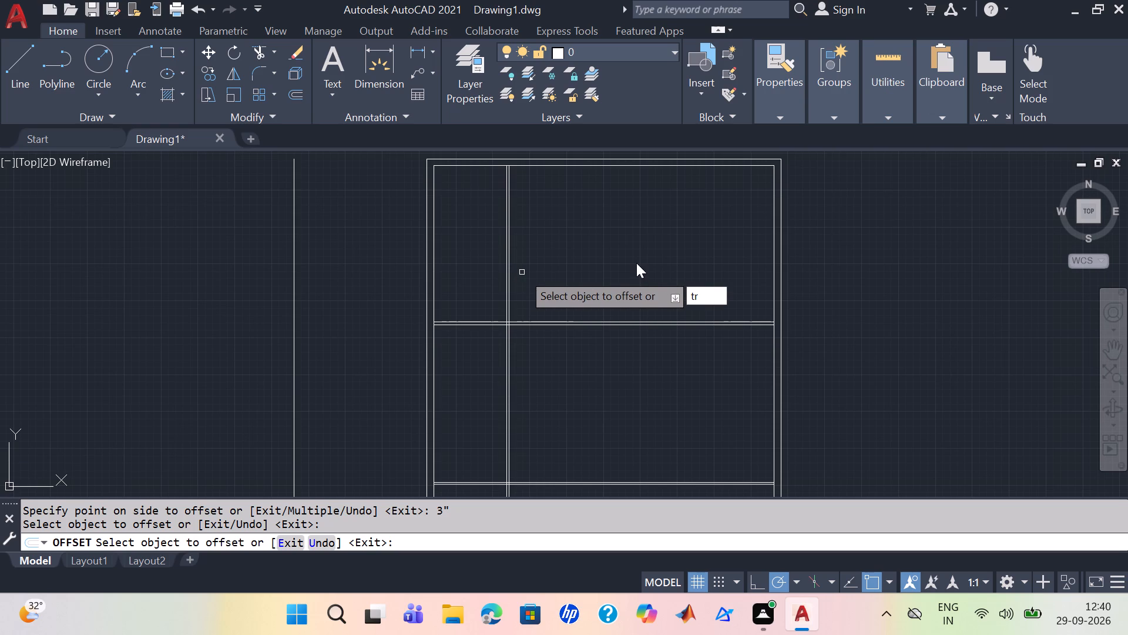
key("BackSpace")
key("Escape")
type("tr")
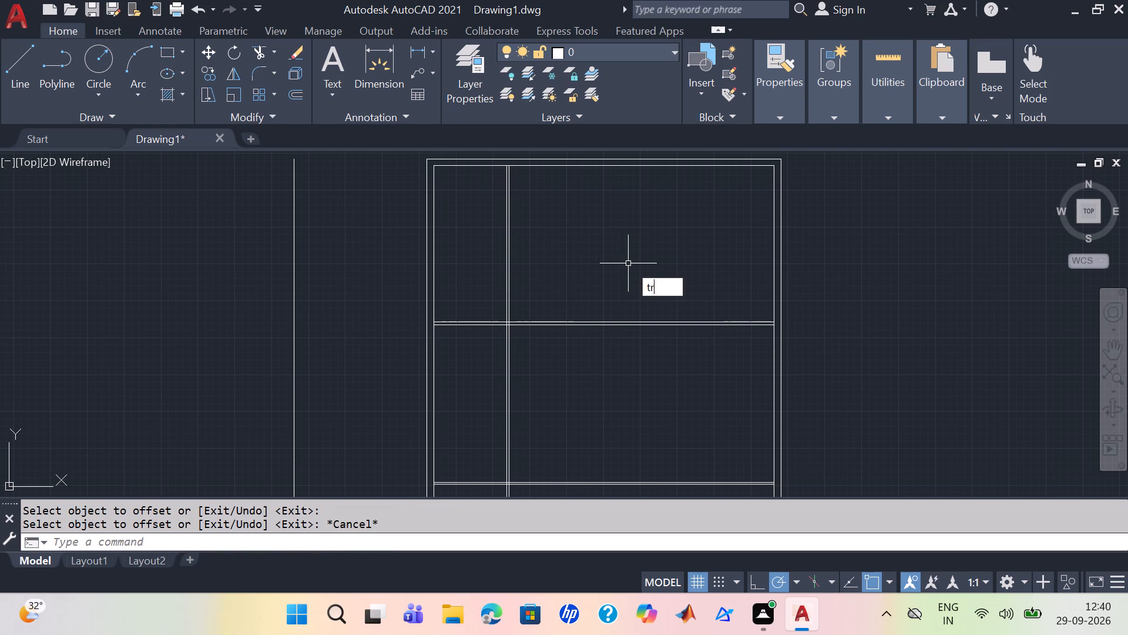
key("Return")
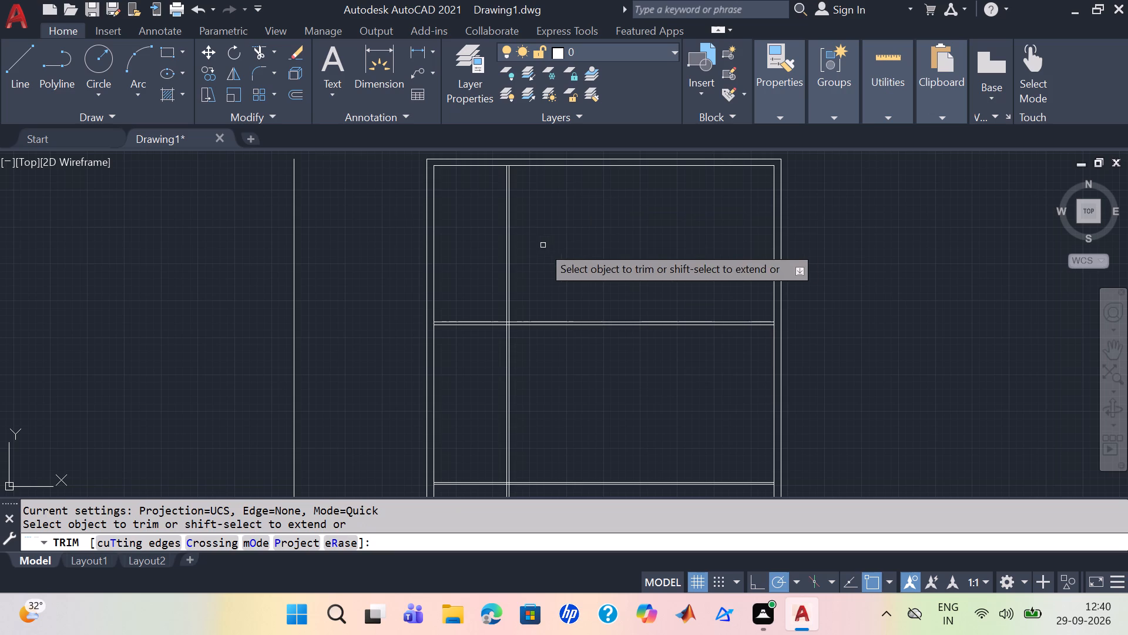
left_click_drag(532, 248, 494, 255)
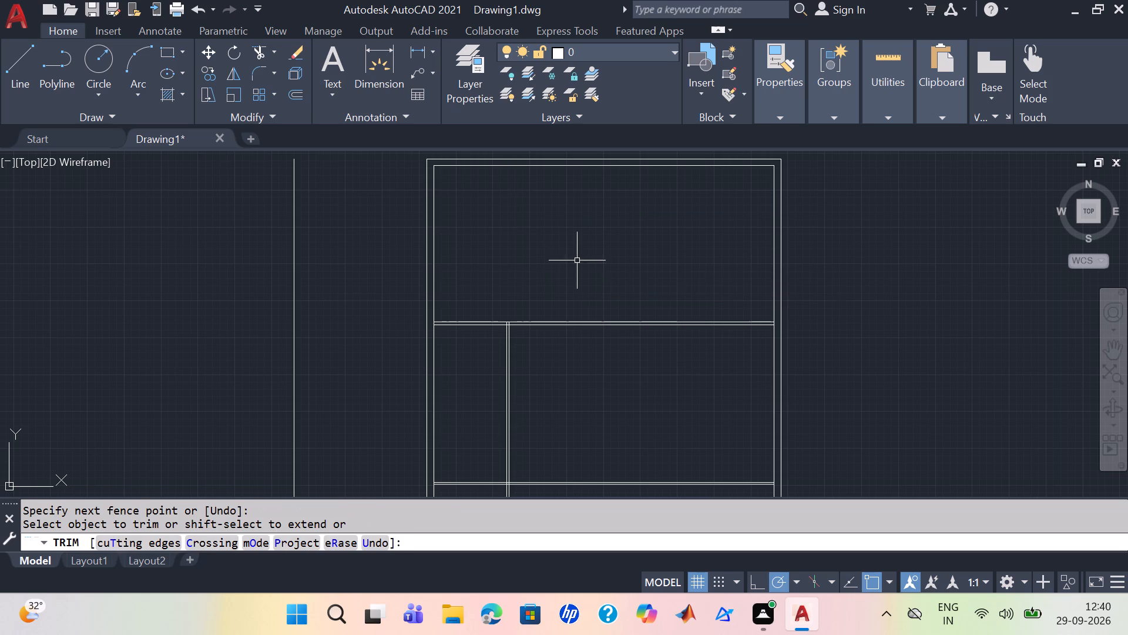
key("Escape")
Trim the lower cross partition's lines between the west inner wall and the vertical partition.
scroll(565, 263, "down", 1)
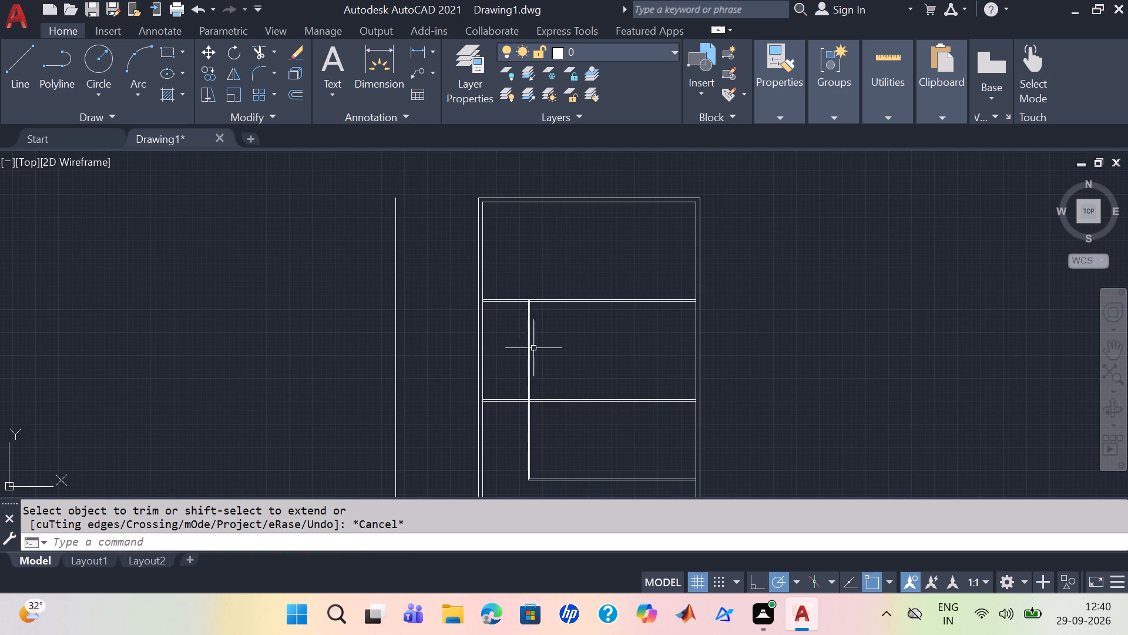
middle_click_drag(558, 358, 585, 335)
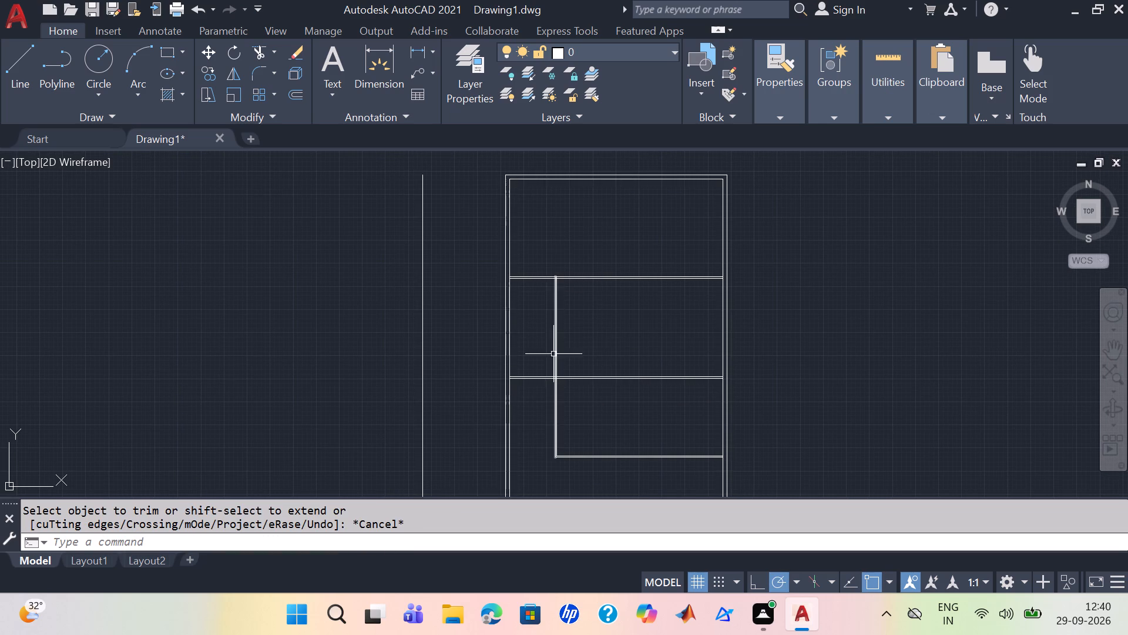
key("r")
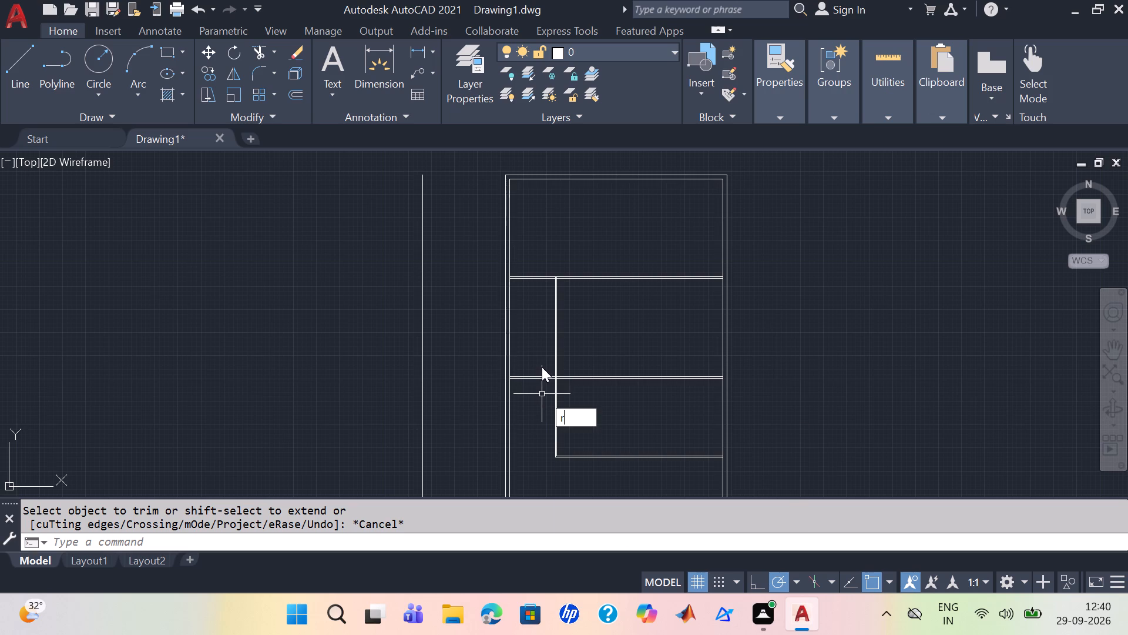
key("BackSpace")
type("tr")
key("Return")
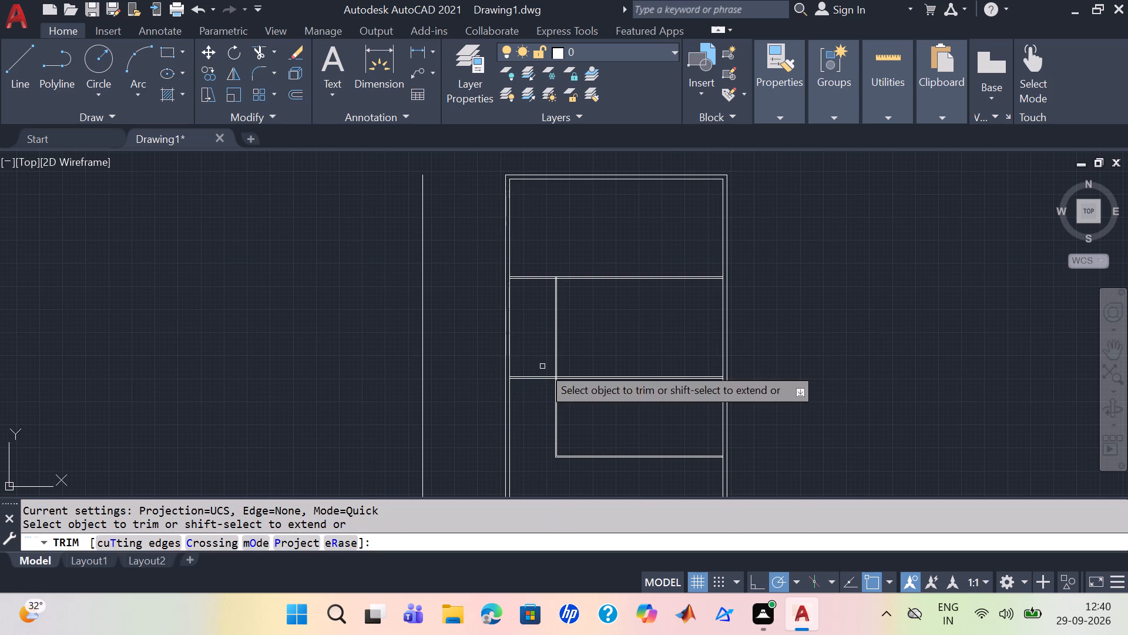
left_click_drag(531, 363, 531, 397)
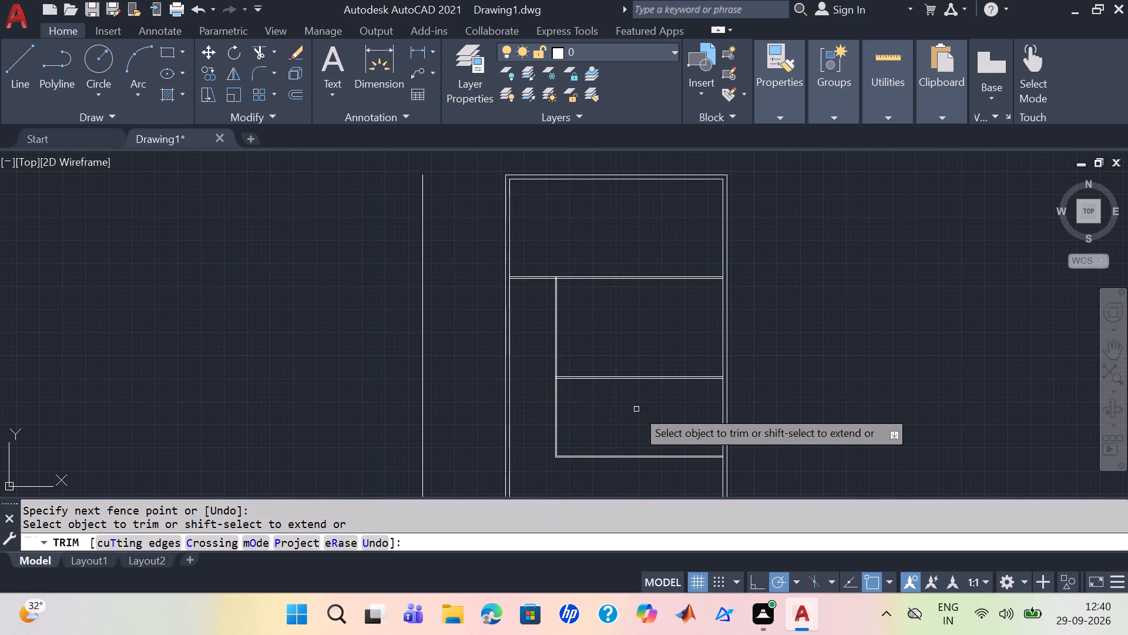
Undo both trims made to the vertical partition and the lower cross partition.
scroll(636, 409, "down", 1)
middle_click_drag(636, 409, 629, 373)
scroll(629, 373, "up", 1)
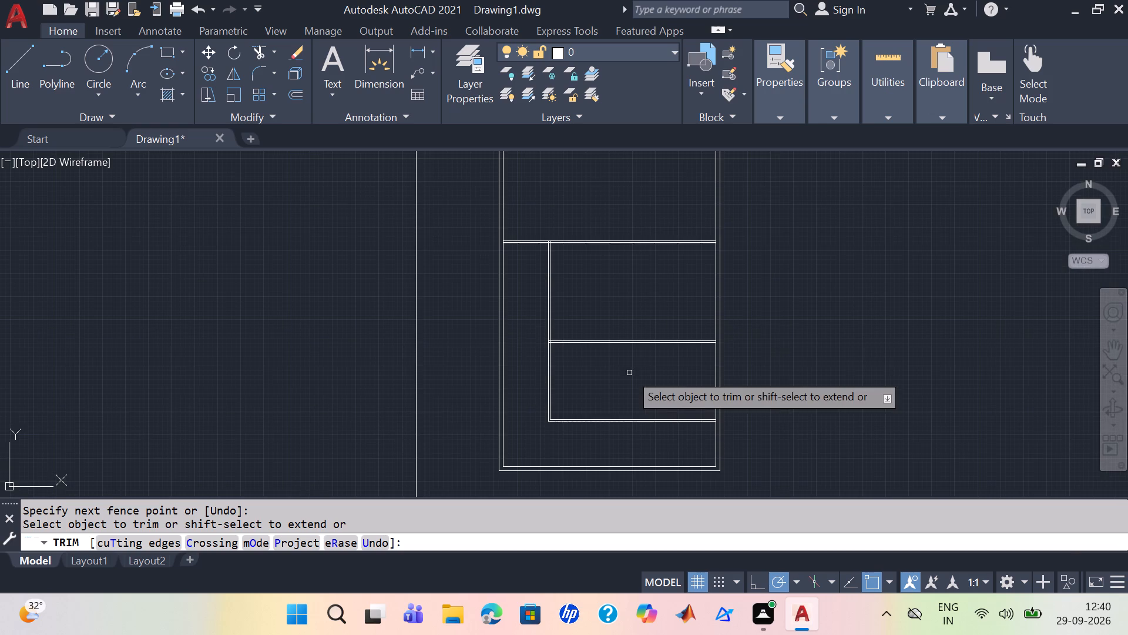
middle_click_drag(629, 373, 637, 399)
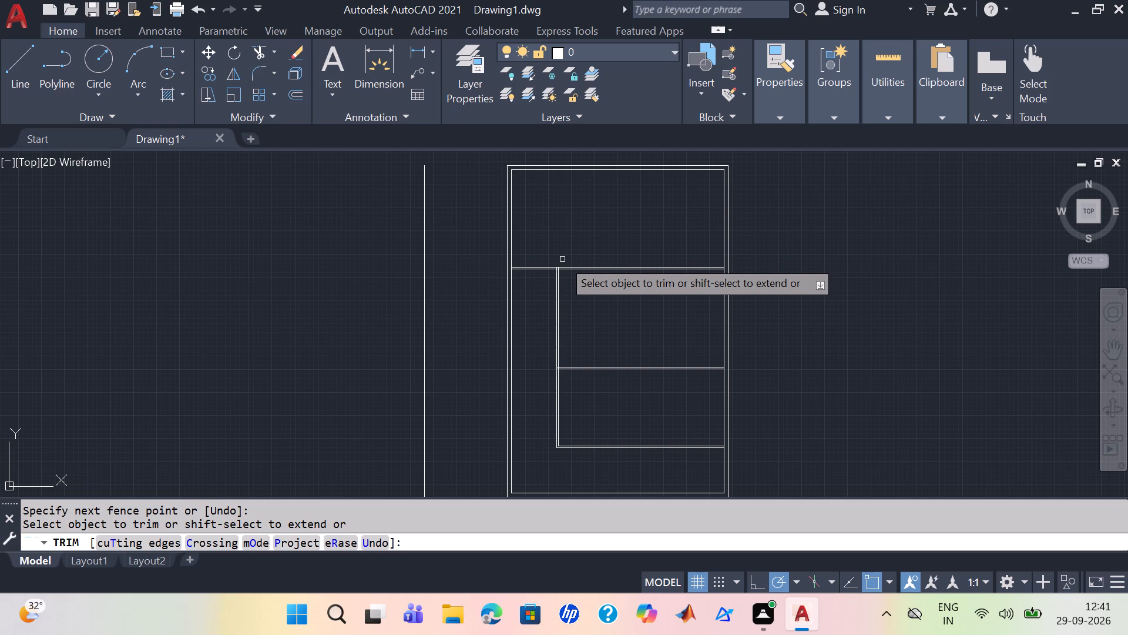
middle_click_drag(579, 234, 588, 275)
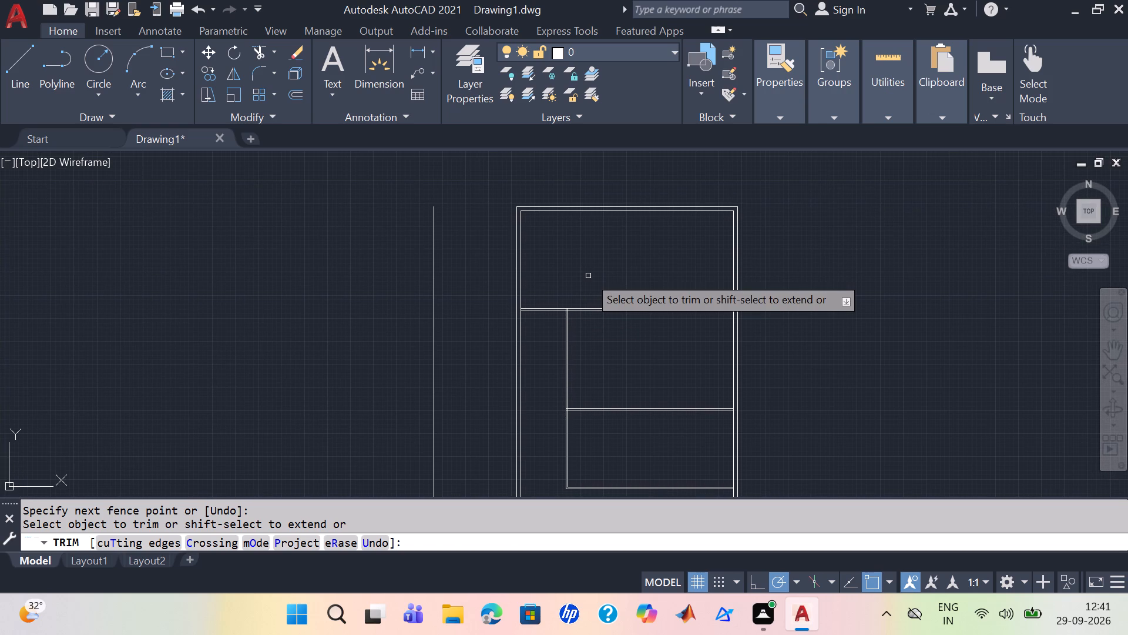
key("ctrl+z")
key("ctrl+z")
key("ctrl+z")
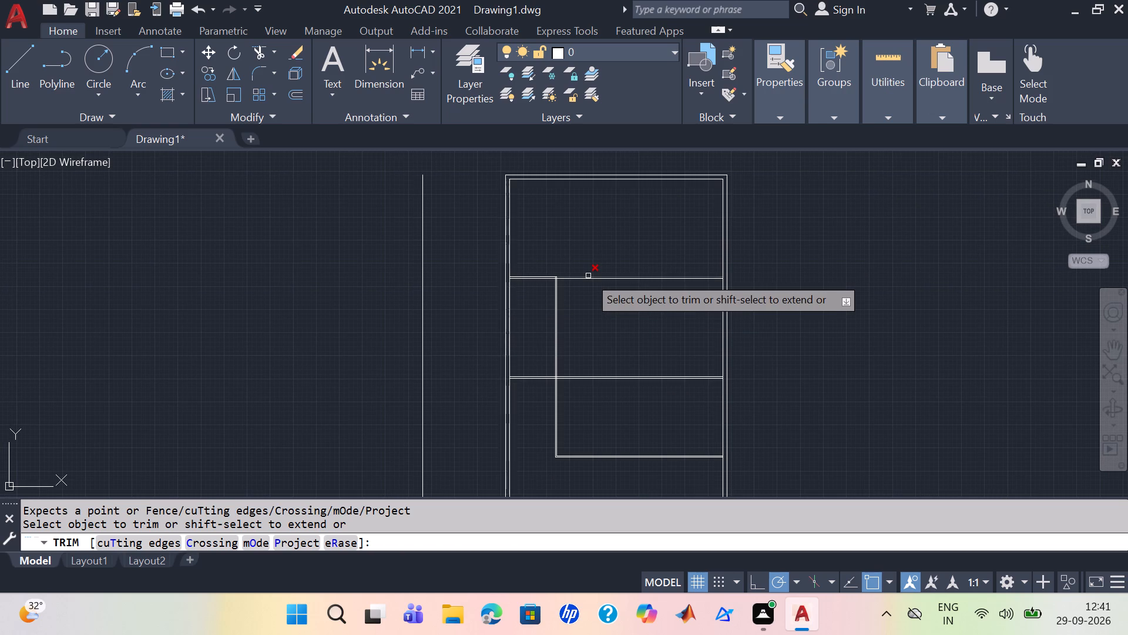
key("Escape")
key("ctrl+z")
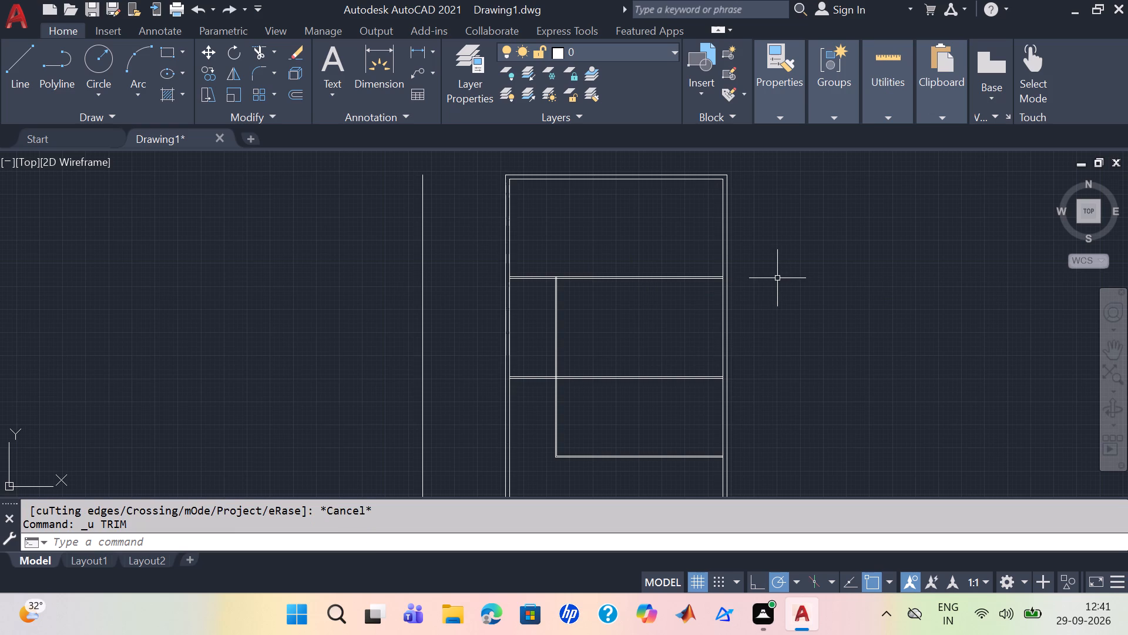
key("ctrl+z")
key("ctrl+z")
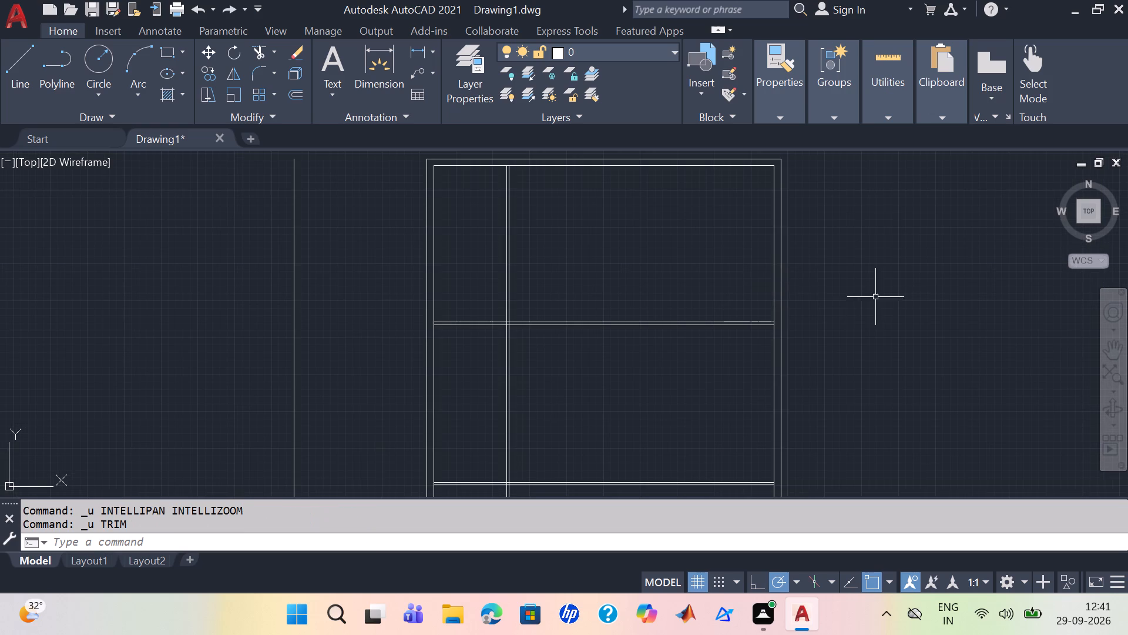
Examine the restored partition layout from the top wall down to the bottom wall.
middle_click_drag(878, 296, 826, 337)
scroll(823, 319, "down", 2)
middle_click_drag(825, 330, 773, 303)
scroll(801, 309, "up", 1)
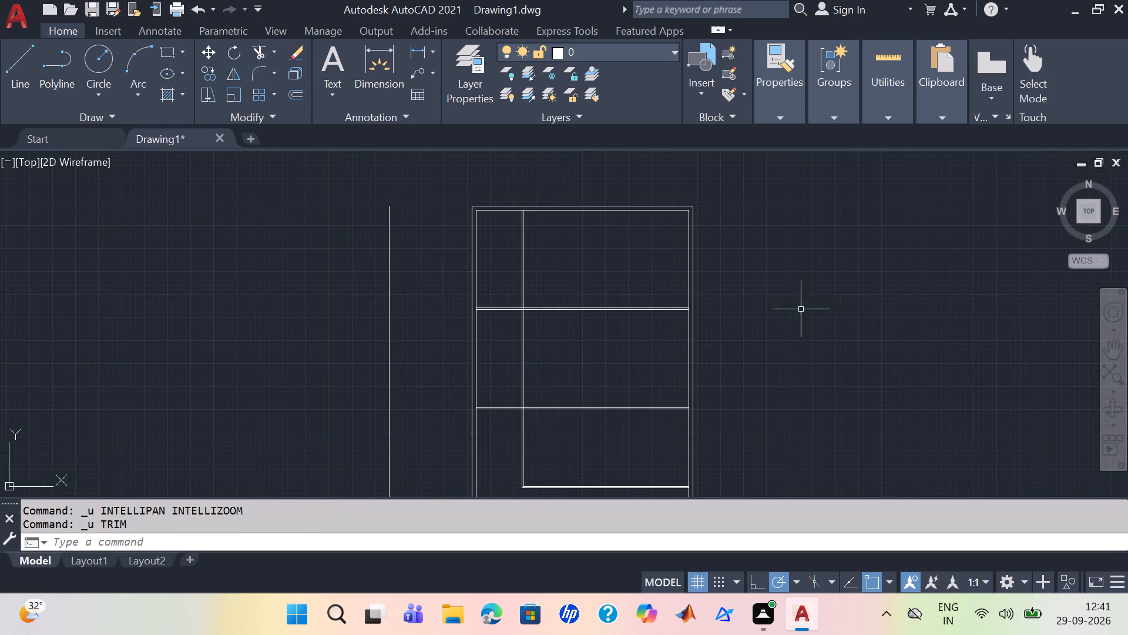
scroll(801, 309, "up", 1)
scroll(801, 309, "down", 1)
middle_click_drag(802, 309, 811, 339)
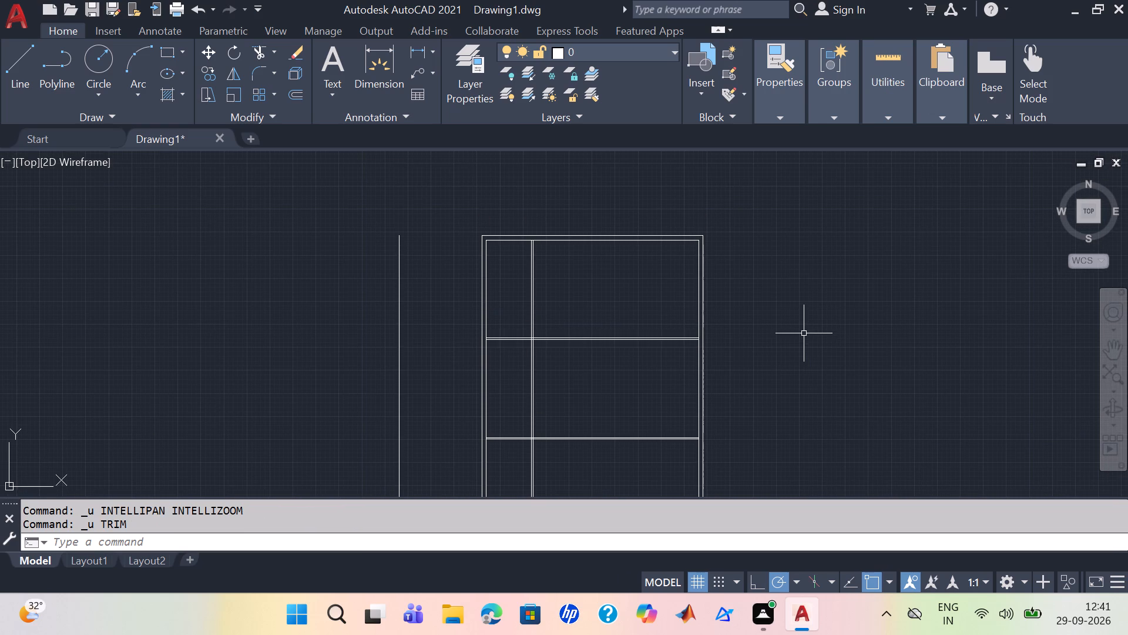
scroll(803, 333, "up", 2)
middle_click_drag(800, 328, 1053, 340)
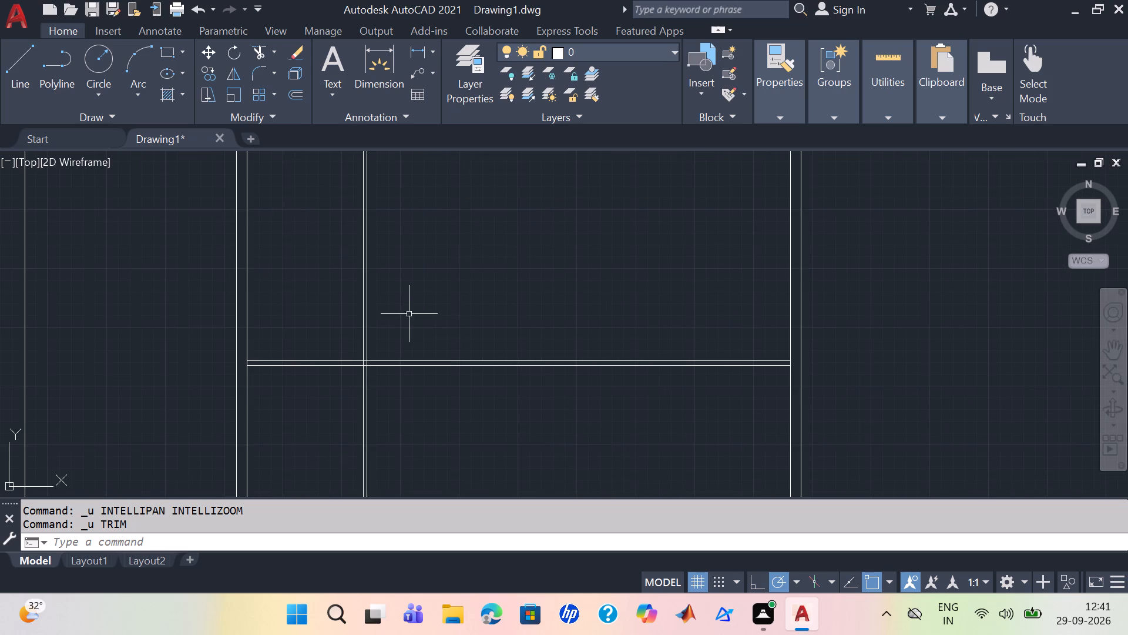
middle_click_drag(610, 309, 469, 298)
scroll(1006, 379, "down", 2)
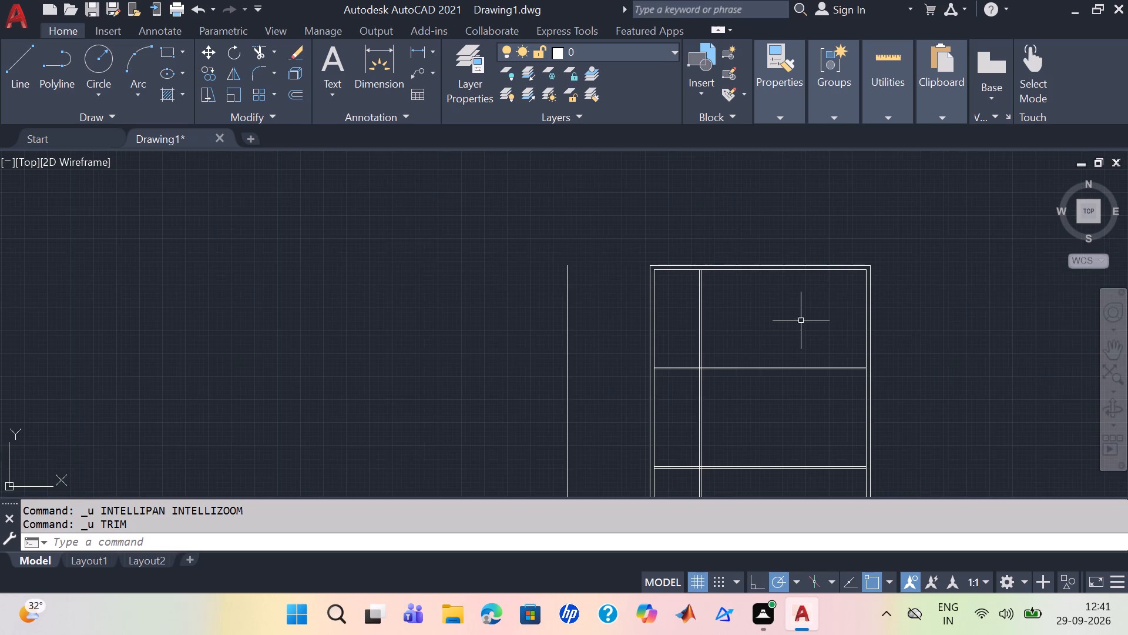
middle_click_drag(920, 344, 462, 220)
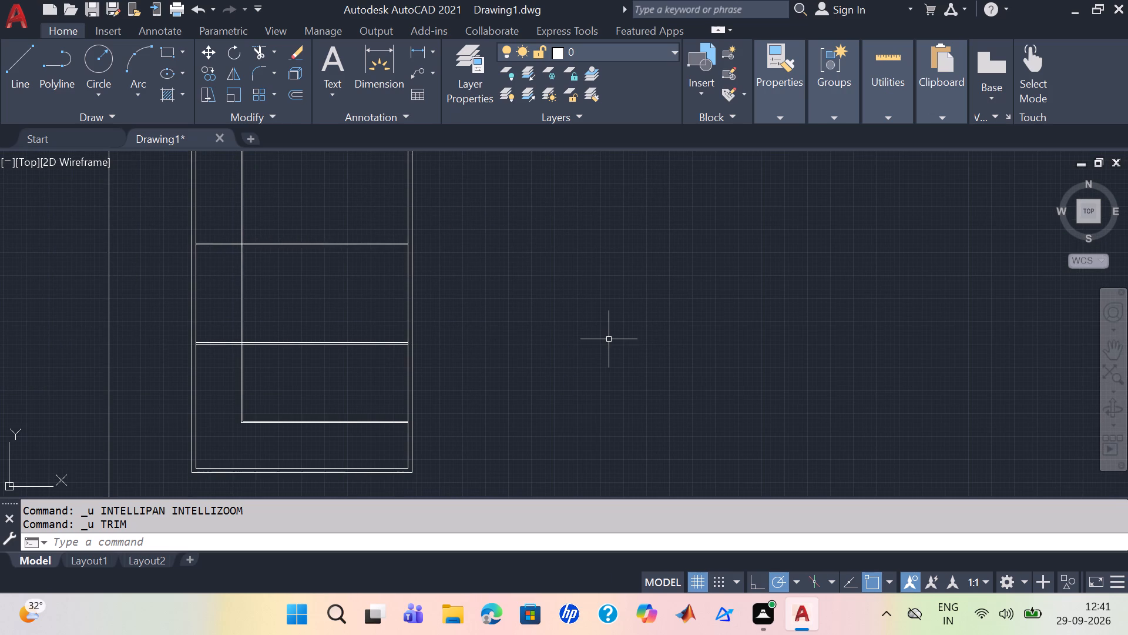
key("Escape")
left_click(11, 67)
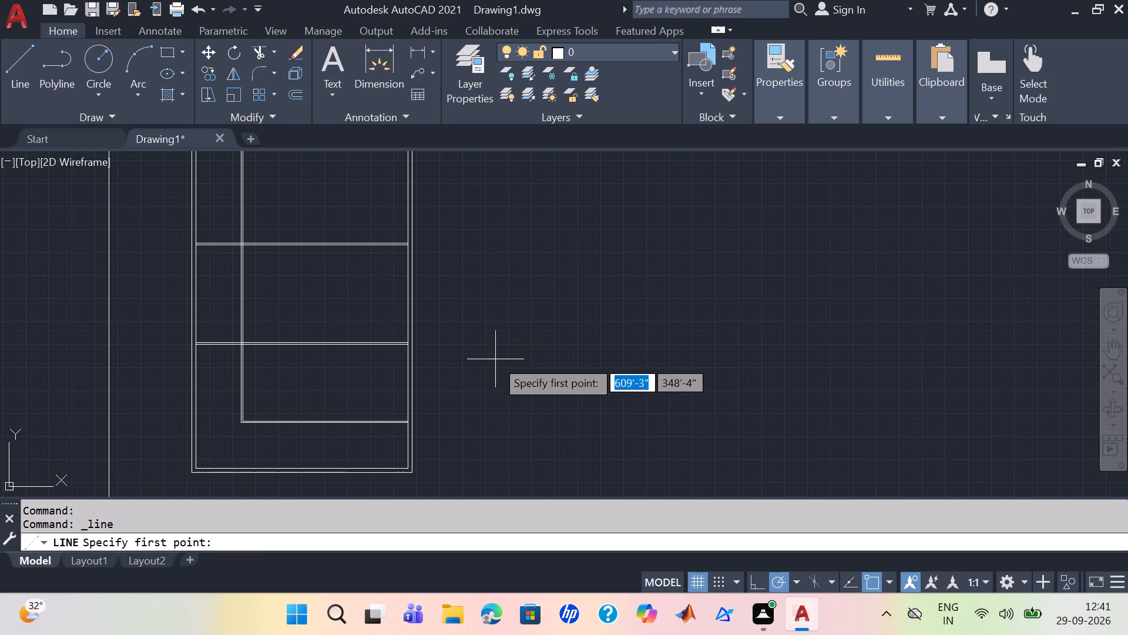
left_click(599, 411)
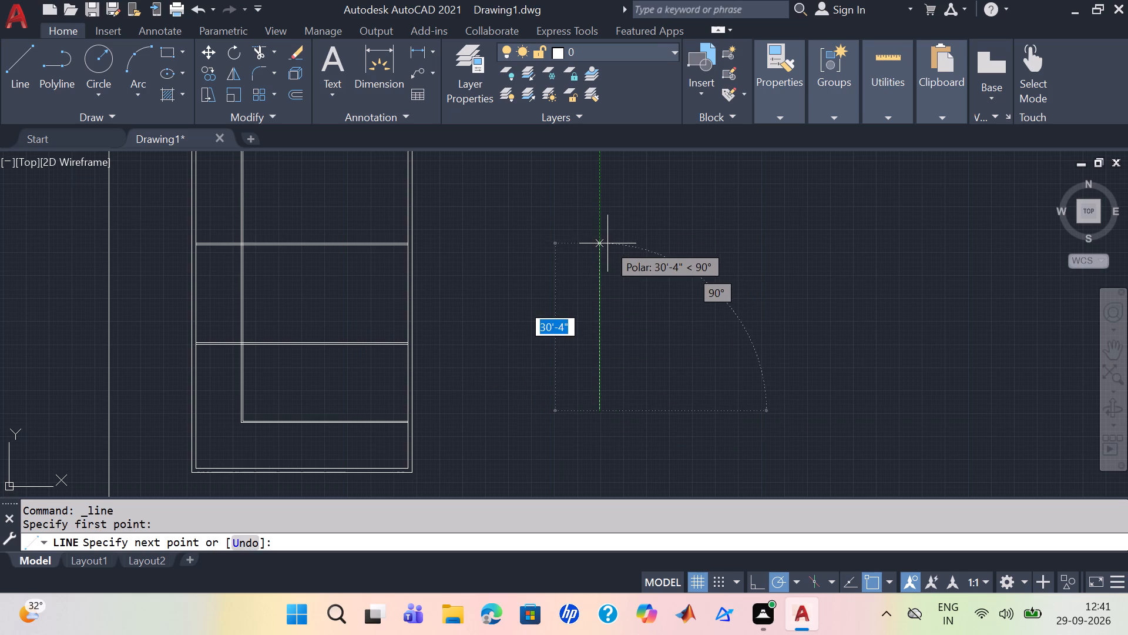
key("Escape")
Measure the dimensions of the narrow northwest room with the quick measure tool.
left_click(890, 78)
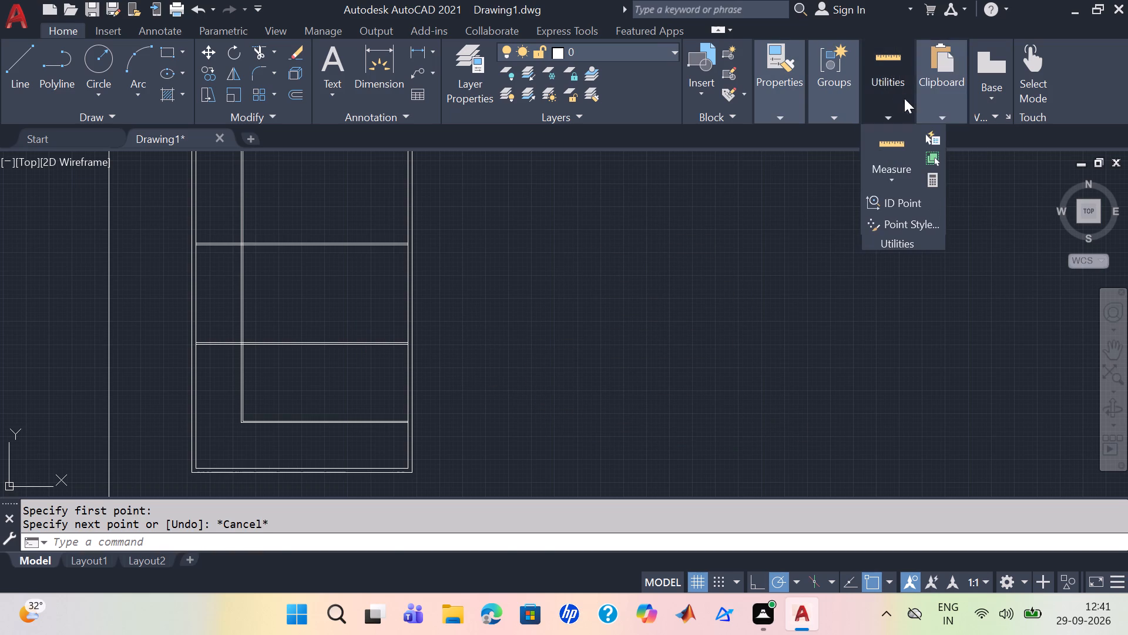
left_click(919, 143)
middle_click_drag(693, 220, 861, 385)
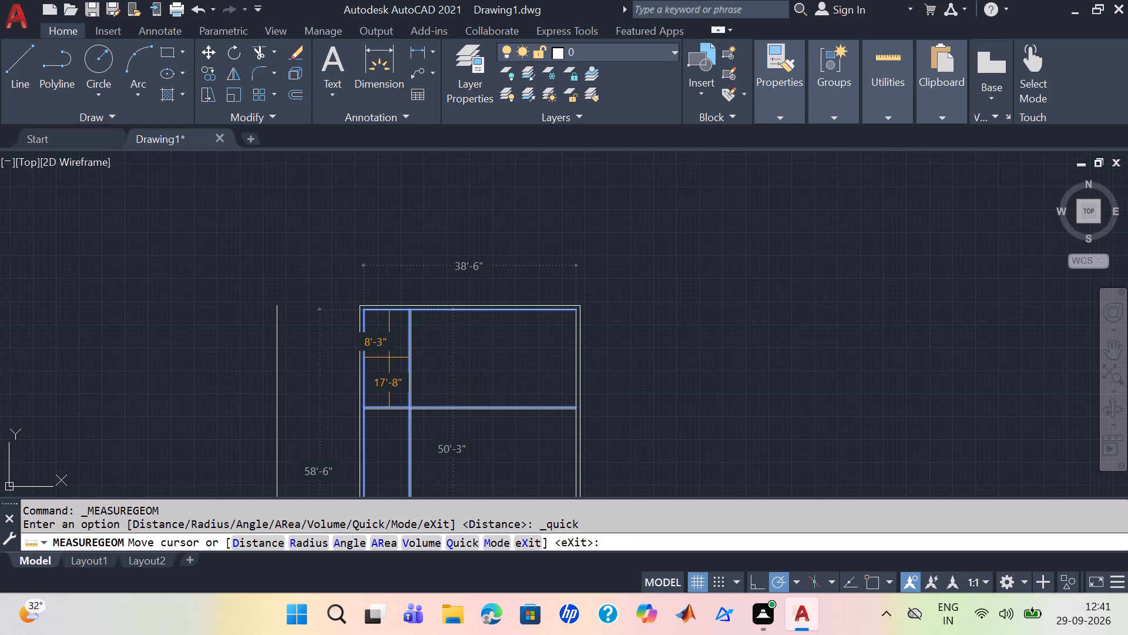
key("Escape")
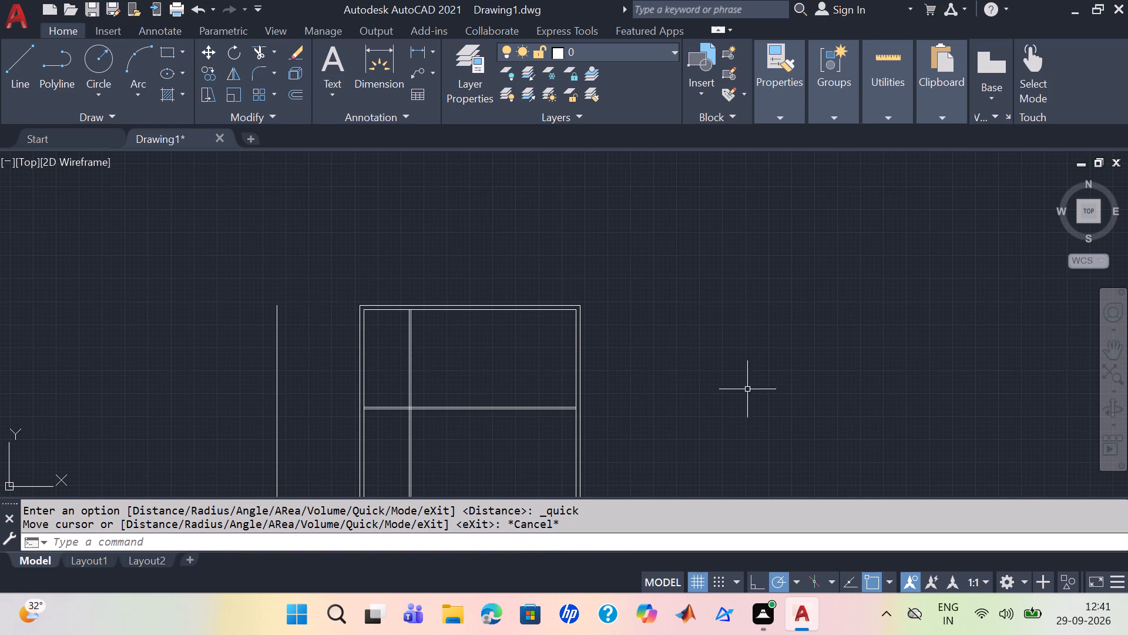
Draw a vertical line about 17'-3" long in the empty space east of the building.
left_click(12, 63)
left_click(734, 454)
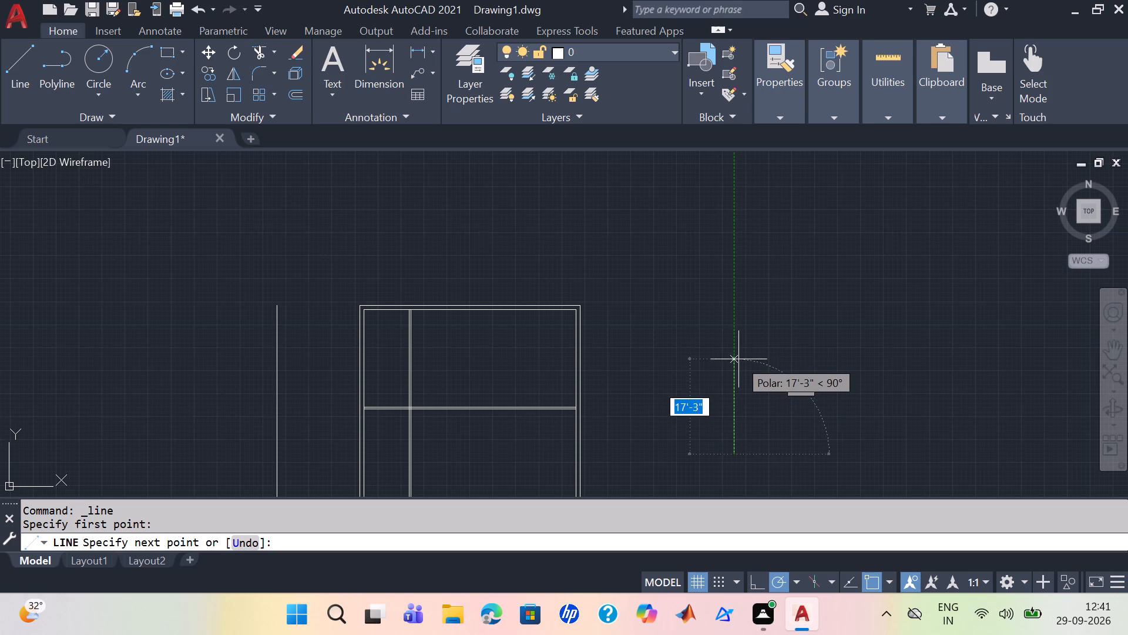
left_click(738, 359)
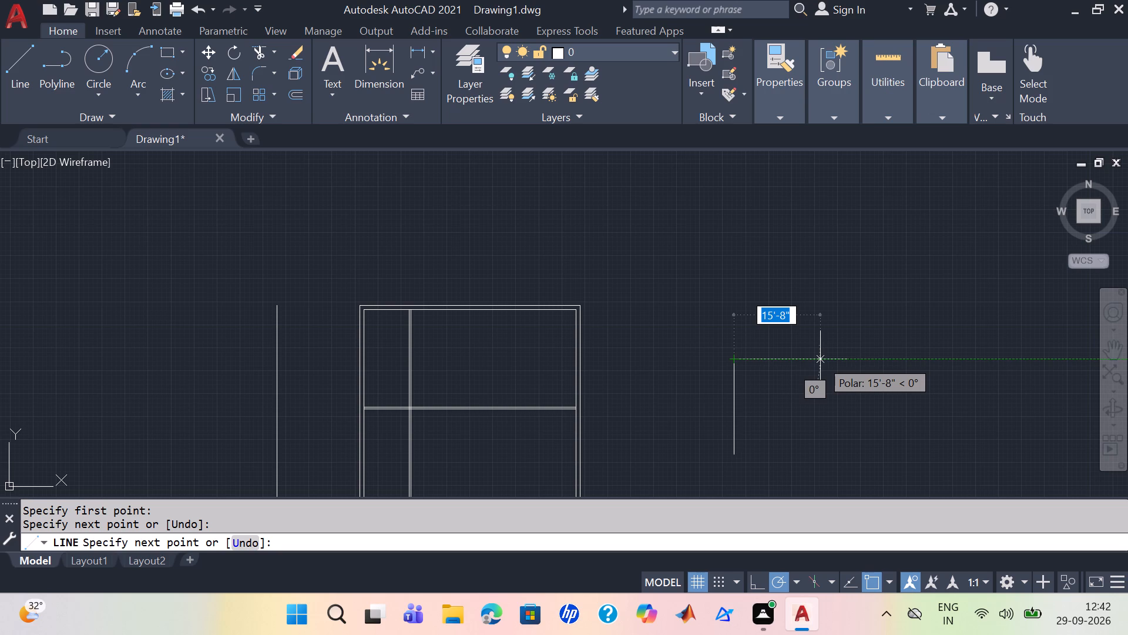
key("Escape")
Measure the northwest room's width and height again with the quick measure tool.
left_click(871, 74)
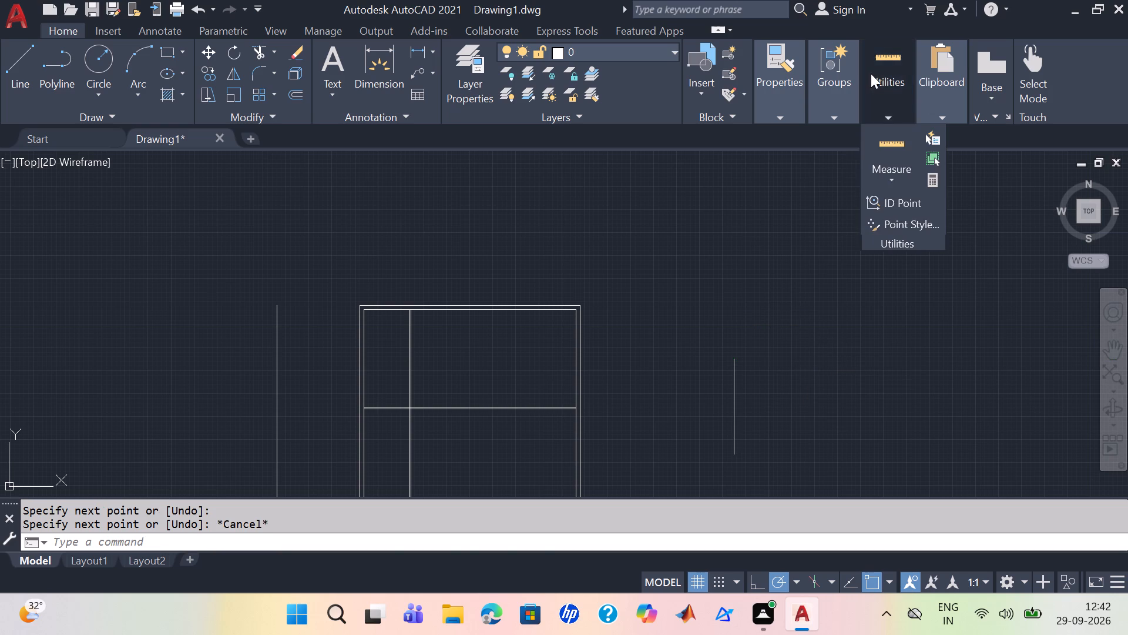
left_click(886, 134)
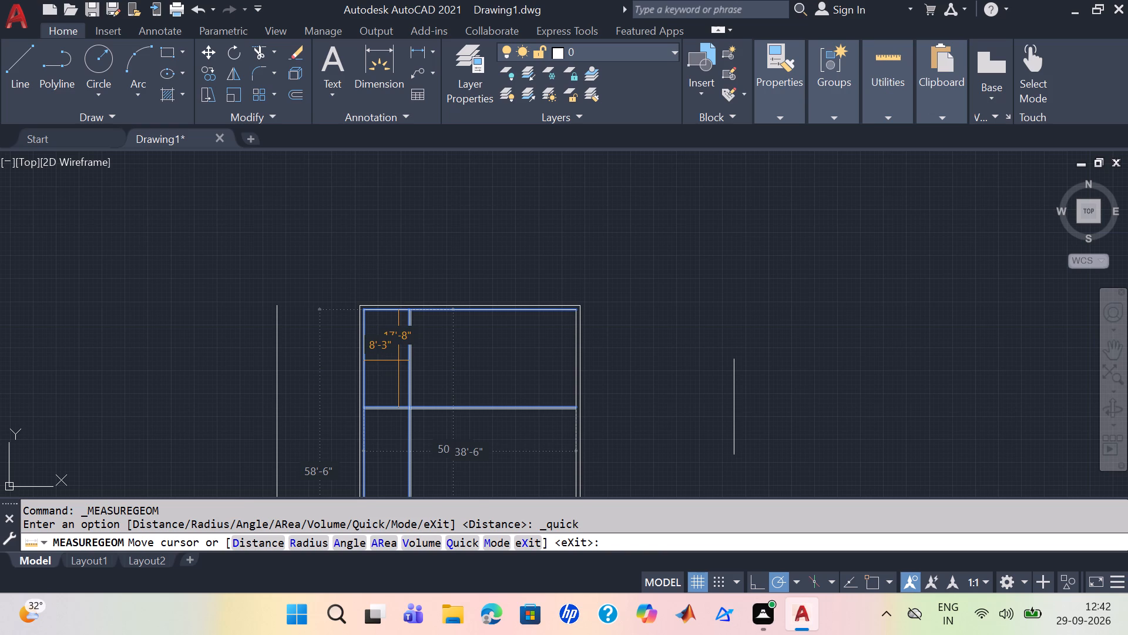
key("Escape")
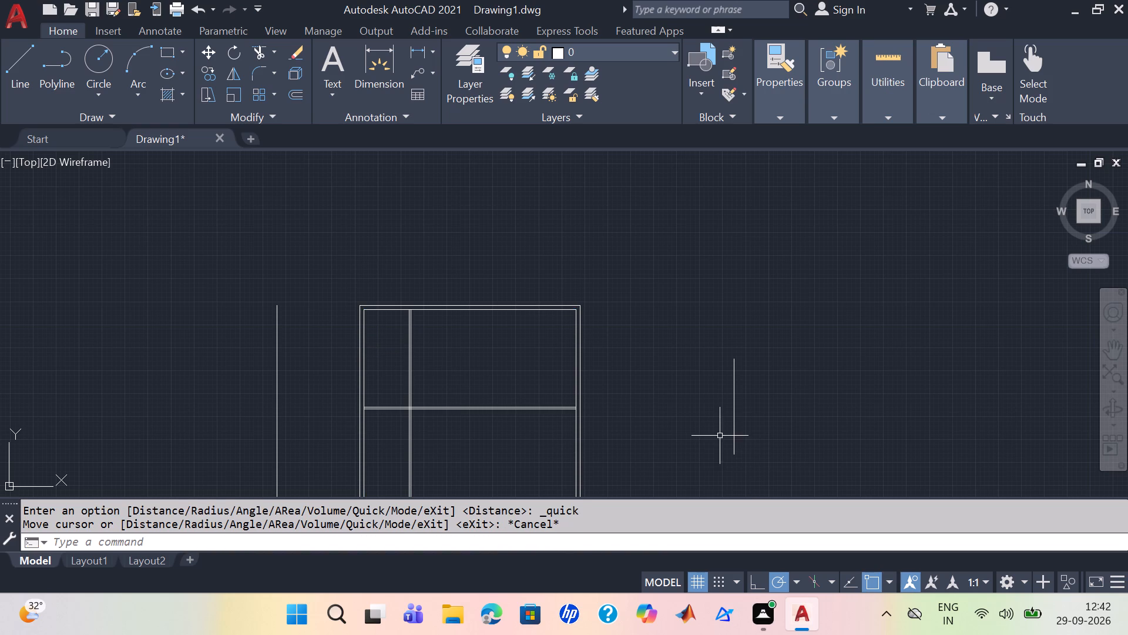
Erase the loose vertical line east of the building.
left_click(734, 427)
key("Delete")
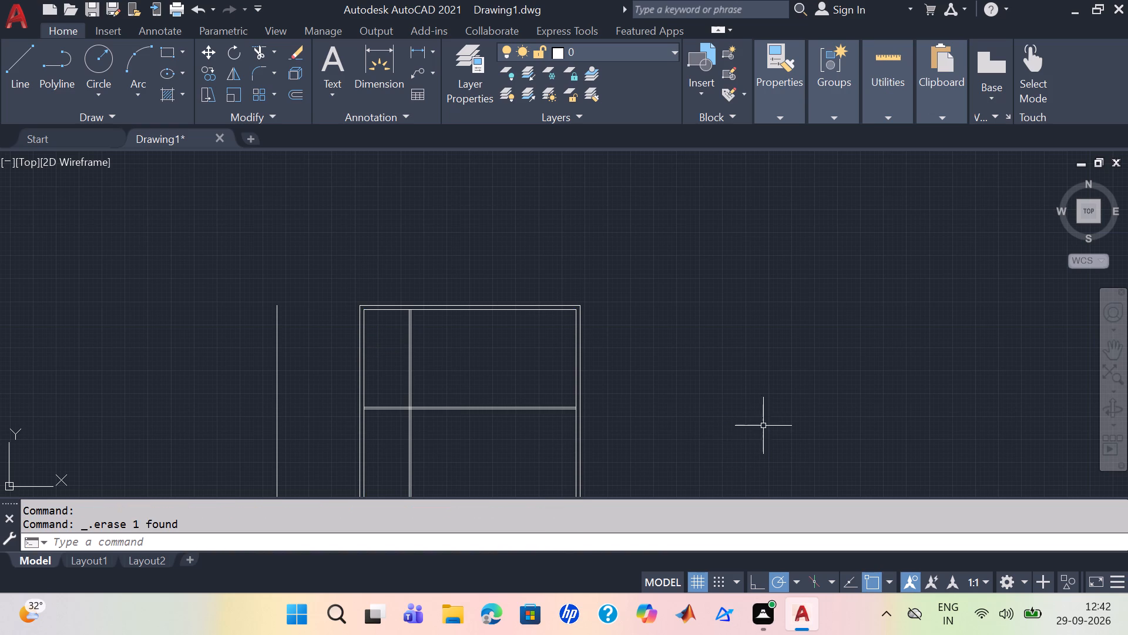
Draw a three-sided outline open at the bottom, about 8' wide and 17'-3" tall, in the empty space east of the building.
scroll(771, 440, "down", 1)
middle_click_drag(771, 440, 731, 411)
scroll(741, 392, "up", 1)
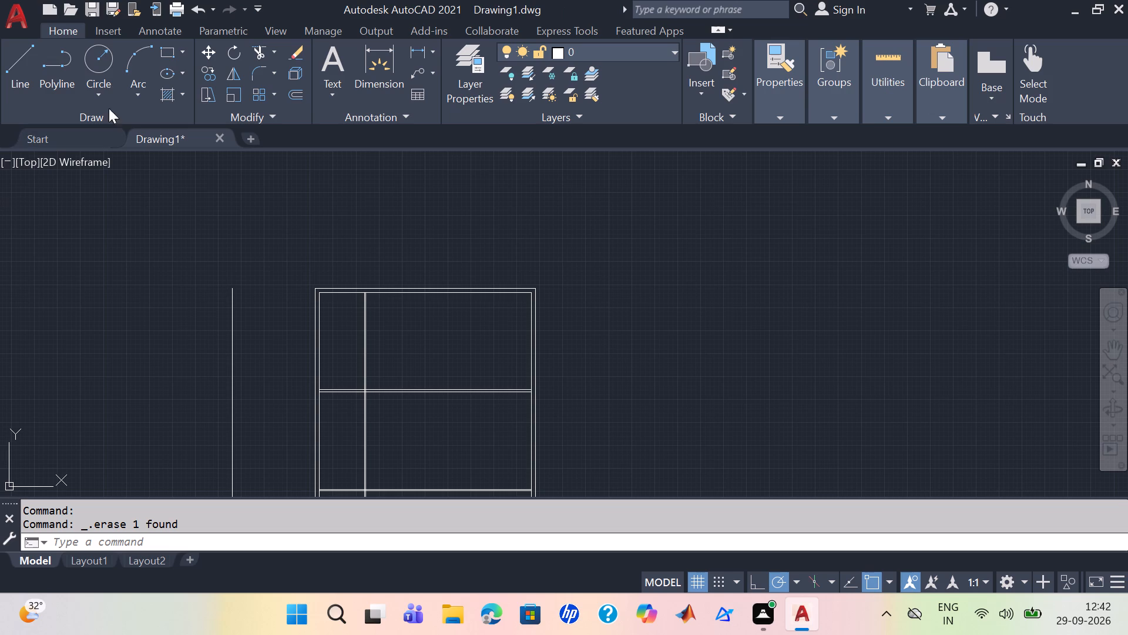
left_click(21, 55)
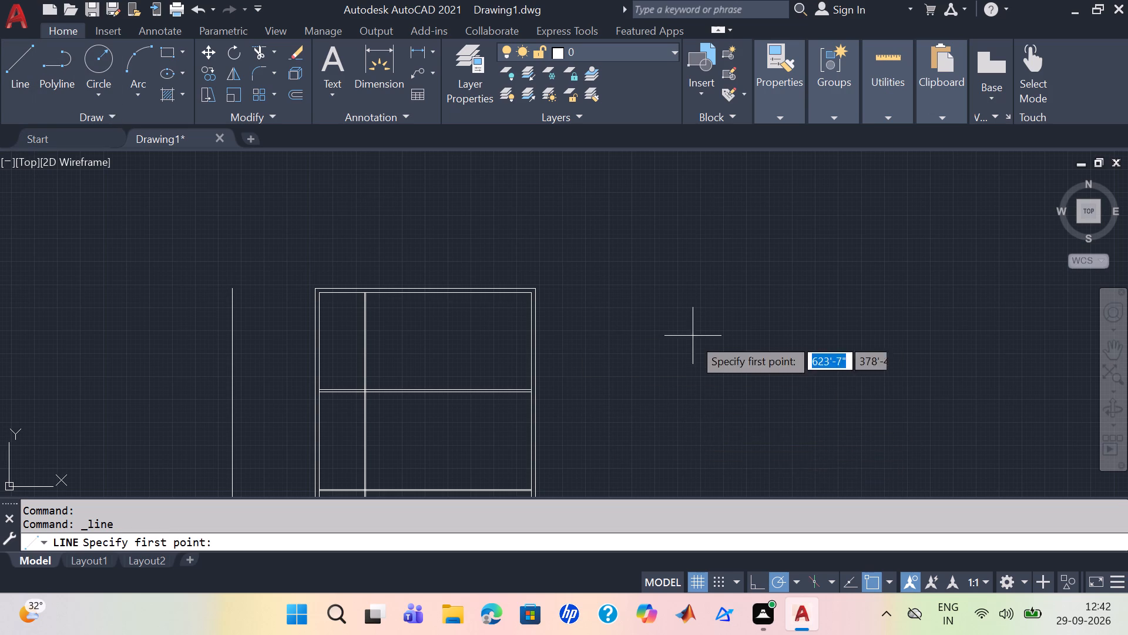
left_click(710, 439)
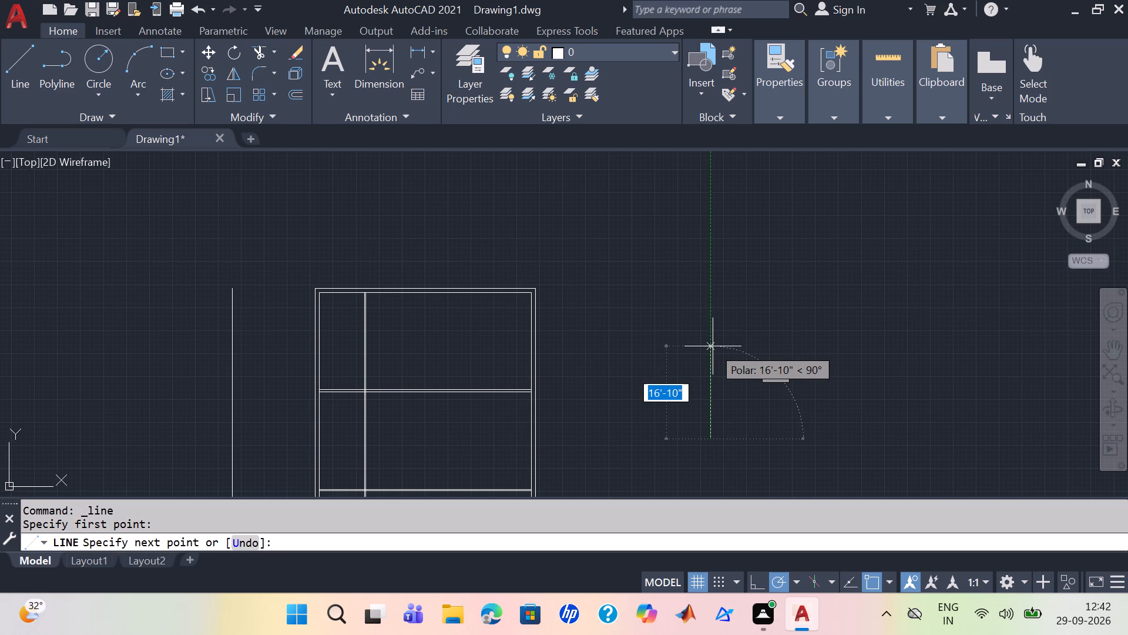
left_click(714, 344)
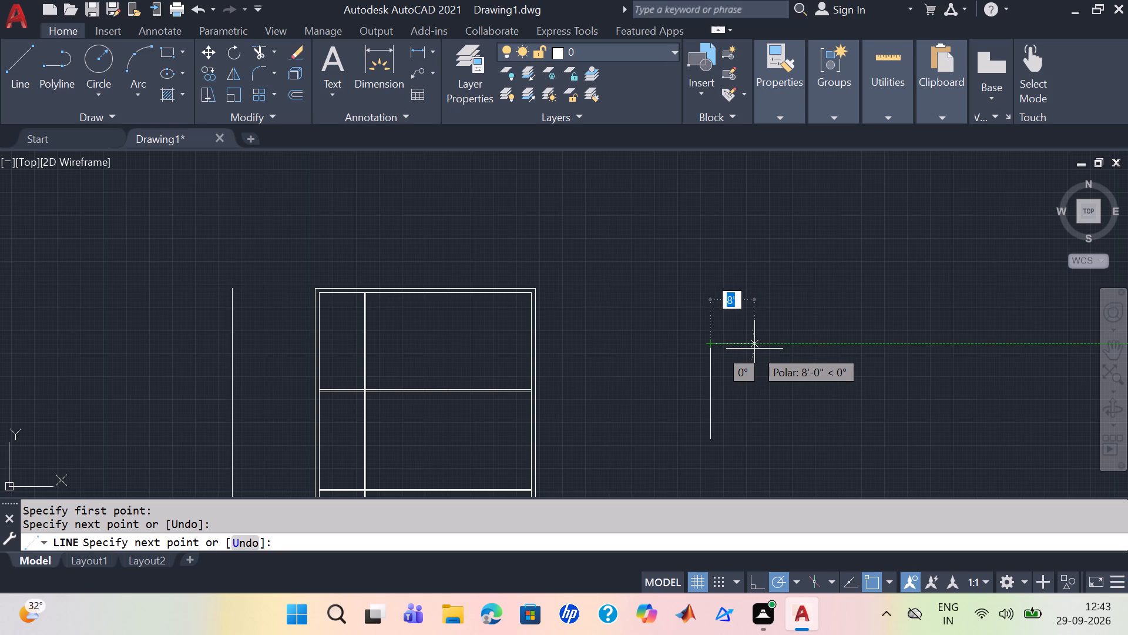
left_click(756, 349)
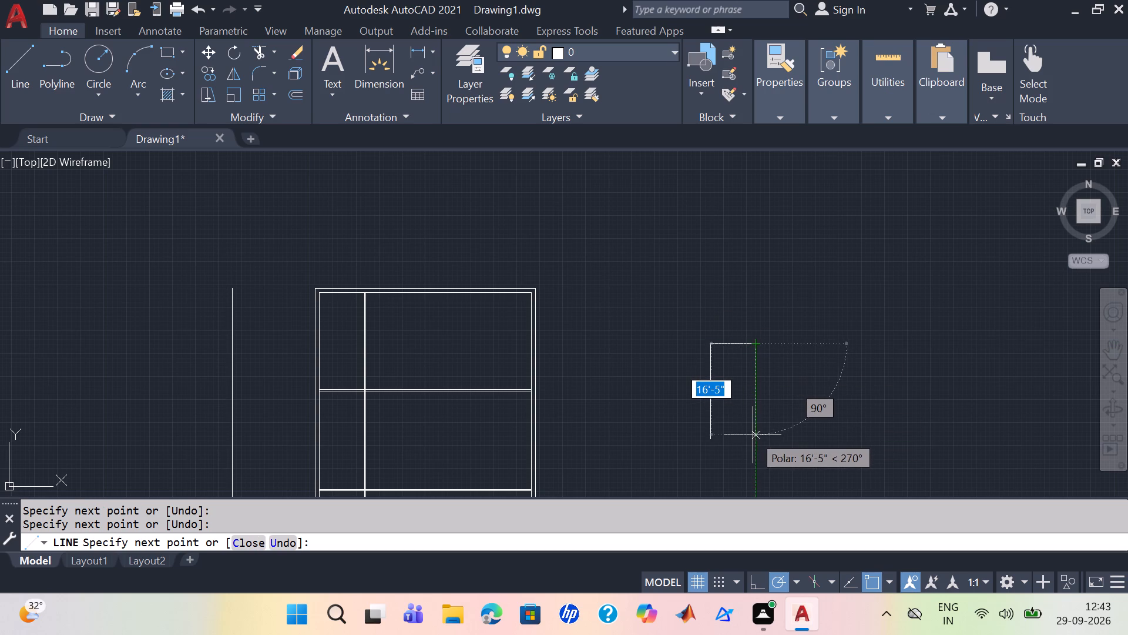
scroll(753, 435, "up", 3)
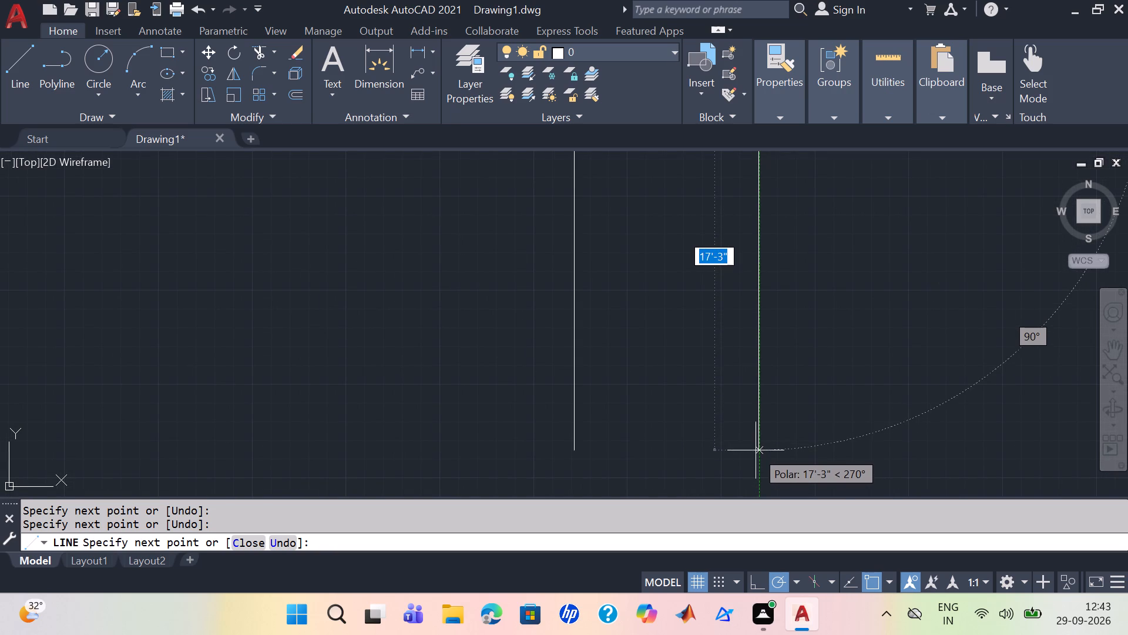
left_click(756, 450)
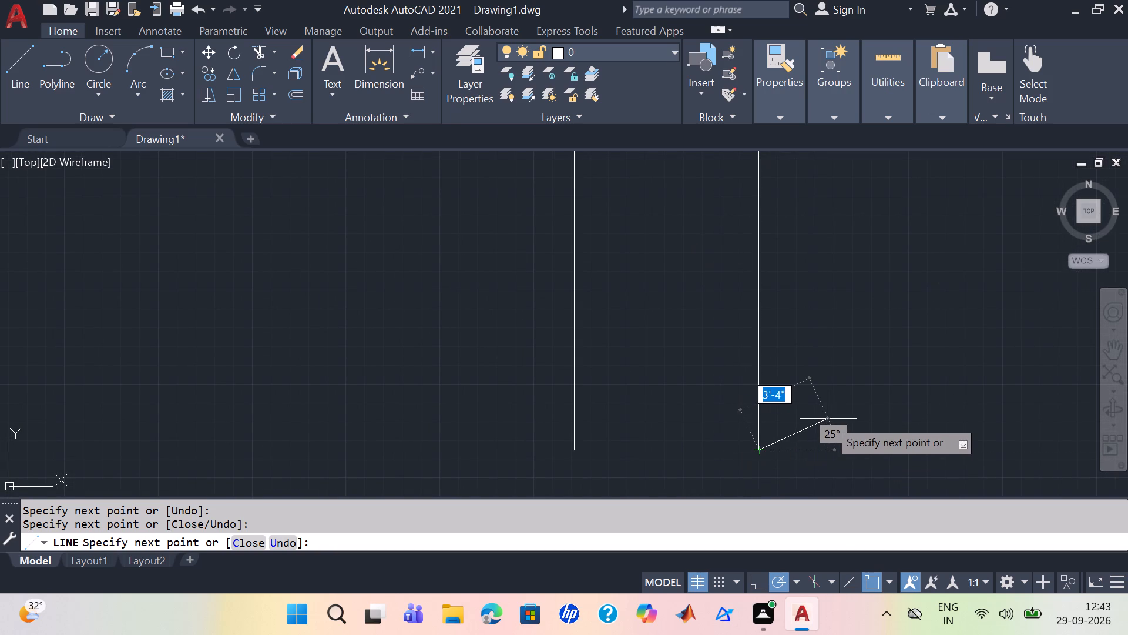
key("Escape")
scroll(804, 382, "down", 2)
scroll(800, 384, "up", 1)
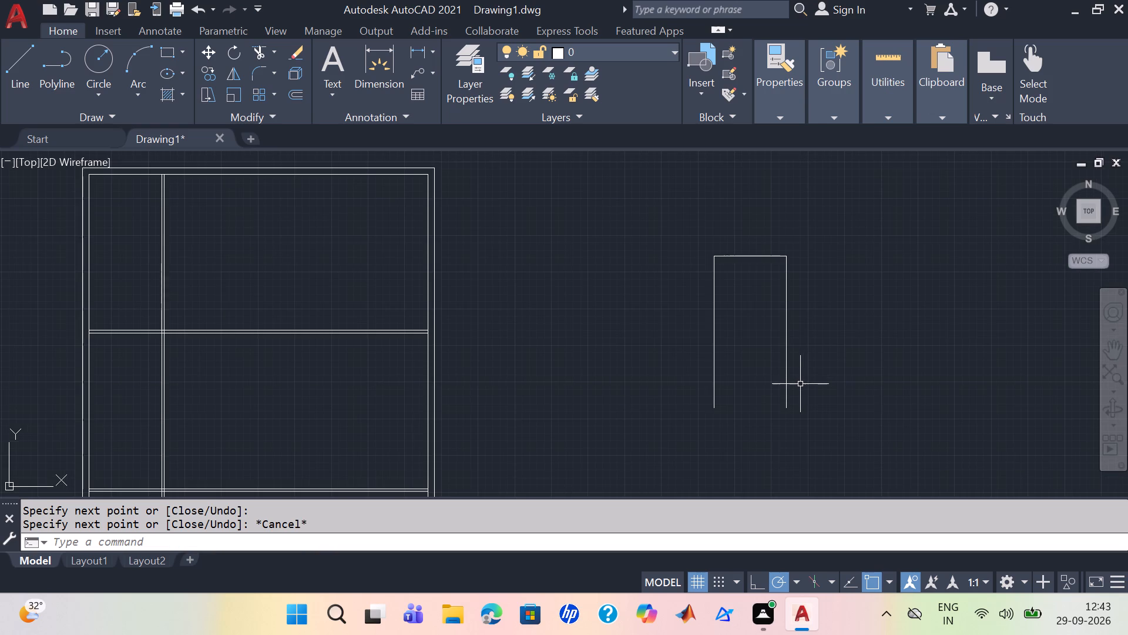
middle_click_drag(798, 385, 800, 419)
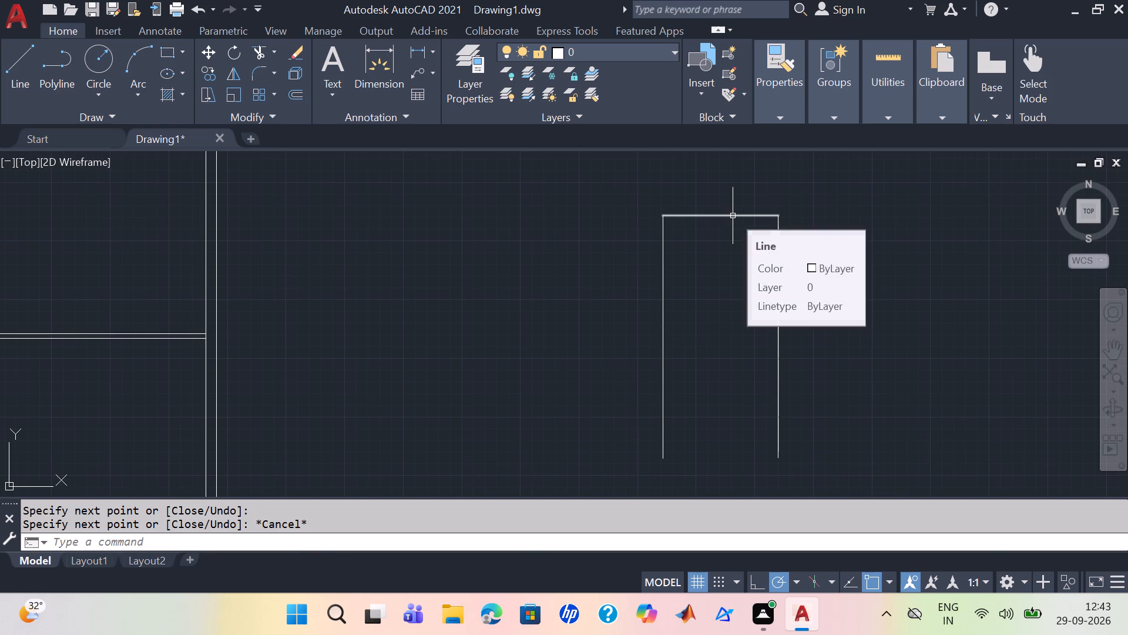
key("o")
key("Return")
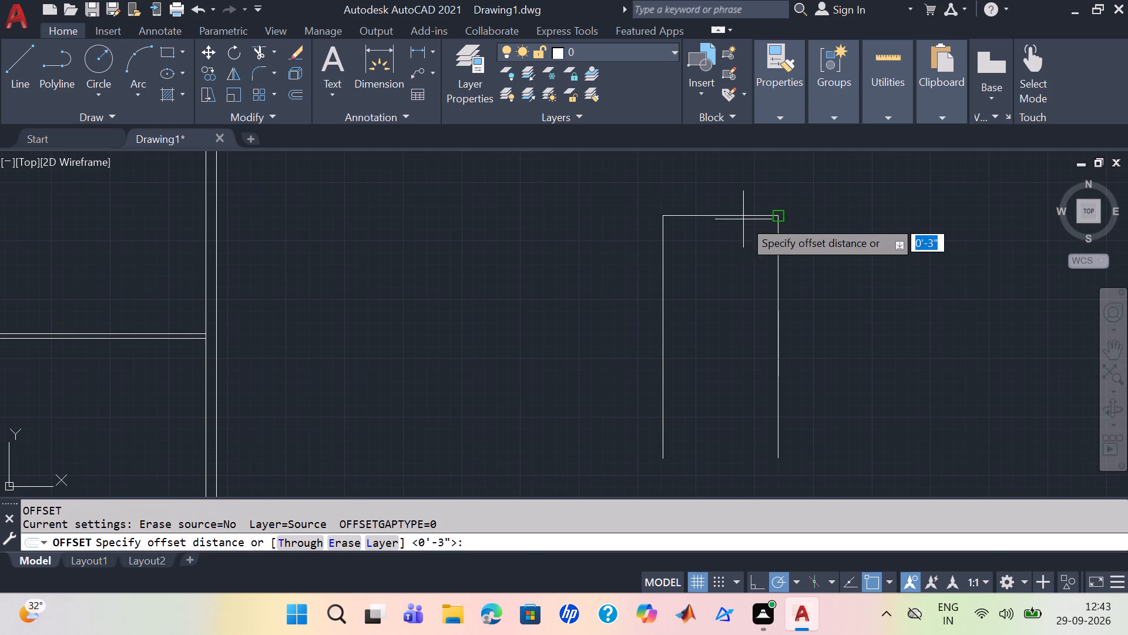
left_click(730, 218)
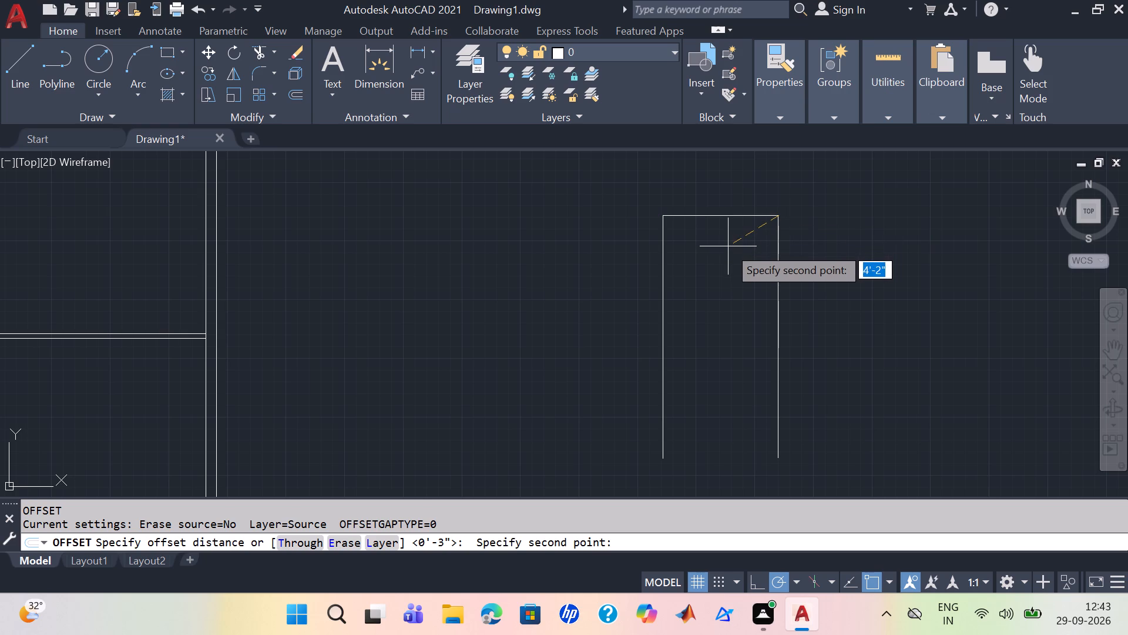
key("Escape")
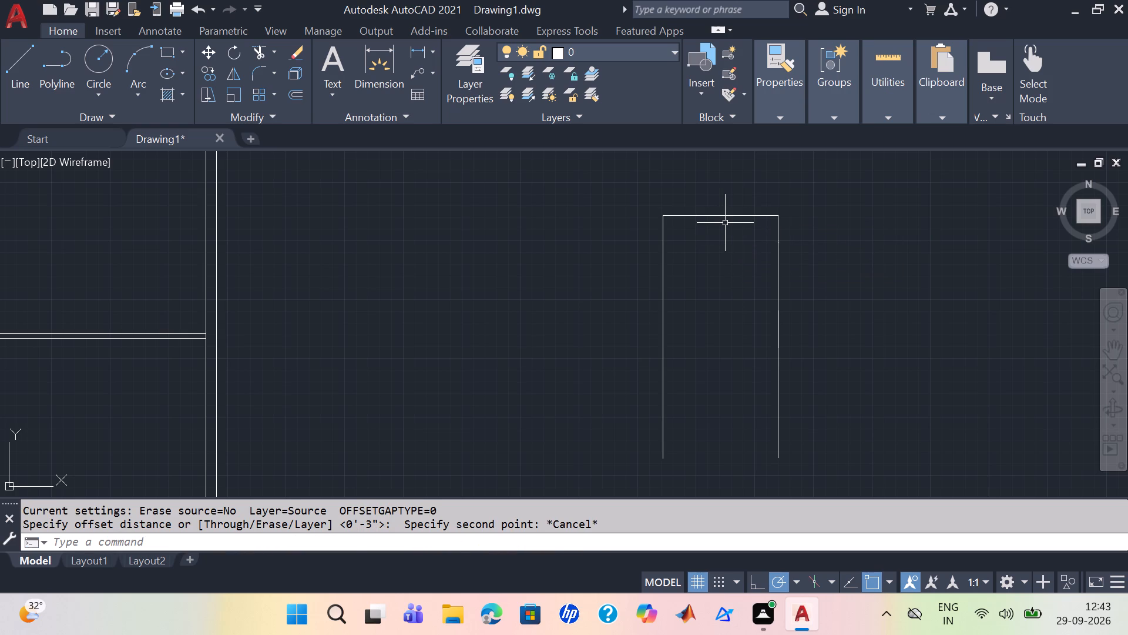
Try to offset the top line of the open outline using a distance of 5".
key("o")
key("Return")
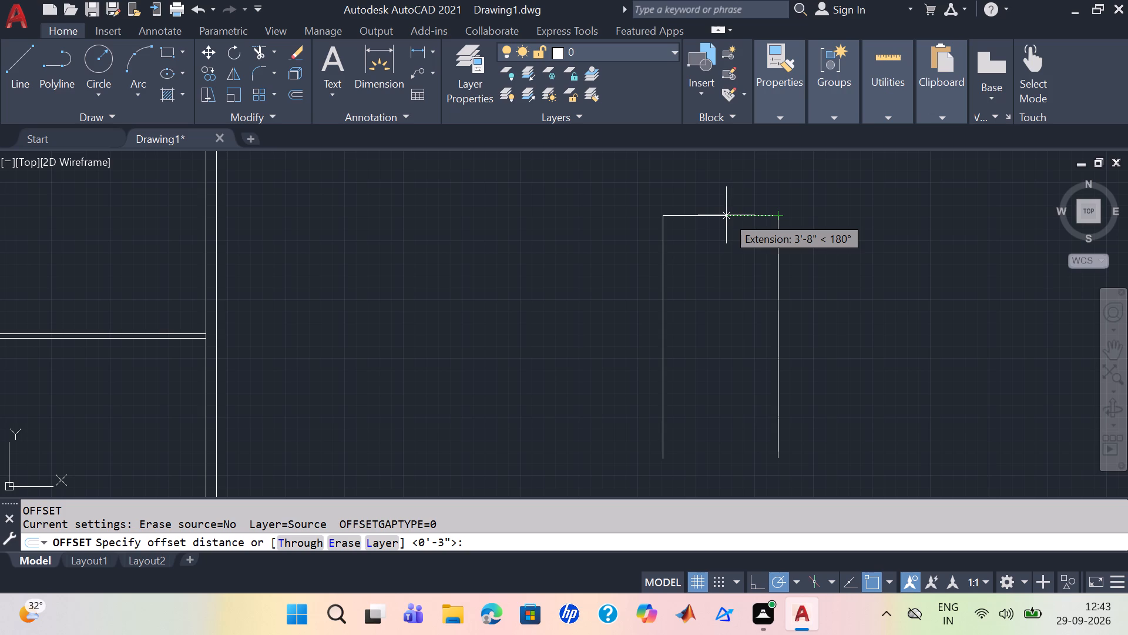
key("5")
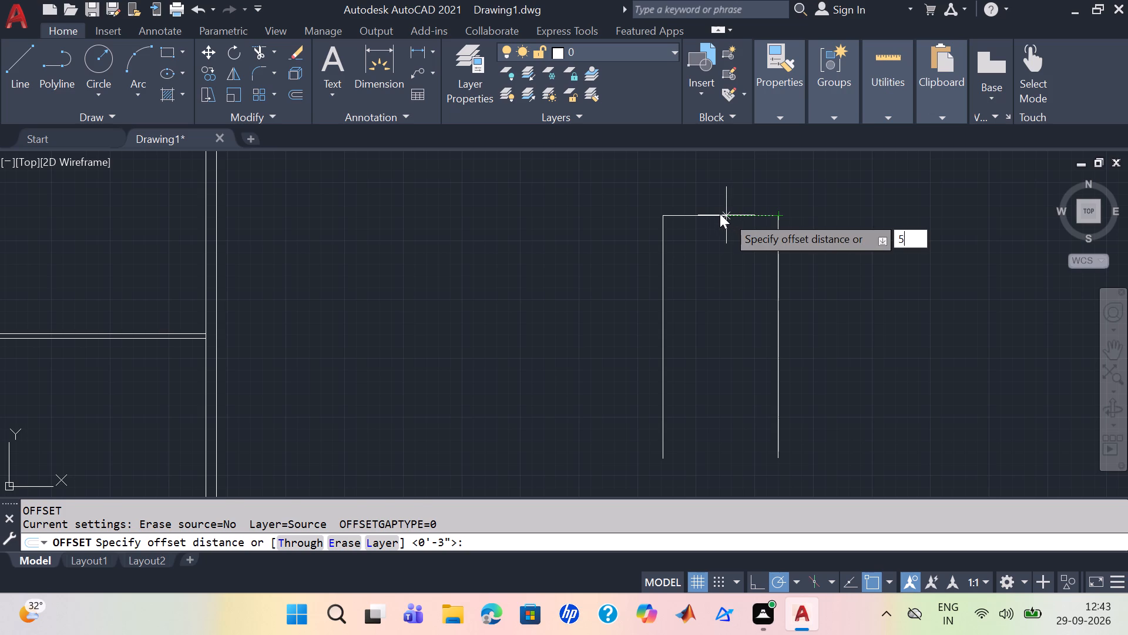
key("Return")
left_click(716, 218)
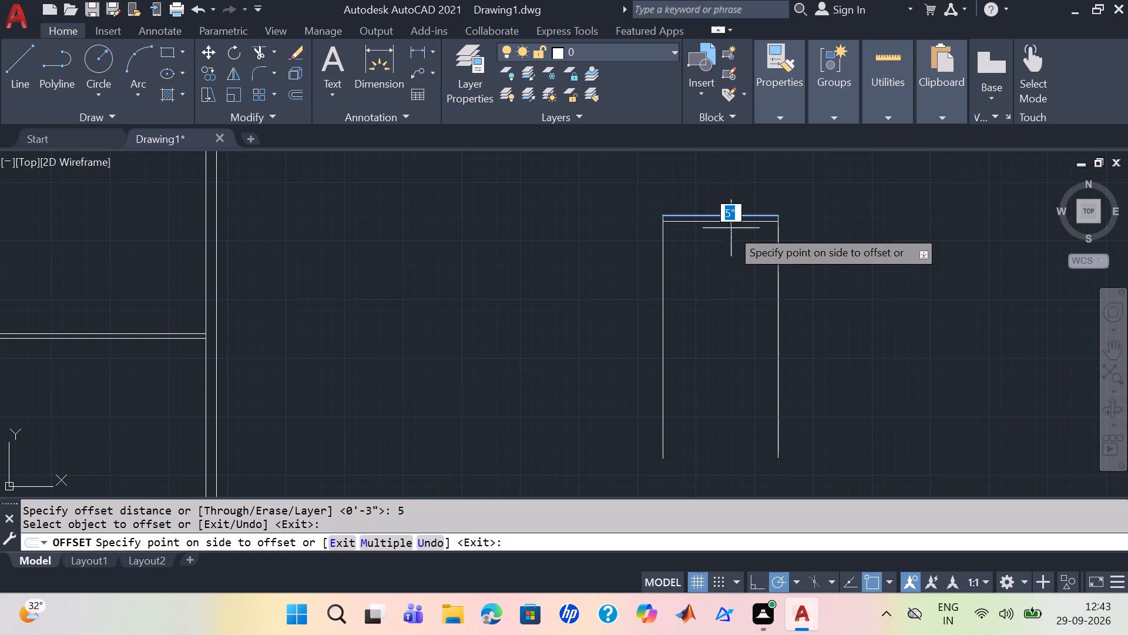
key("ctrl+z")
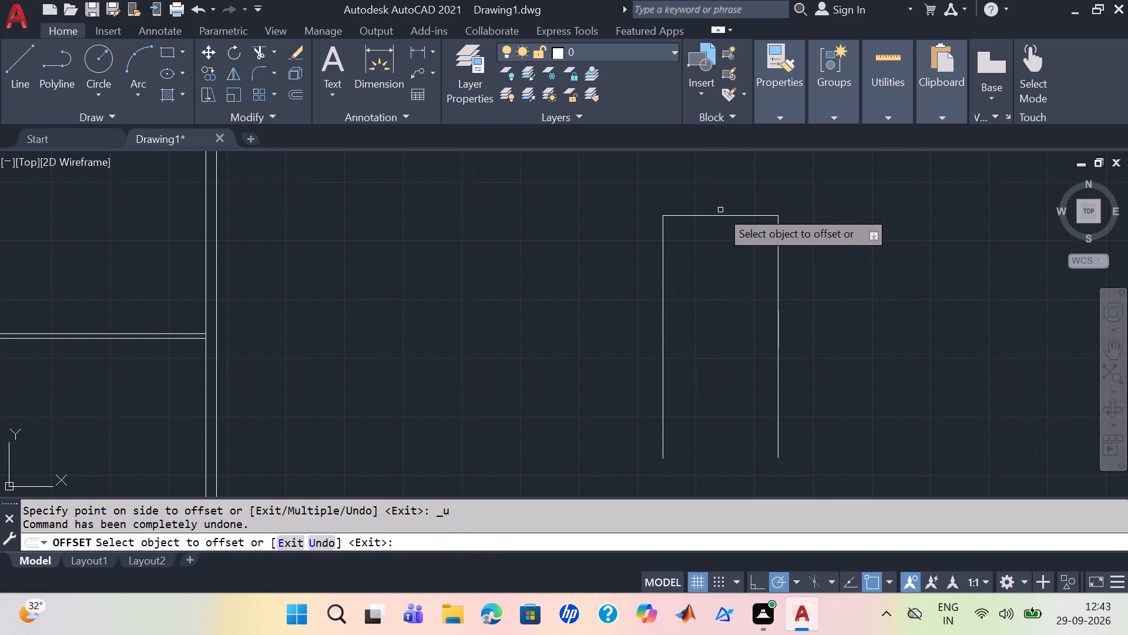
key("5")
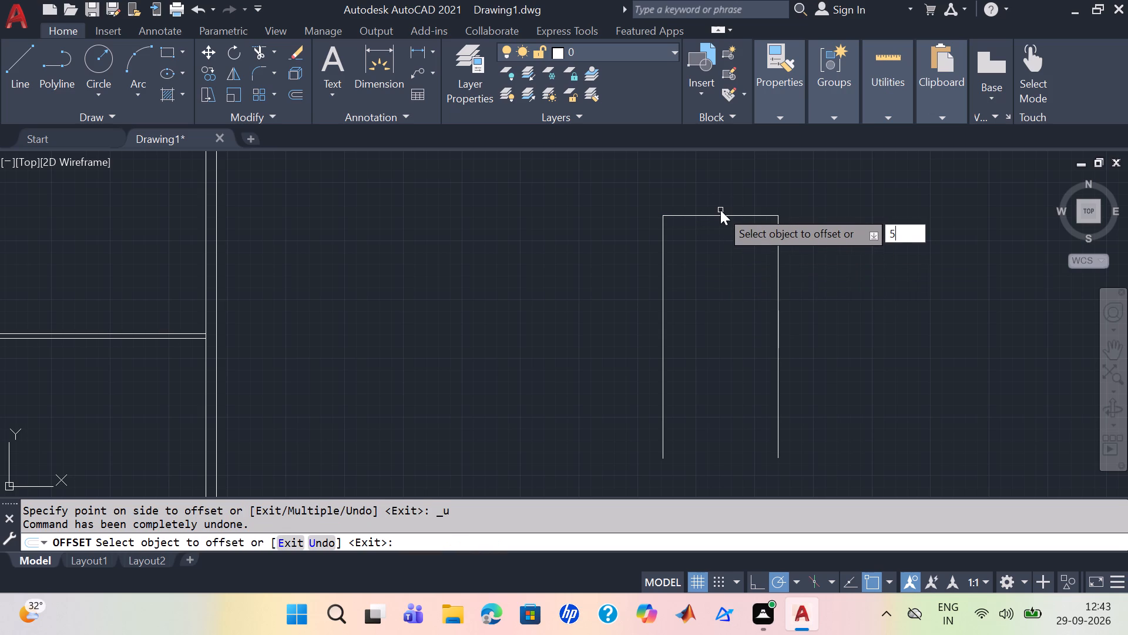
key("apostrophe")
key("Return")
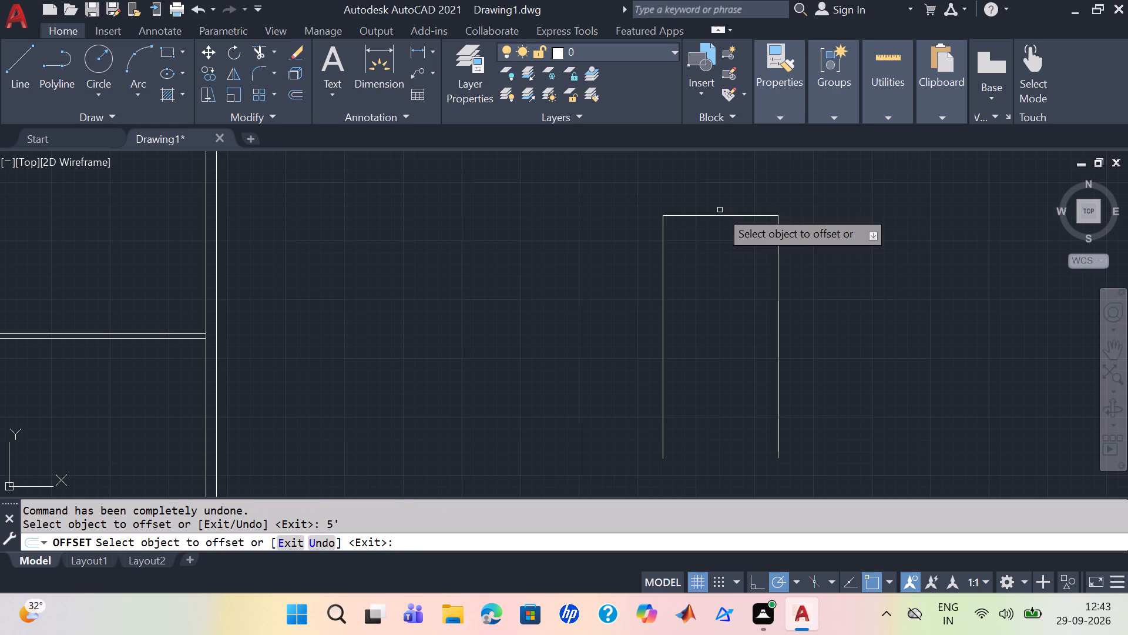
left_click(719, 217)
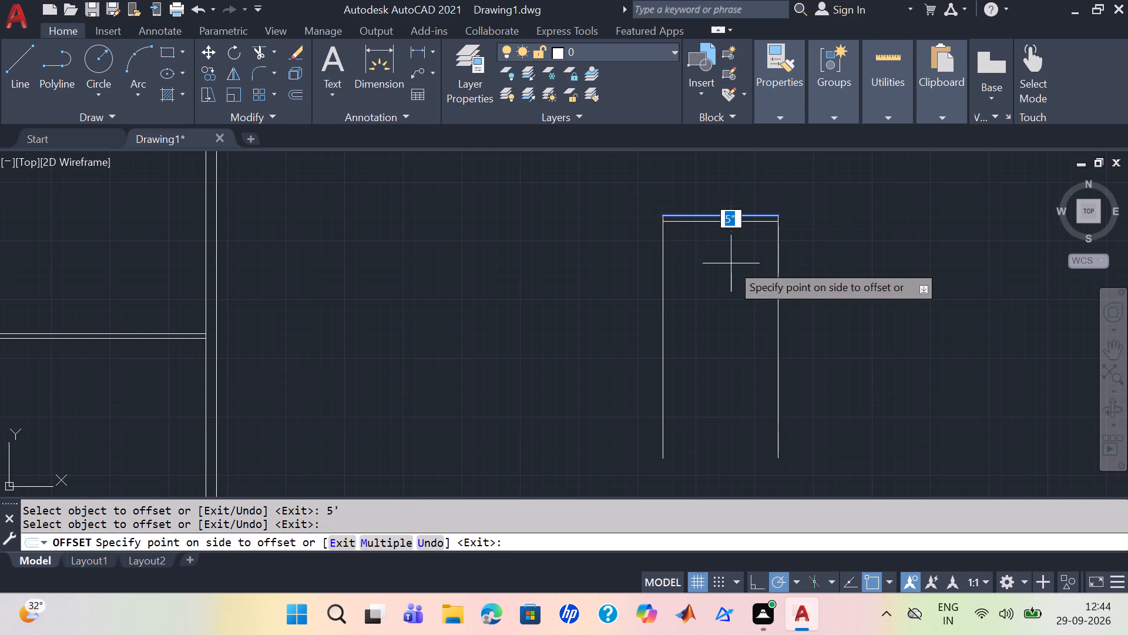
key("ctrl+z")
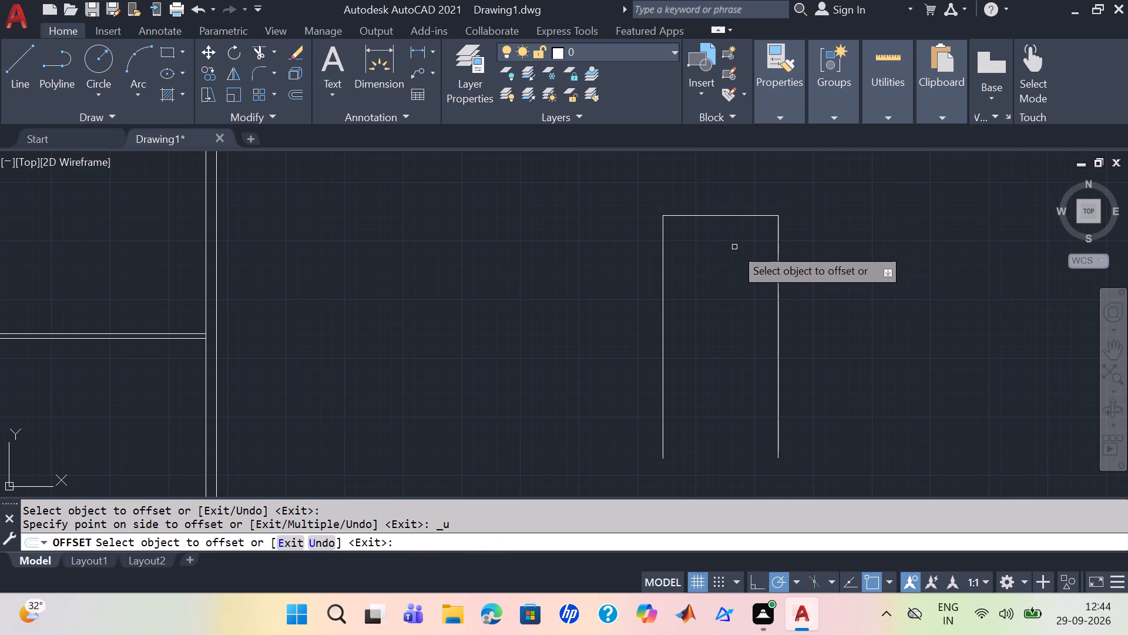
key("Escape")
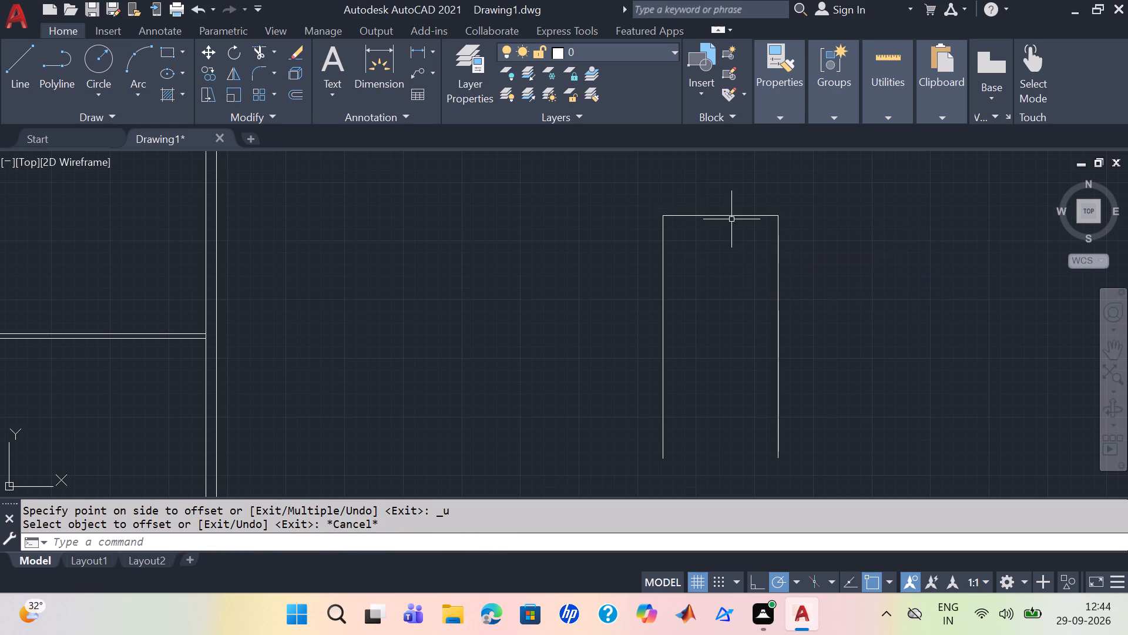
Offset the top line of the open outline 5' downward.
key("o")
key("Return")
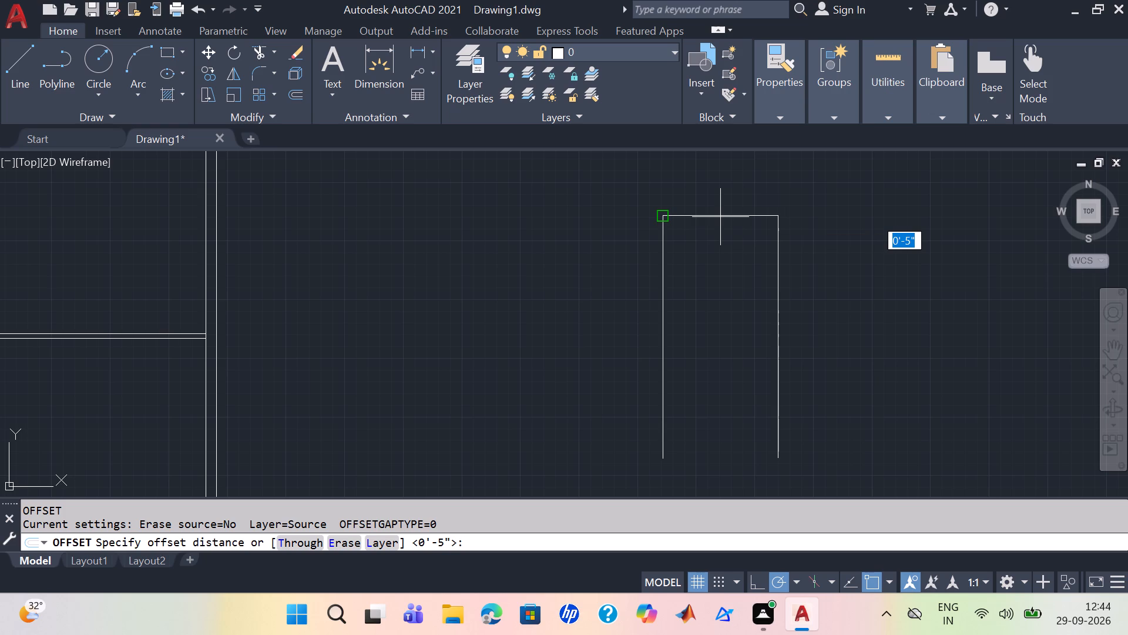
type("5'")
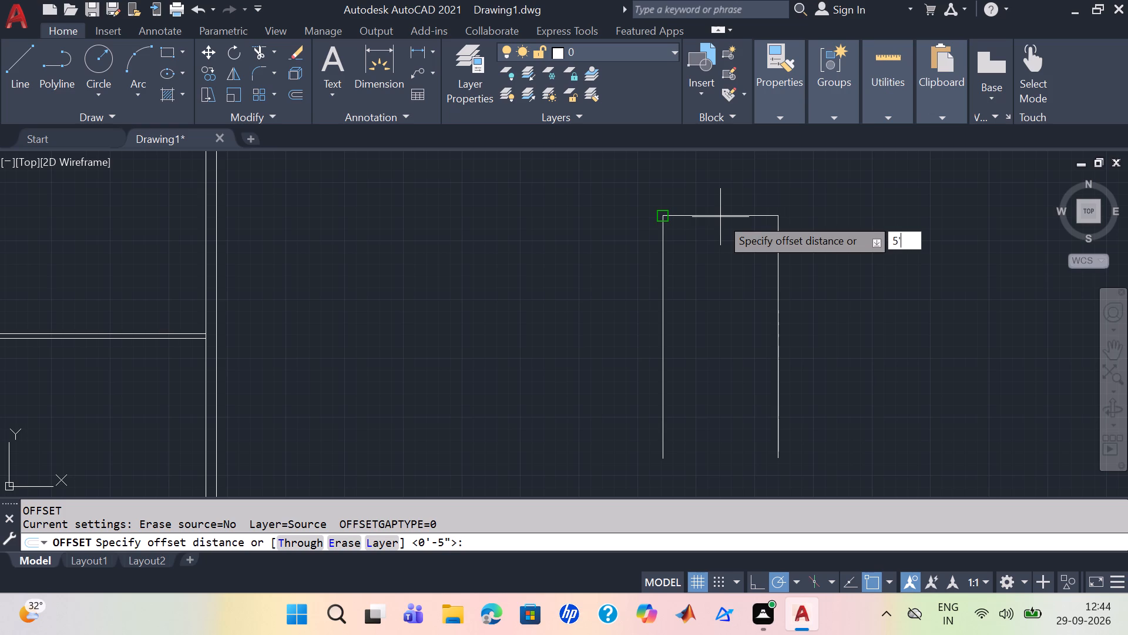
key("Return")
left_click(719, 216)
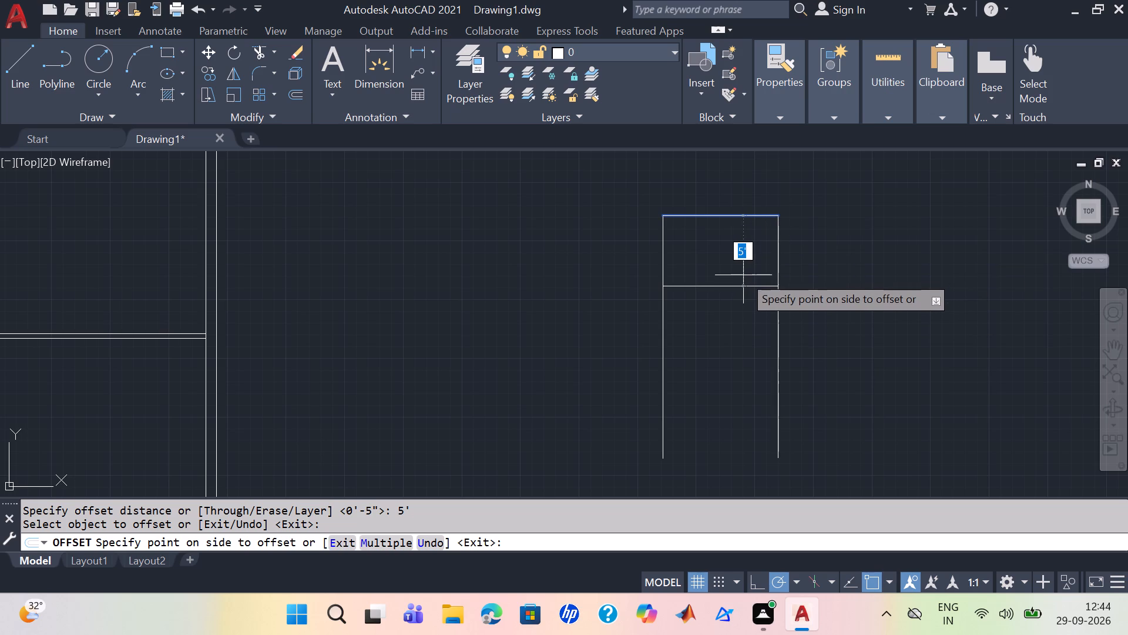
left_click(727, 286)
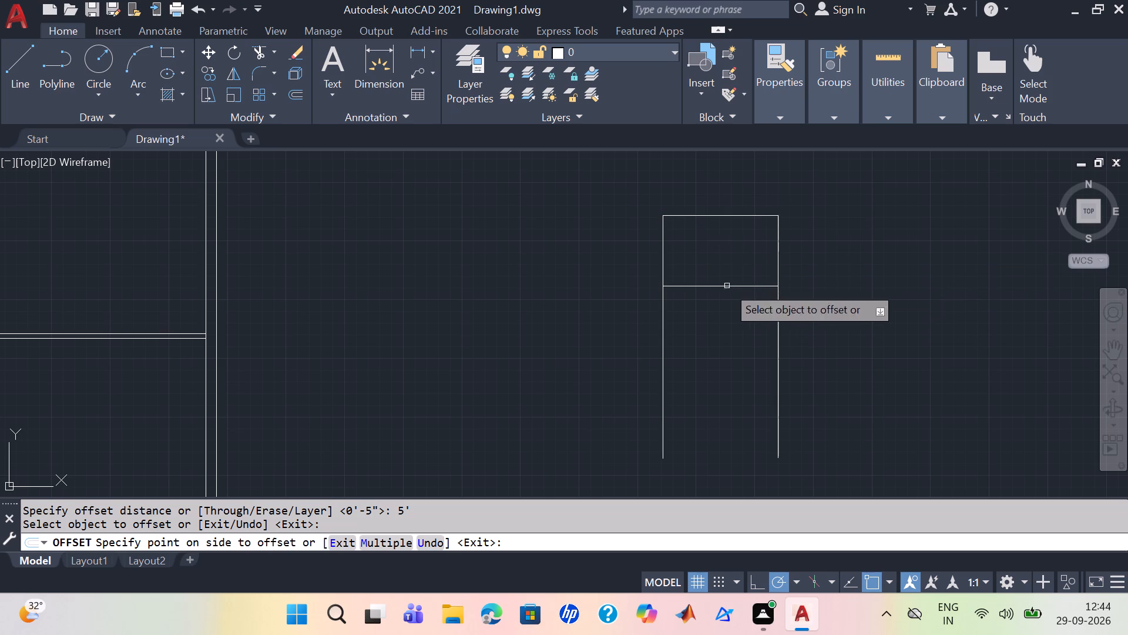
scroll(814, 317, "down", 1)
middle_click_drag(834, 334, 773, 312)
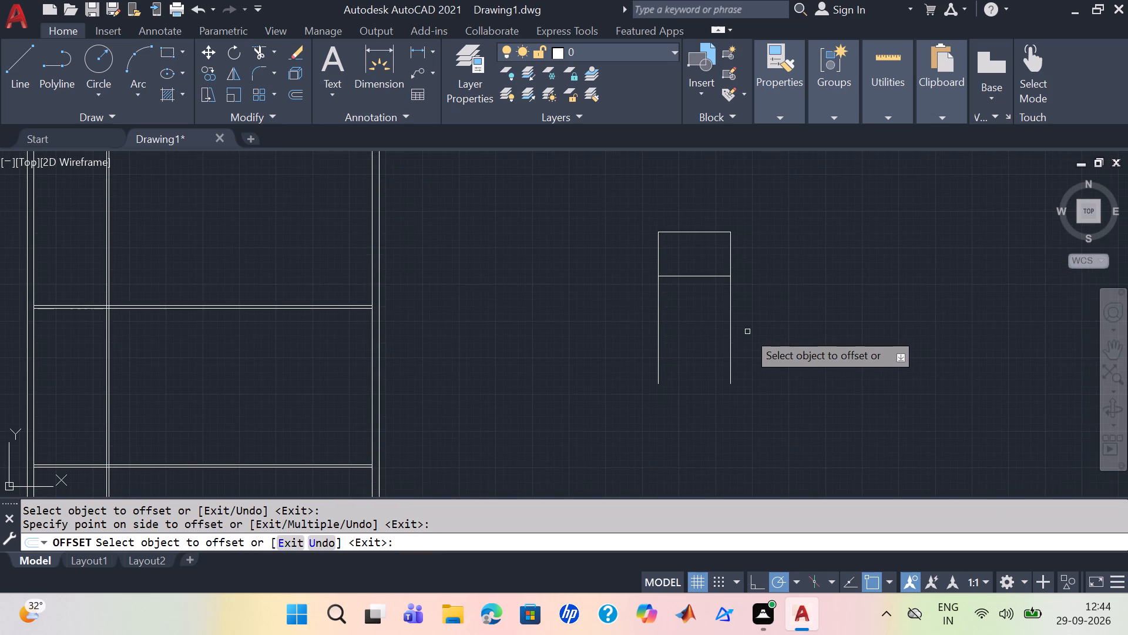
Measure the inside width of the open outline just below its horizontal dividing line.
scroll(751, 332, "up", 1)
scroll(752, 332, "down", 1)
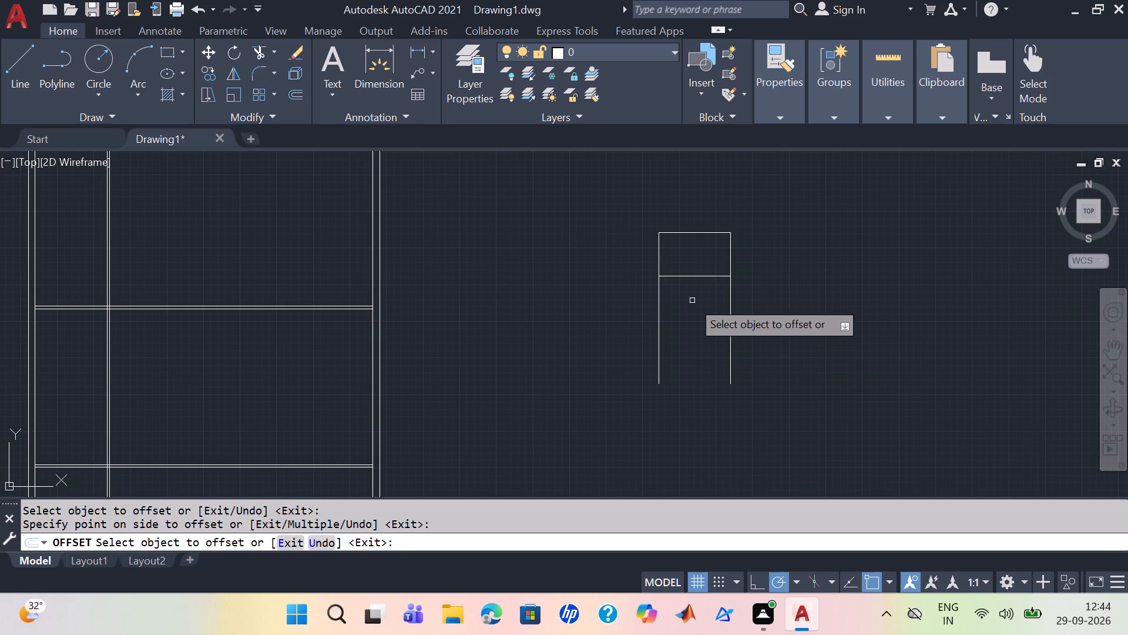
scroll(687, 278, "up", 3)
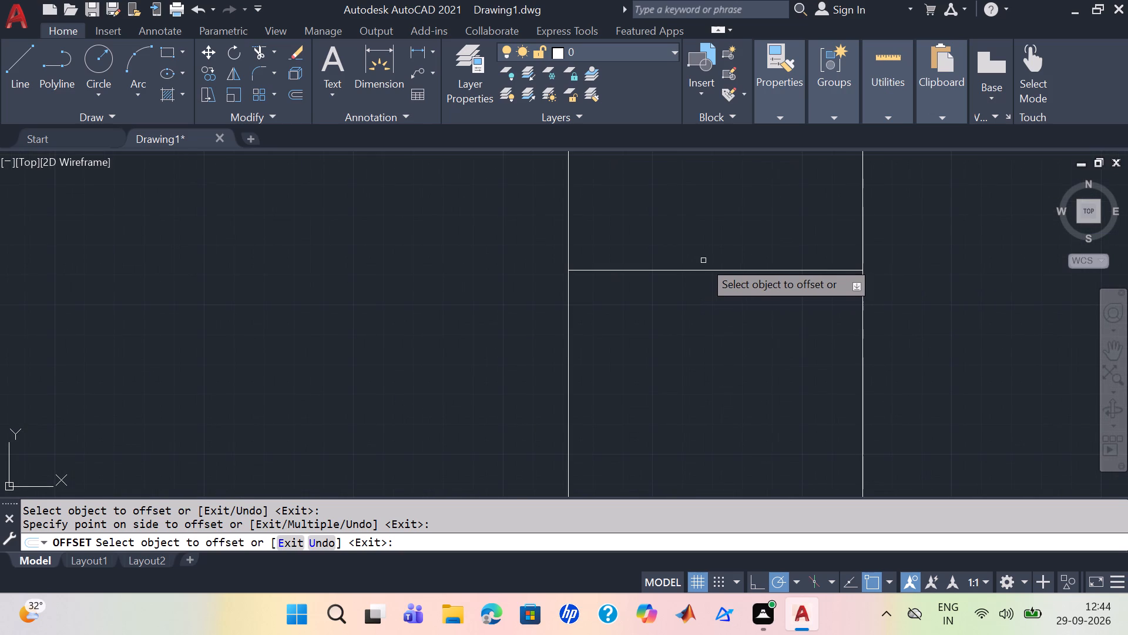
middle_click_drag(703, 279, 703, 355)
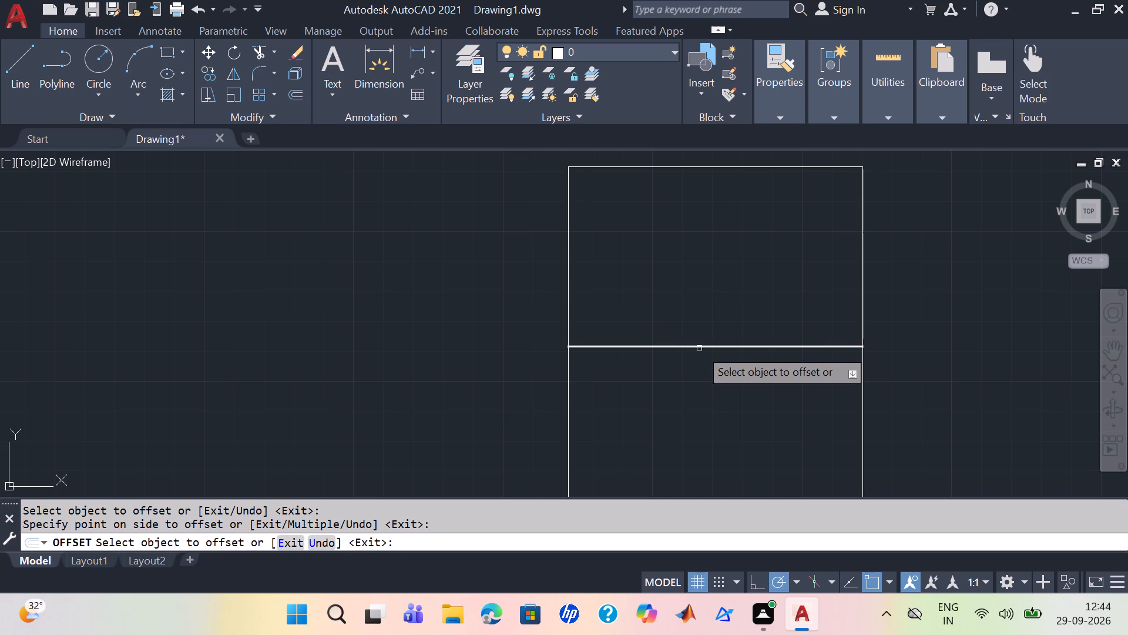
scroll(710, 372, "down", 1)
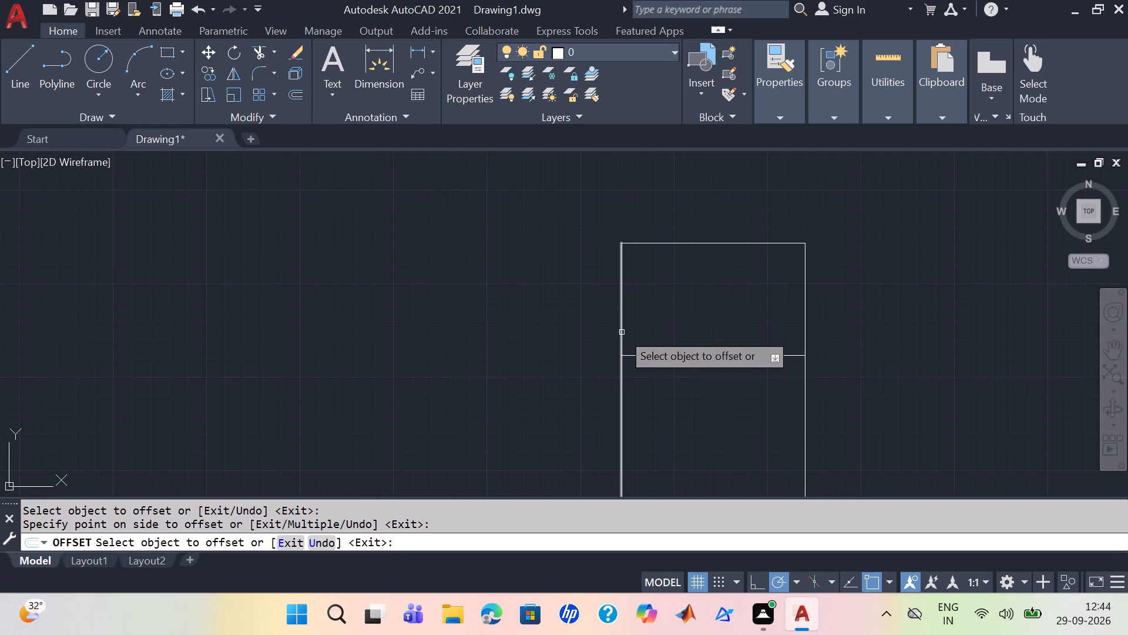
left_click(880, 79)
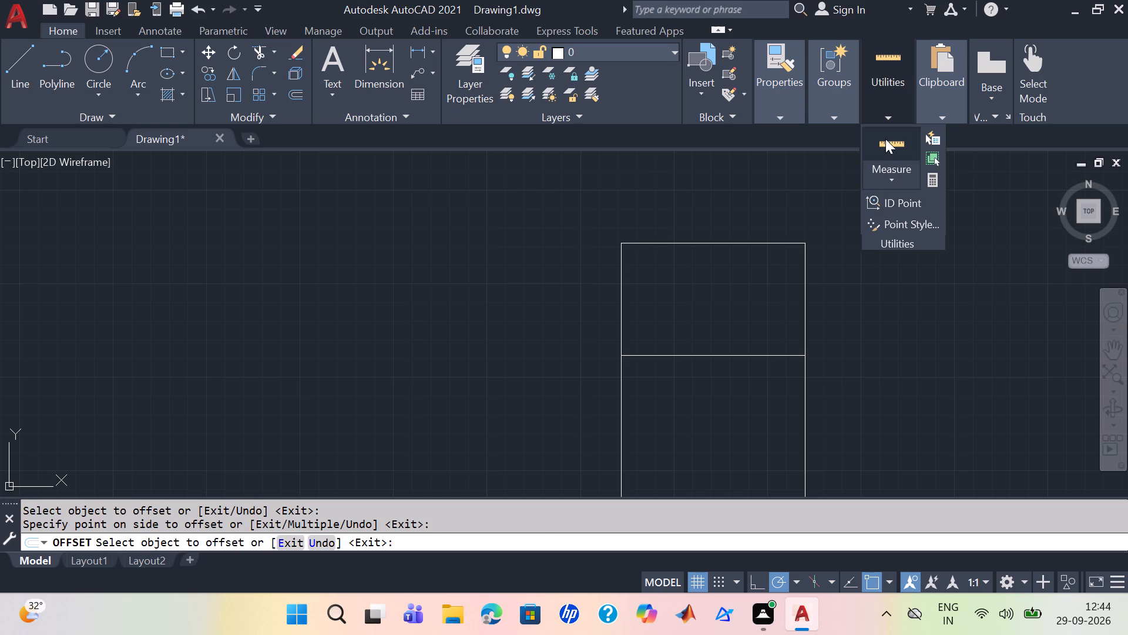
left_click(885, 139)
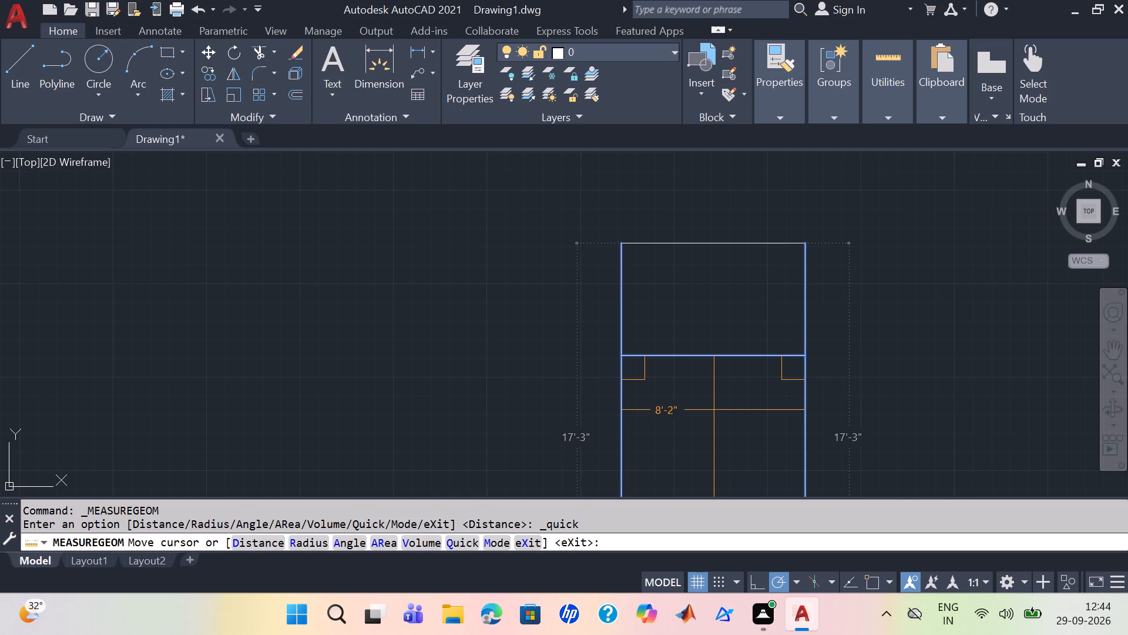
key("Escape")
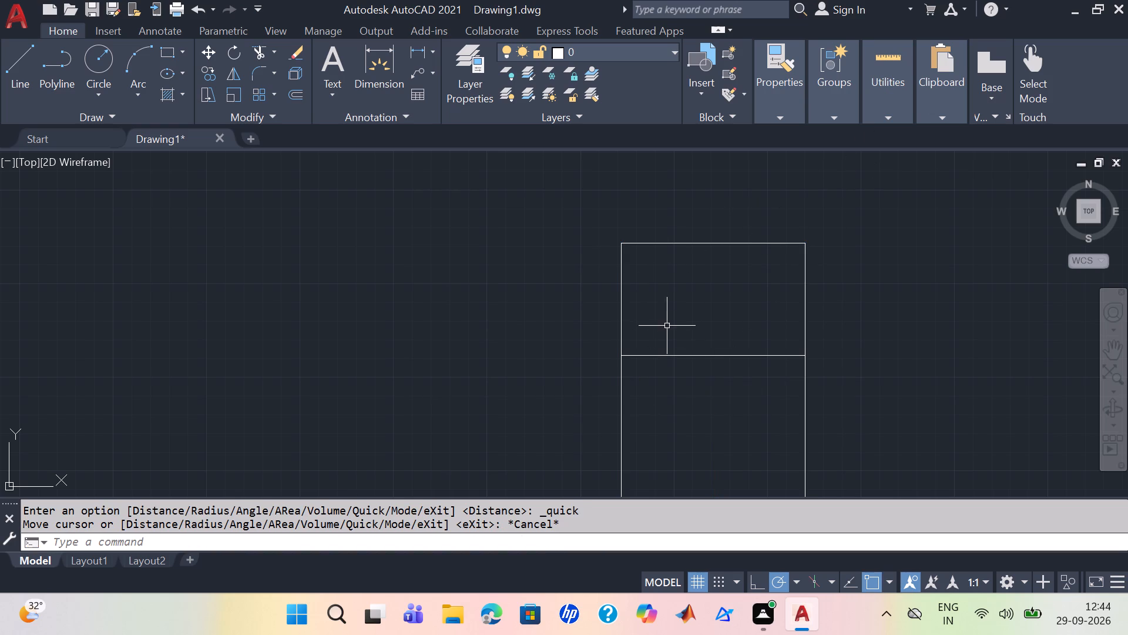
Offset the west side of the open outline 4'-1" inward to the east.
key("o")
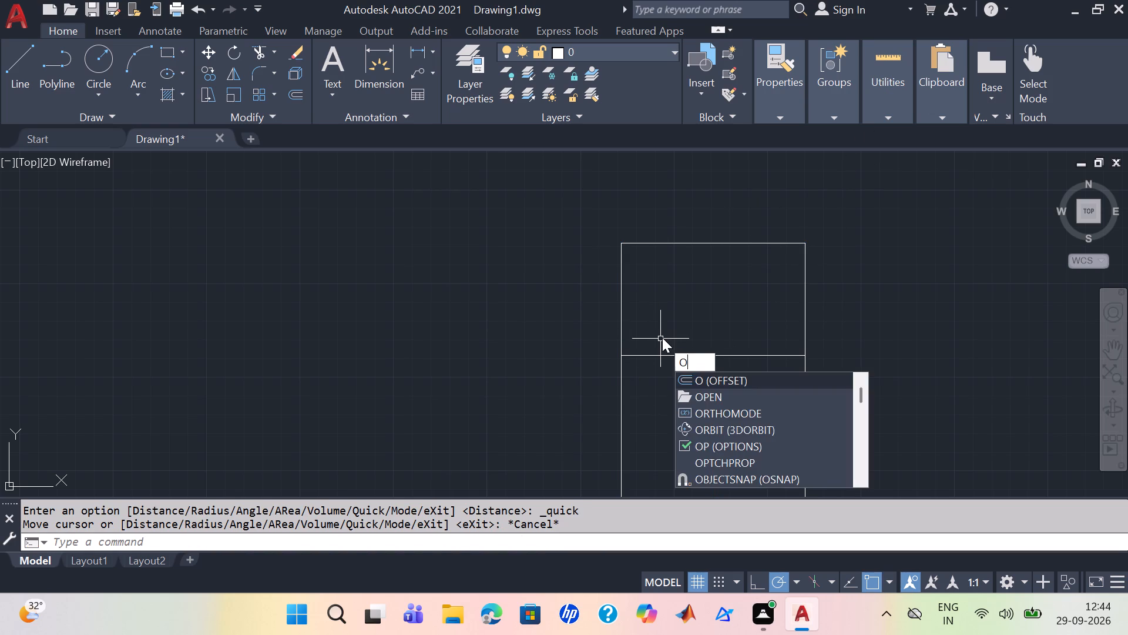
key("Return")
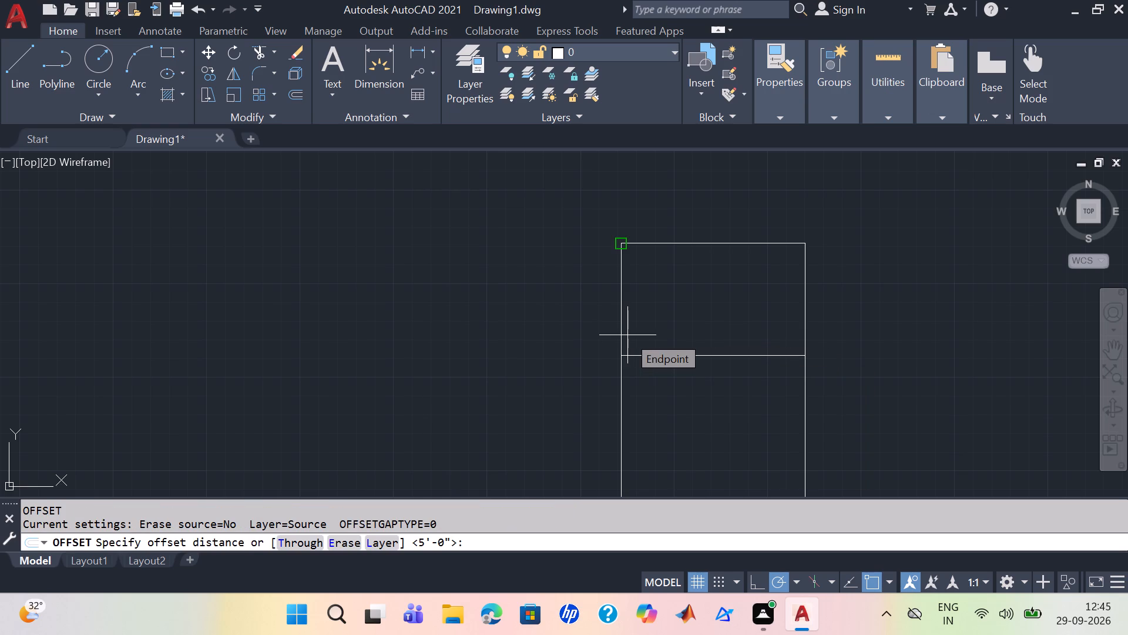
key("4")
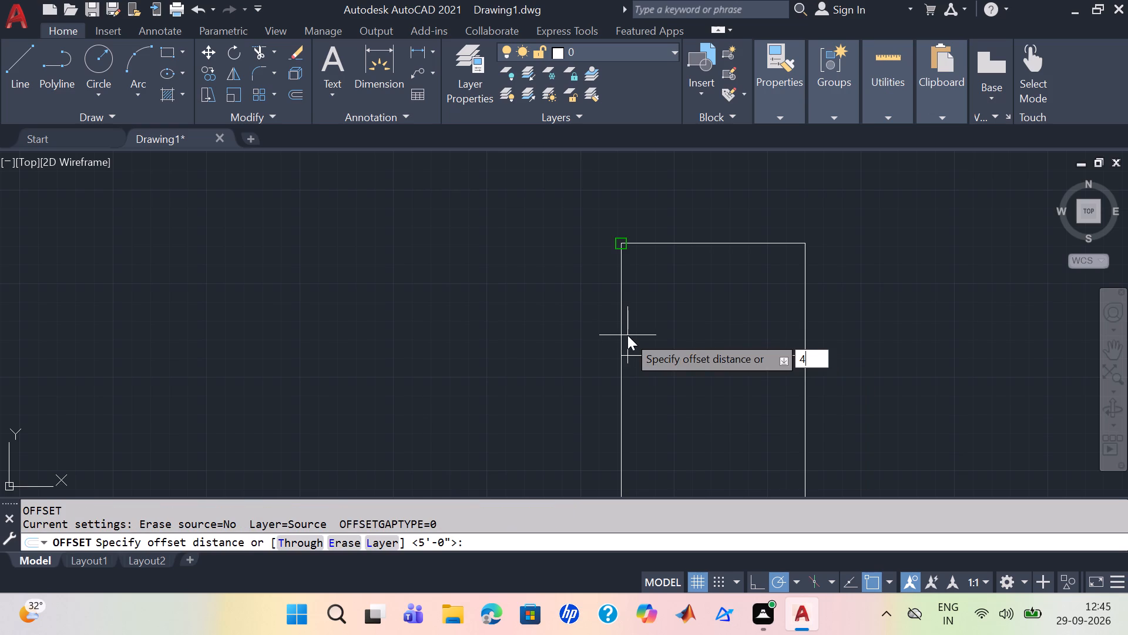
key("apostrophe")
key("minus")
key("1")
key("shift+quotedbl")
key("Return")
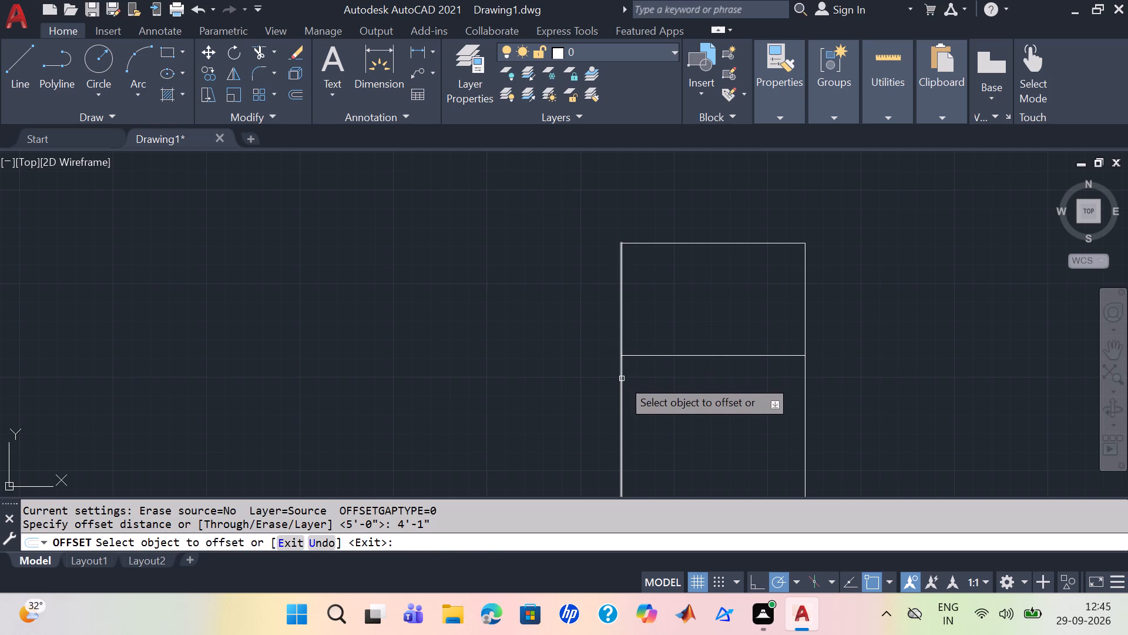
left_click(622, 379)
left_click(674, 387)
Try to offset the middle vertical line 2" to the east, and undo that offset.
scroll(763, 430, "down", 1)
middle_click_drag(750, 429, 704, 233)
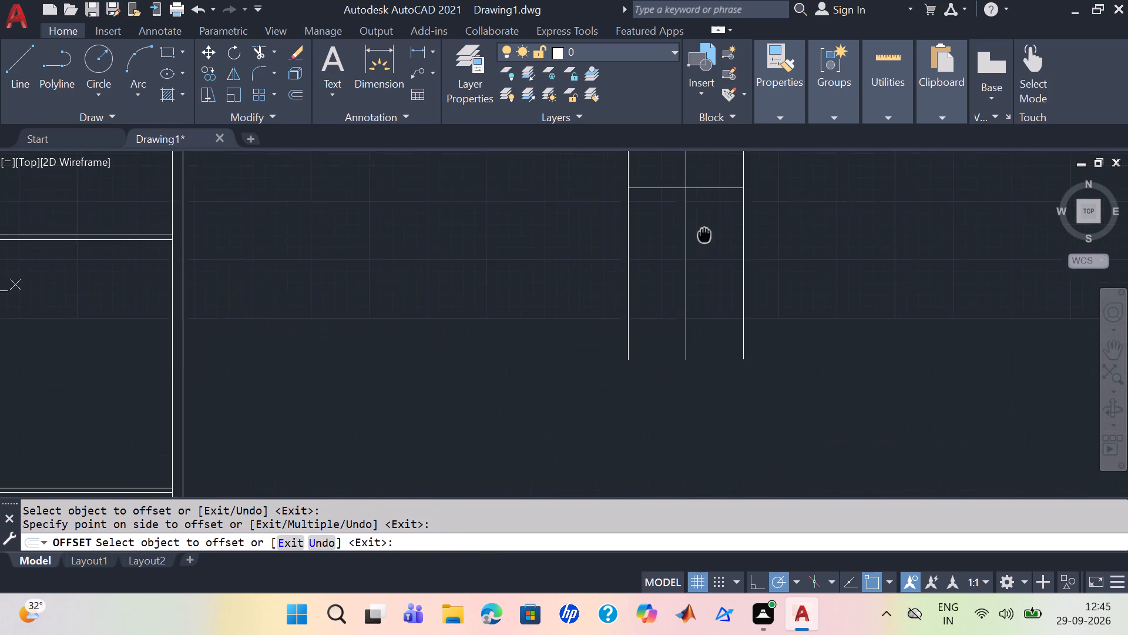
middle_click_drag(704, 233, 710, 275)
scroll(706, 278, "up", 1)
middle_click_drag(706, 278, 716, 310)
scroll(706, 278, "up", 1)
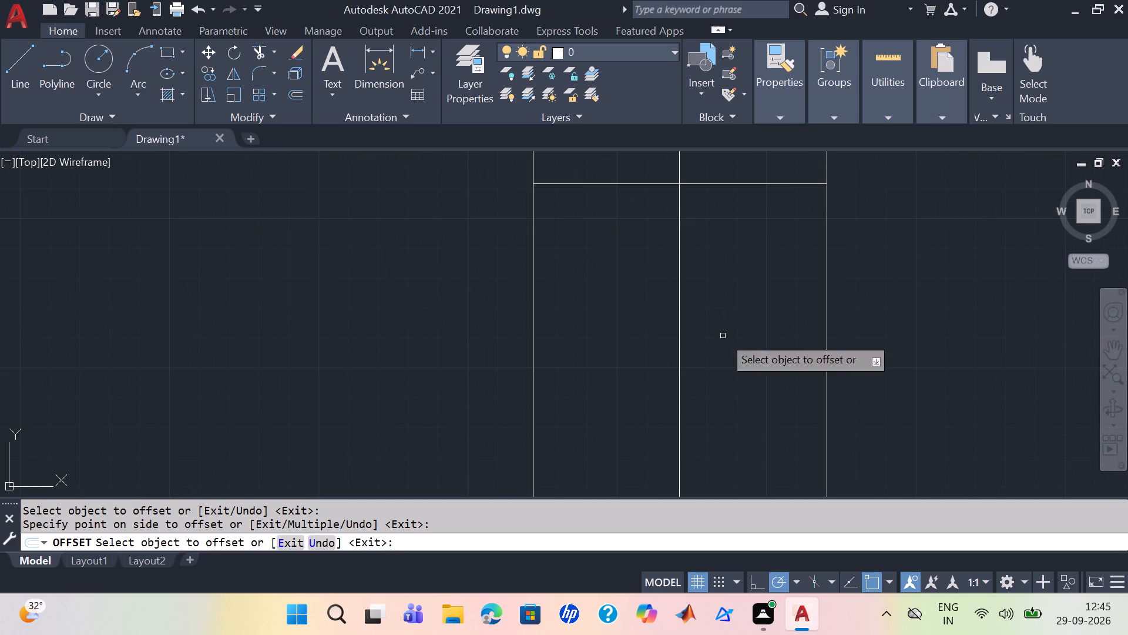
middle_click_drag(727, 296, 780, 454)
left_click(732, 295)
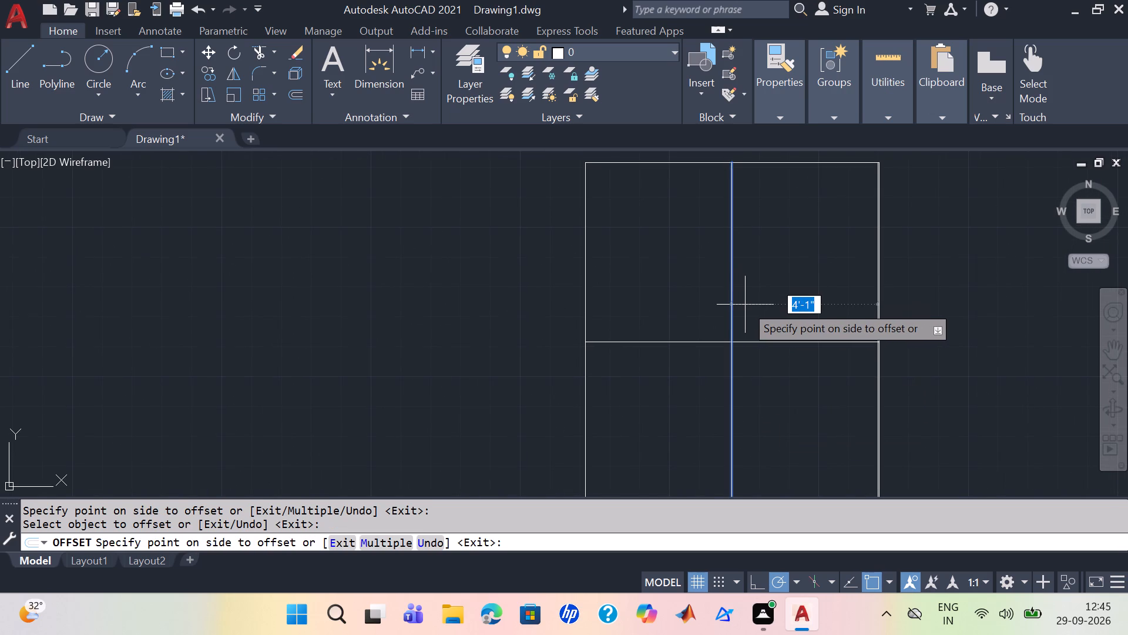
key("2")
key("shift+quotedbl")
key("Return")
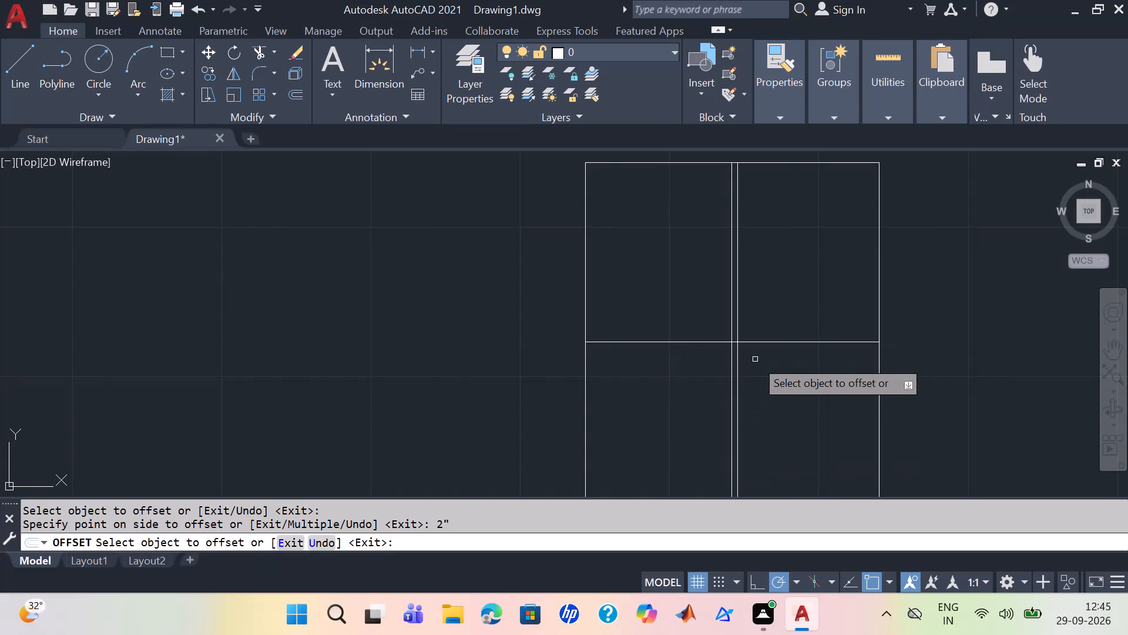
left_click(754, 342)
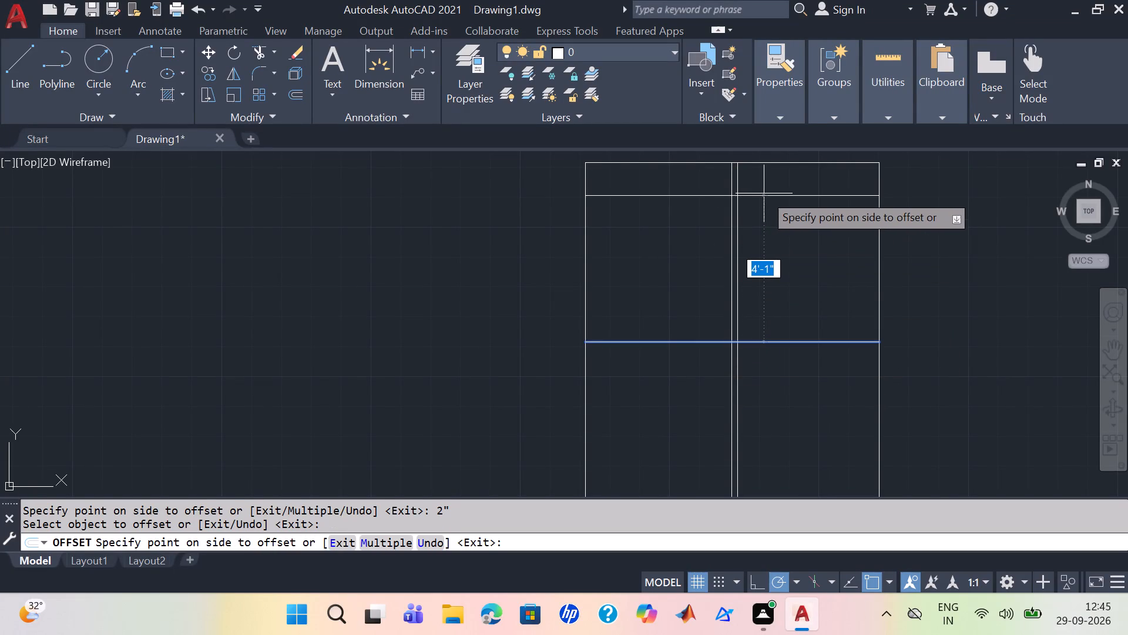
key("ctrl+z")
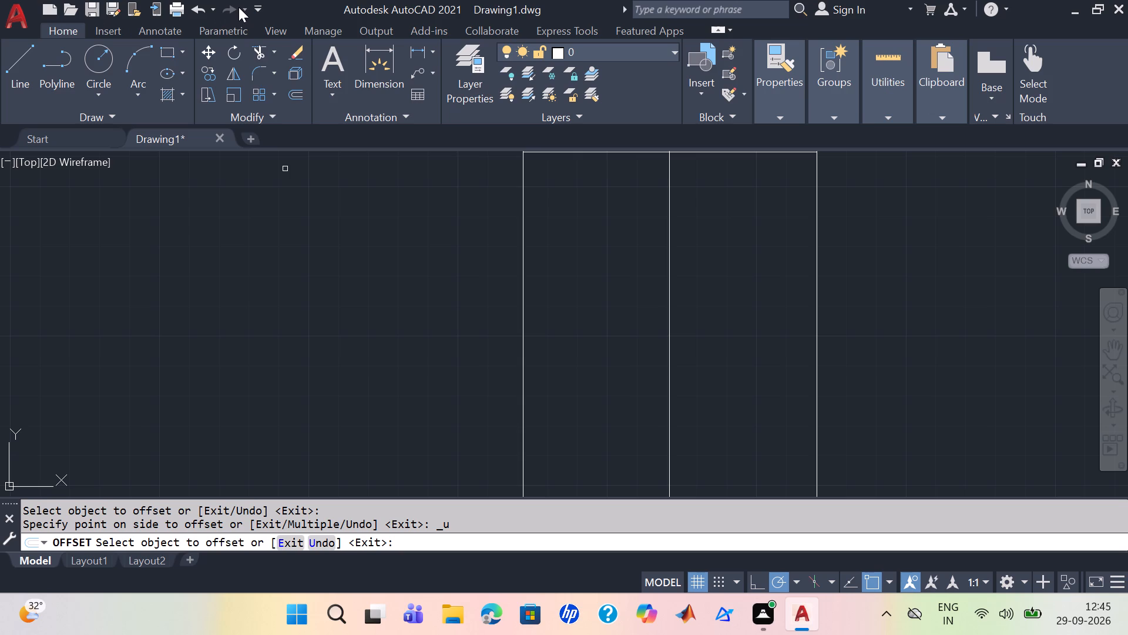
Offset the horizontal dividing line of the outline 2" downward to make a double-line partition.
middle_click_drag(788, 296, 684, 330)
middle_click_drag(676, 296, 706, 444)
scroll(677, 350, "down", 1)
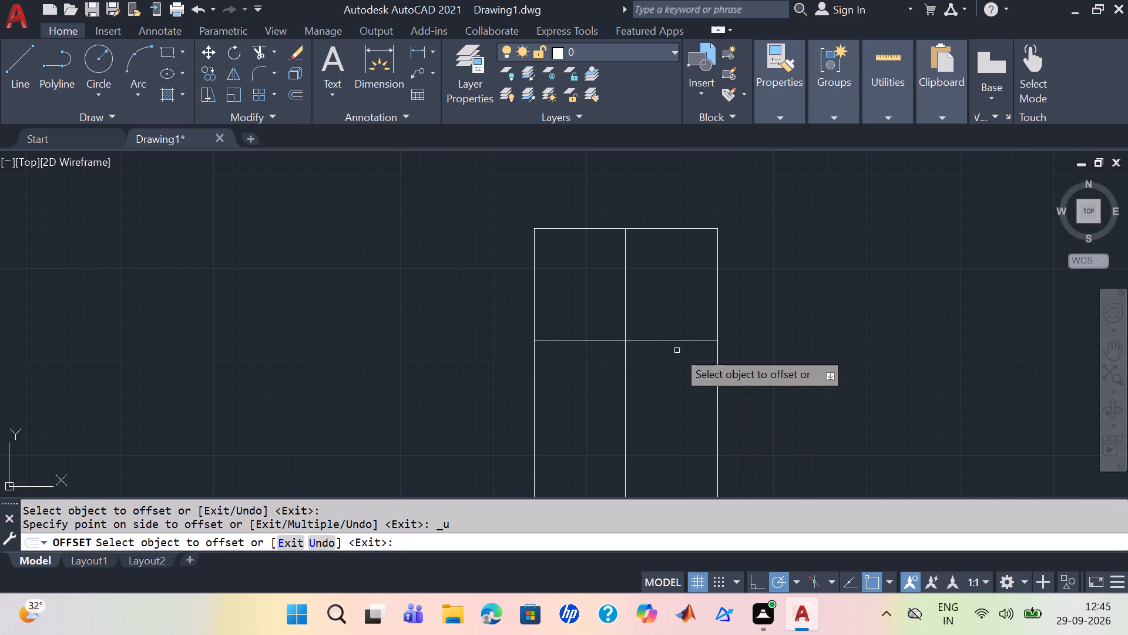
left_click(659, 343)
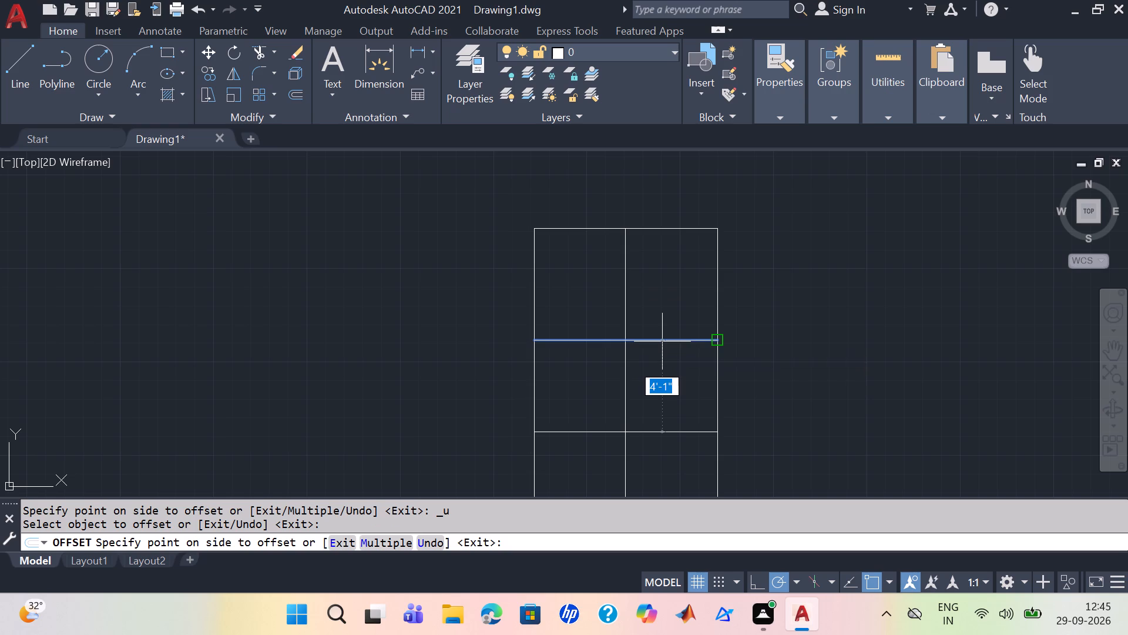
key("2")
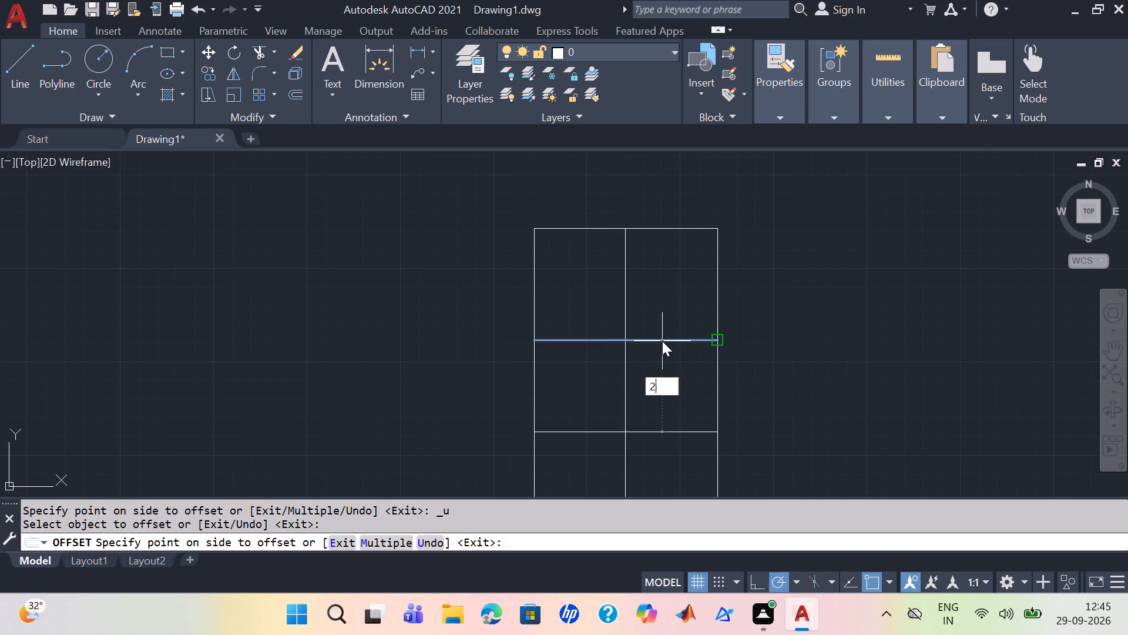
key("shift+quotedbl")
key("Return")
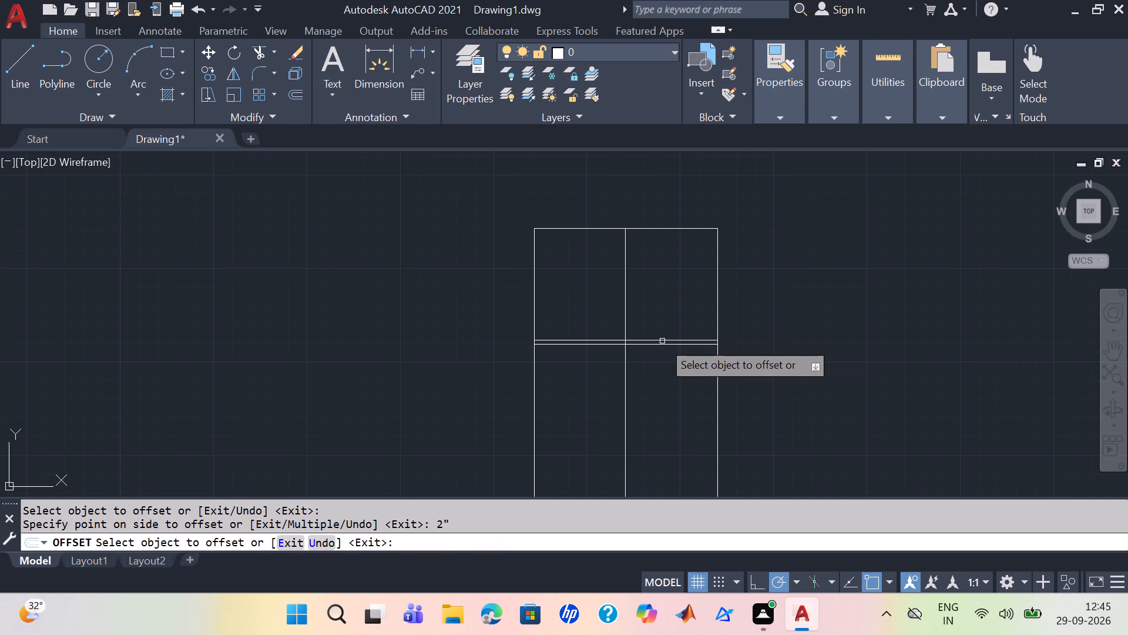
Offset the middle vertical line of the outline 2" to the east and end the command.
scroll(670, 369, "down", 1)
left_click(642, 377)
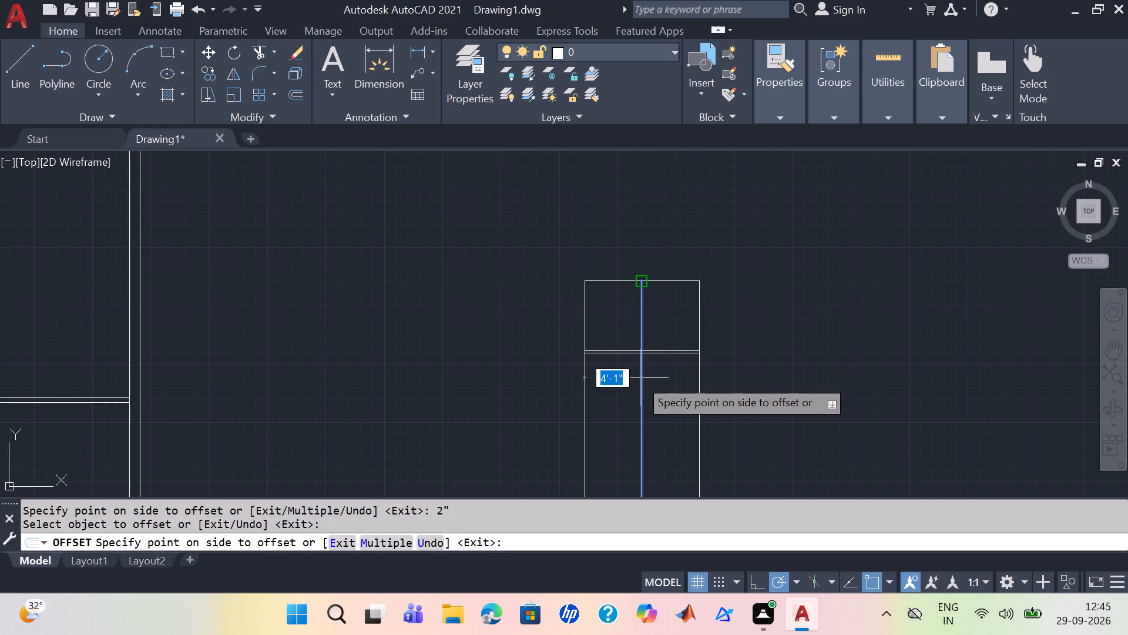
scroll(640, 379, "up", 2)
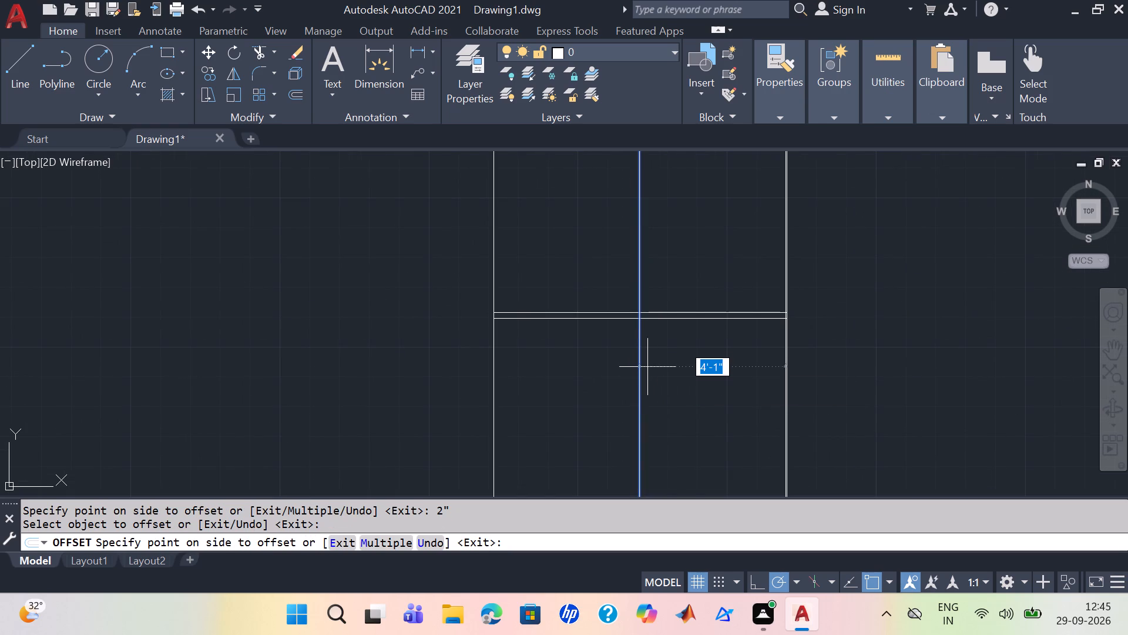
type("2\"")
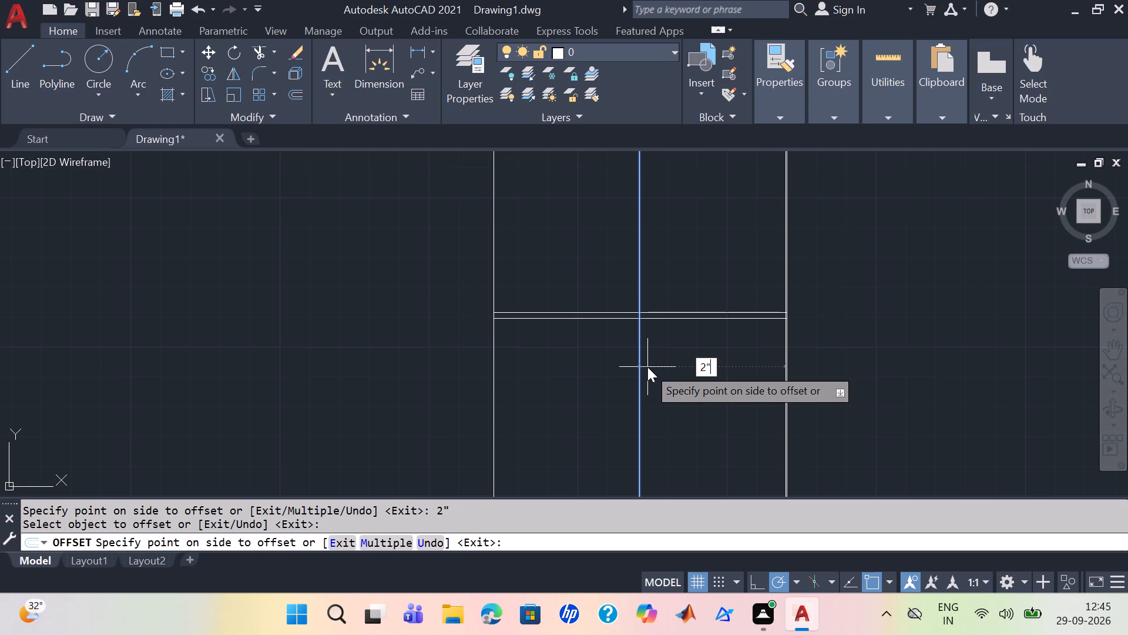
key("Return")
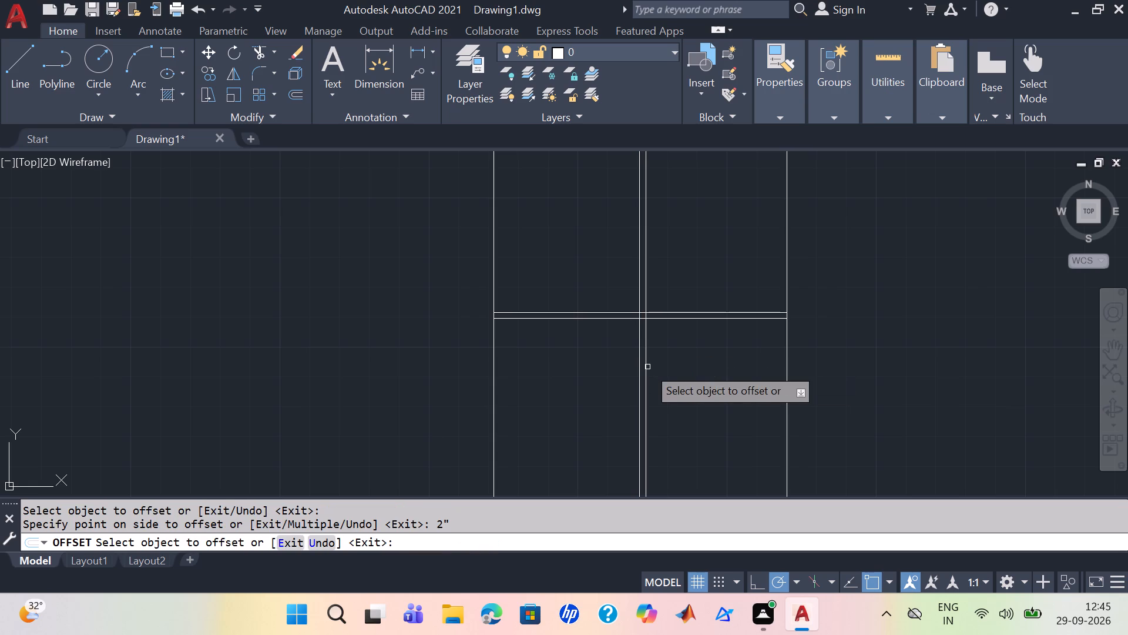
middle_click(662, 369)
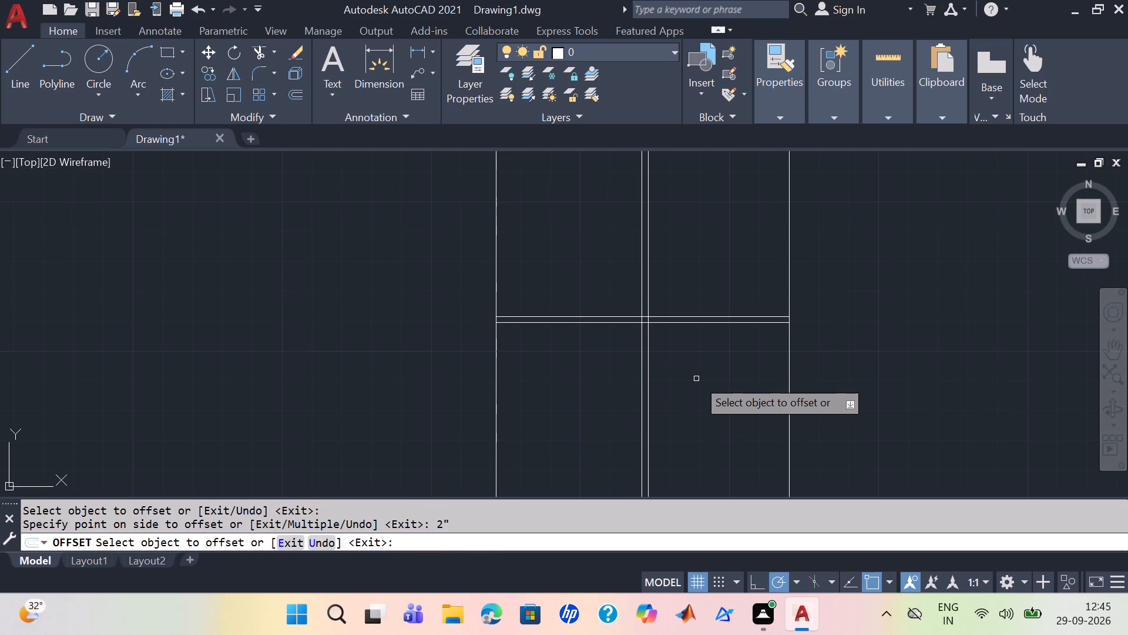
key("Escape")
Offset the lower line of the horizontal partition 10" downward, repeating from each new line to make four tread lines across the outline.
scroll(703, 371, "down", 2)
middle_click_drag(709, 393, 702, 350)
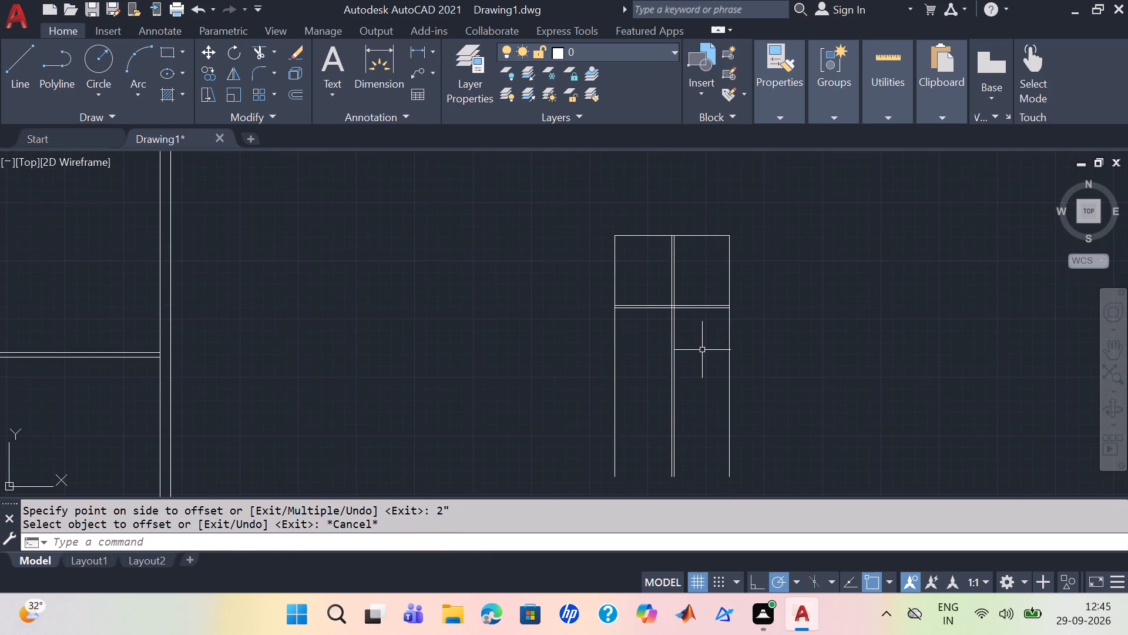
scroll(701, 349, "up", 2)
scroll(700, 356, "down", 2)
scroll(700, 356, "up", 1)
scroll(606, 326, "up", 1)
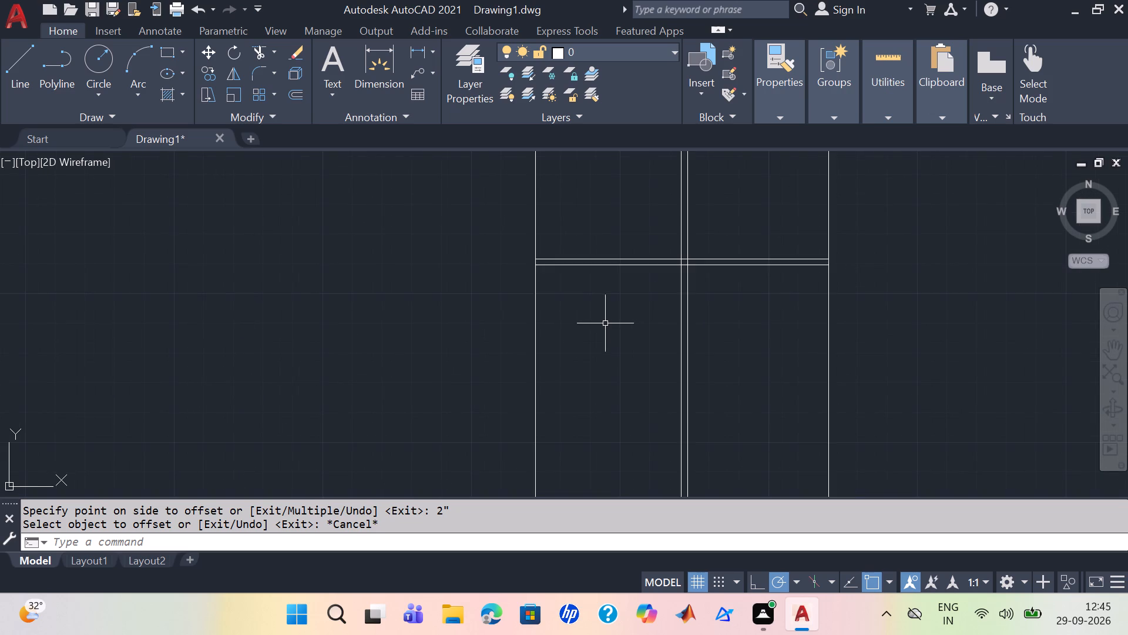
scroll(606, 319, "up", 1)
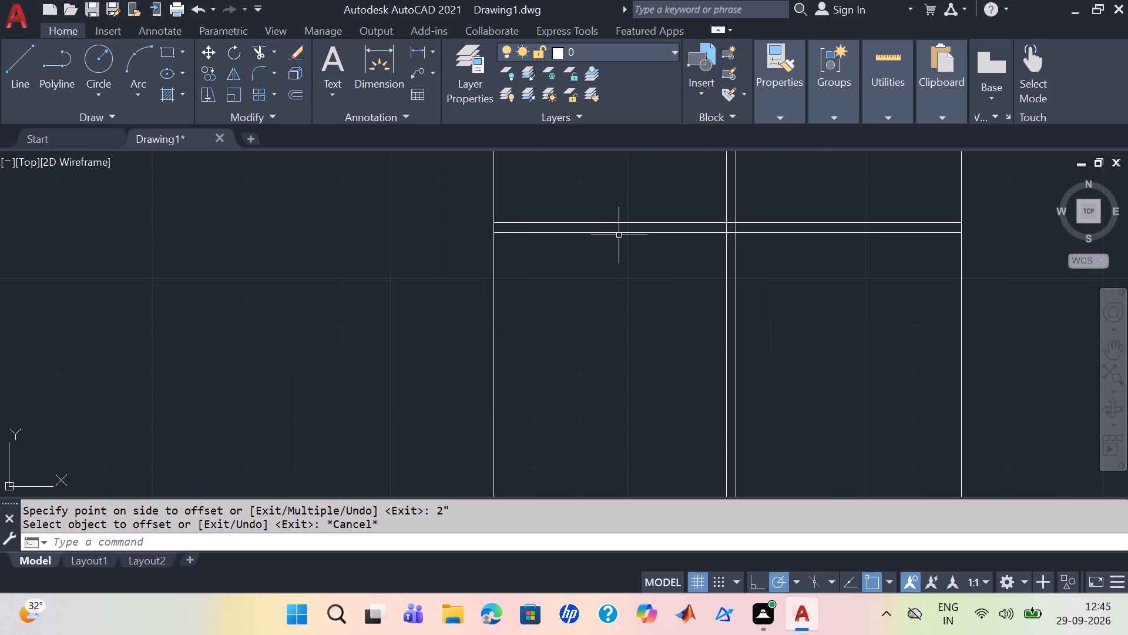
left_click(619, 233)
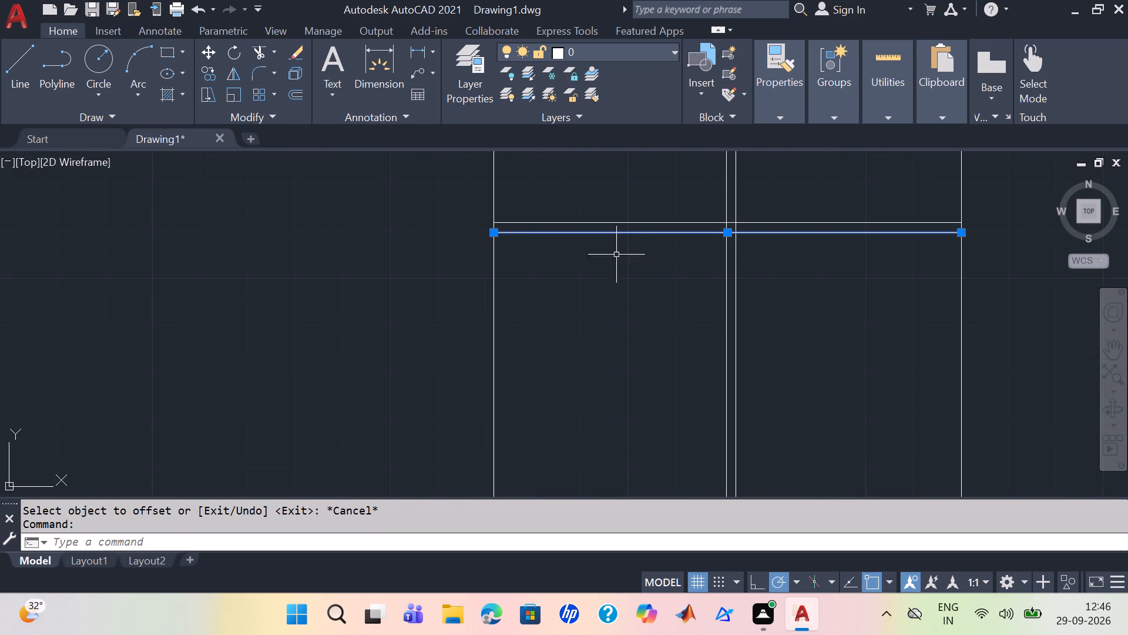
key("Escape")
key("o")
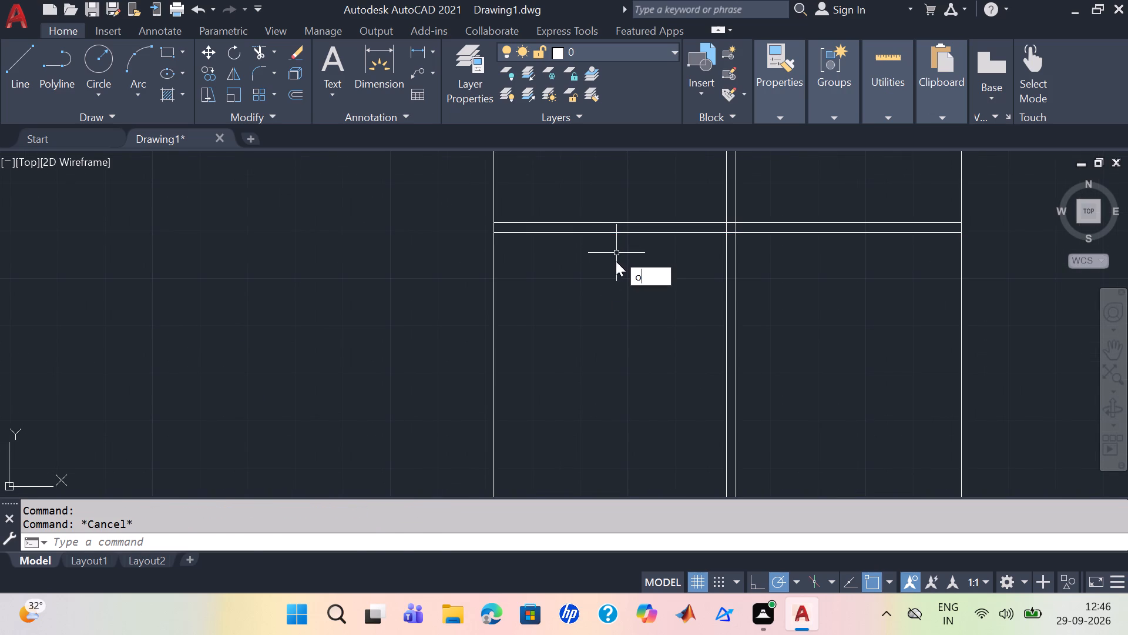
key("Return")
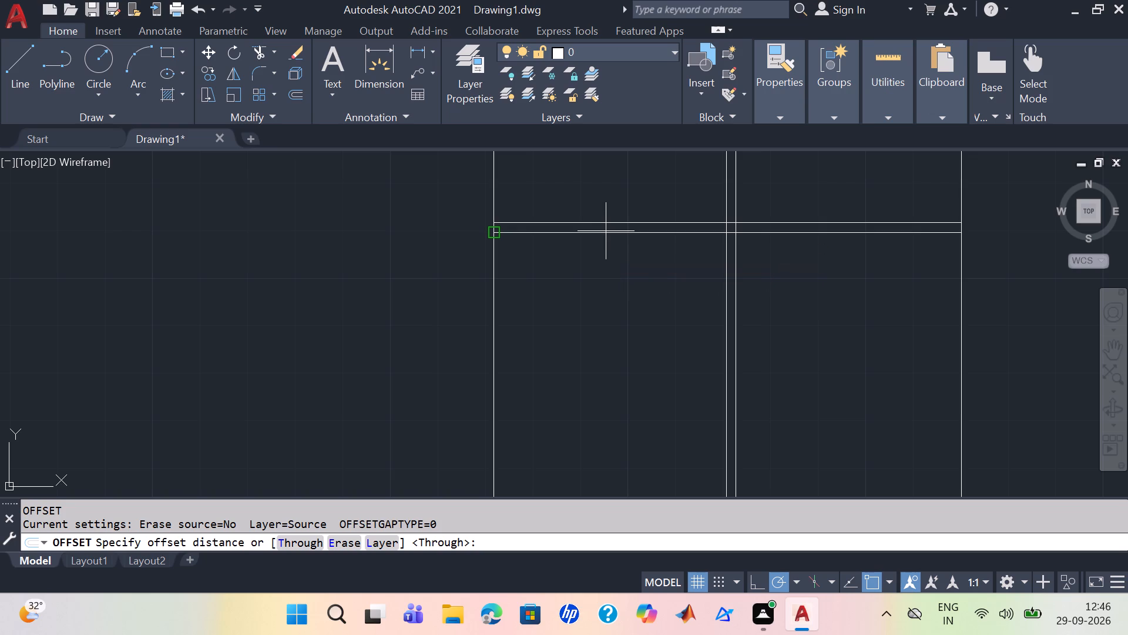
type("10")
key("Return")
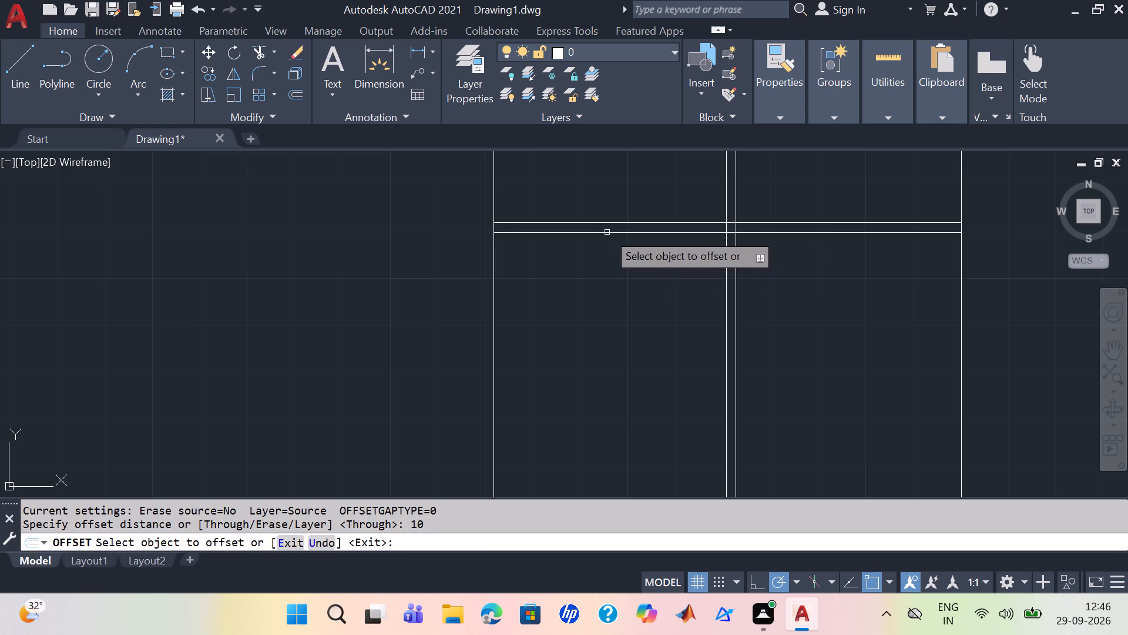
left_click(609, 234)
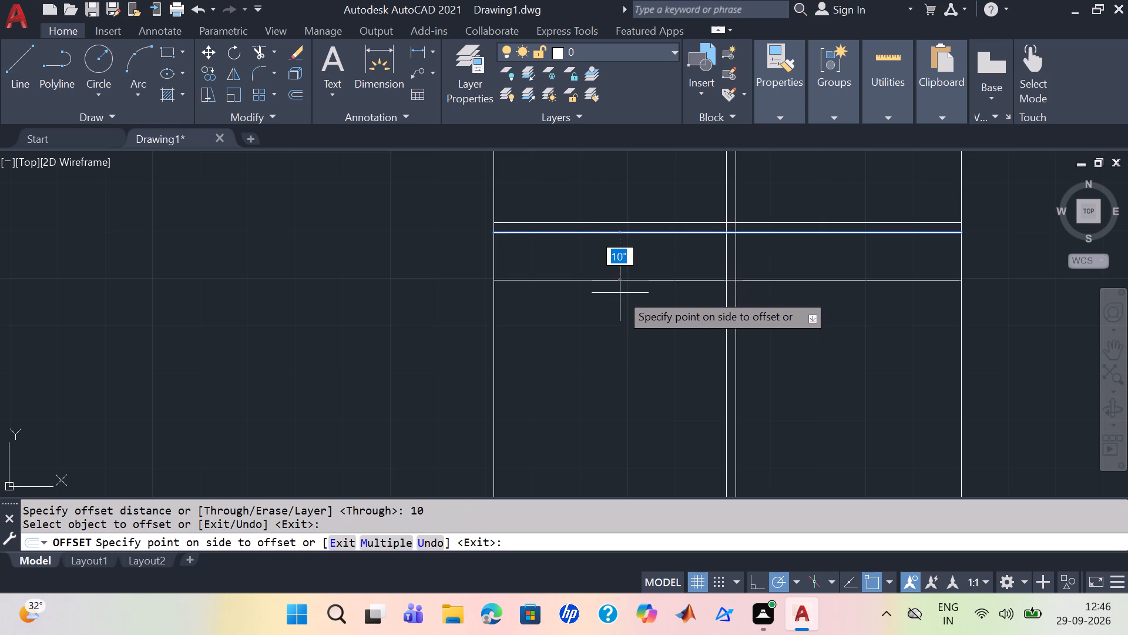
left_click(615, 276)
left_click(615, 280)
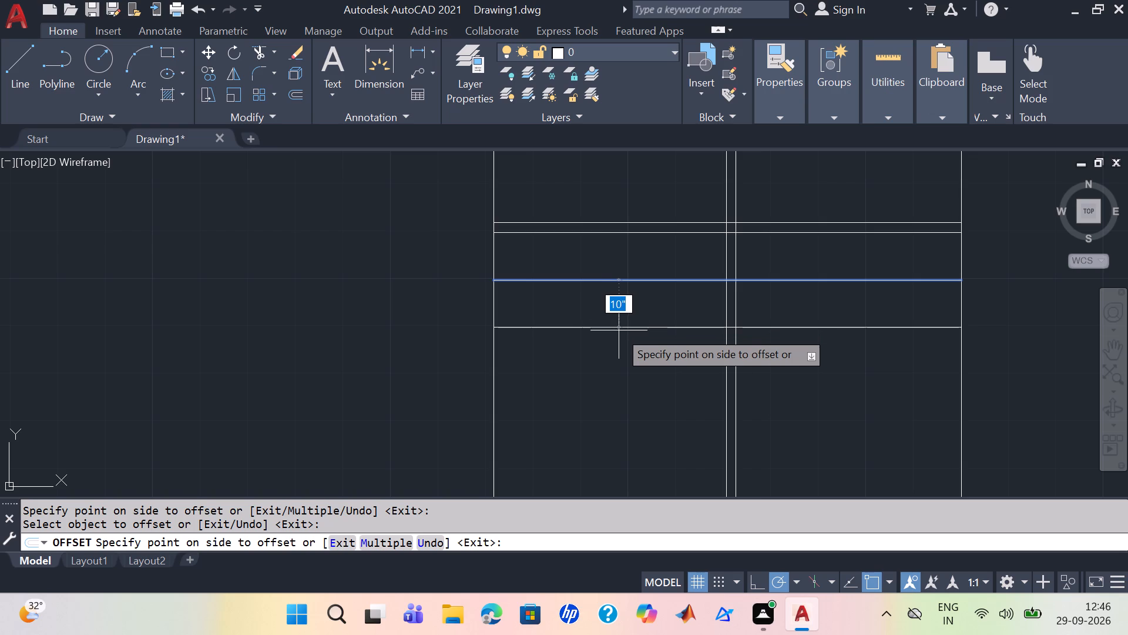
left_click(619, 327)
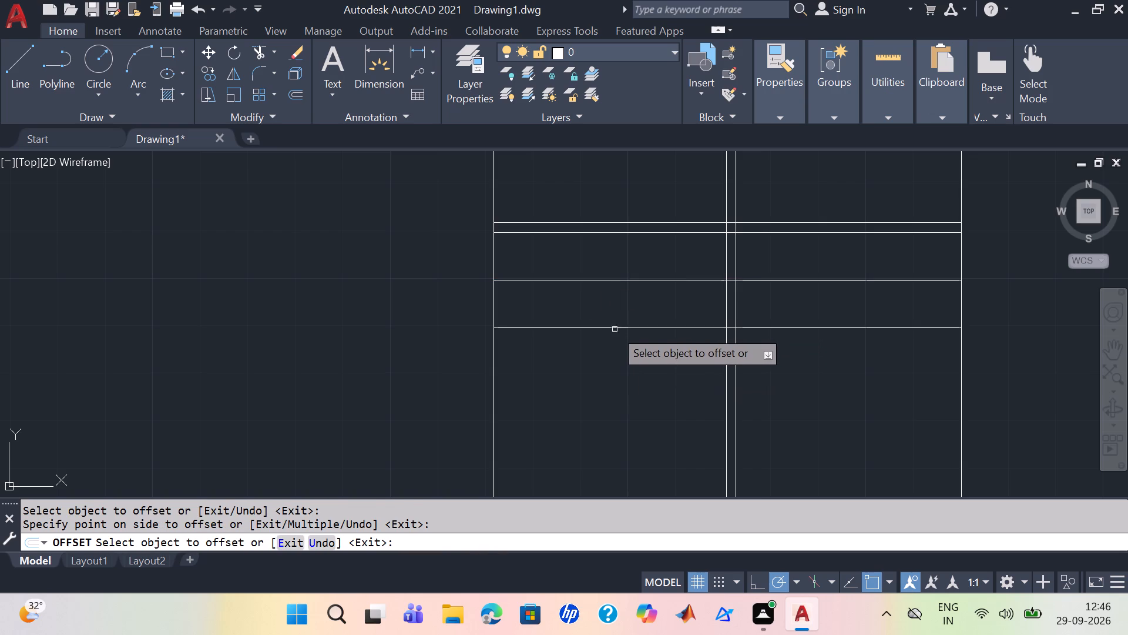
left_click(615, 326)
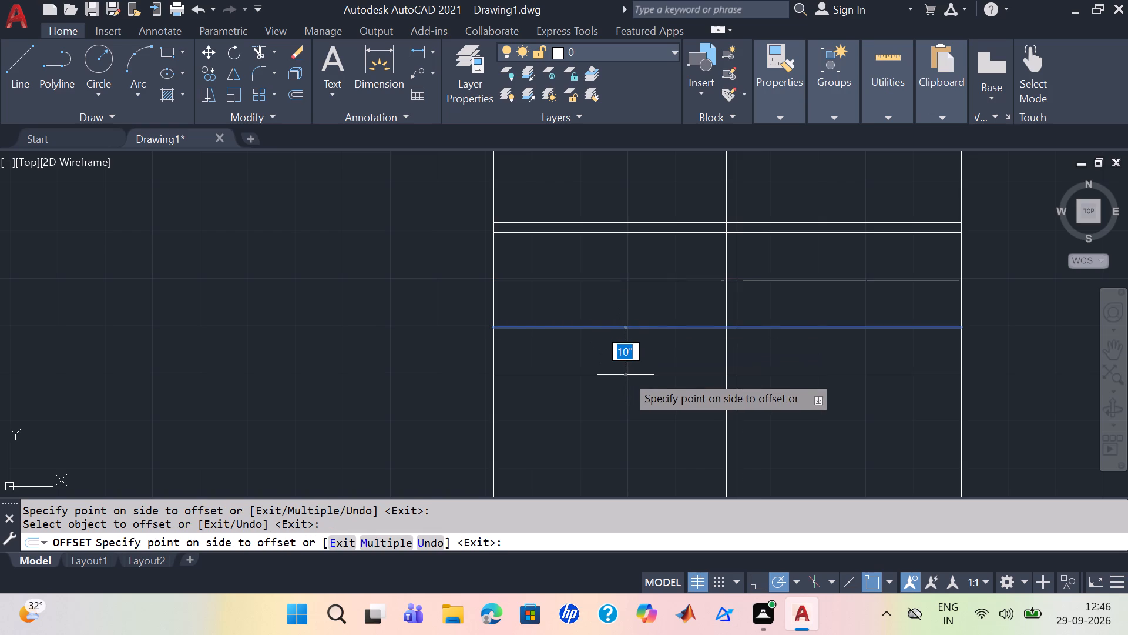
left_click(626, 375)
left_click(629, 378)
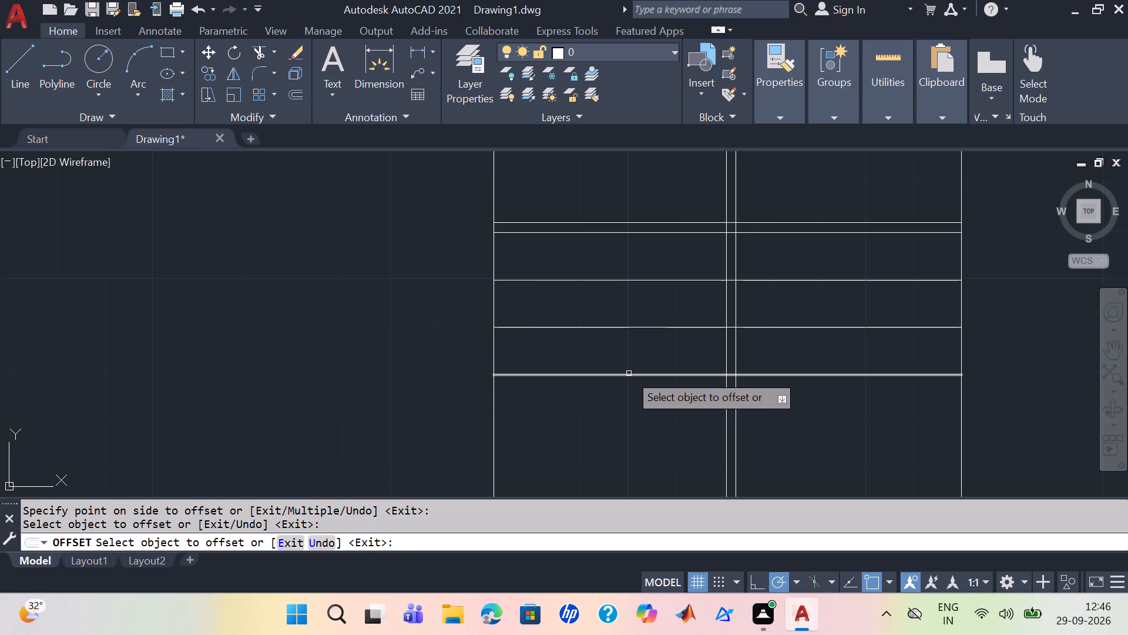
left_click(629, 375)
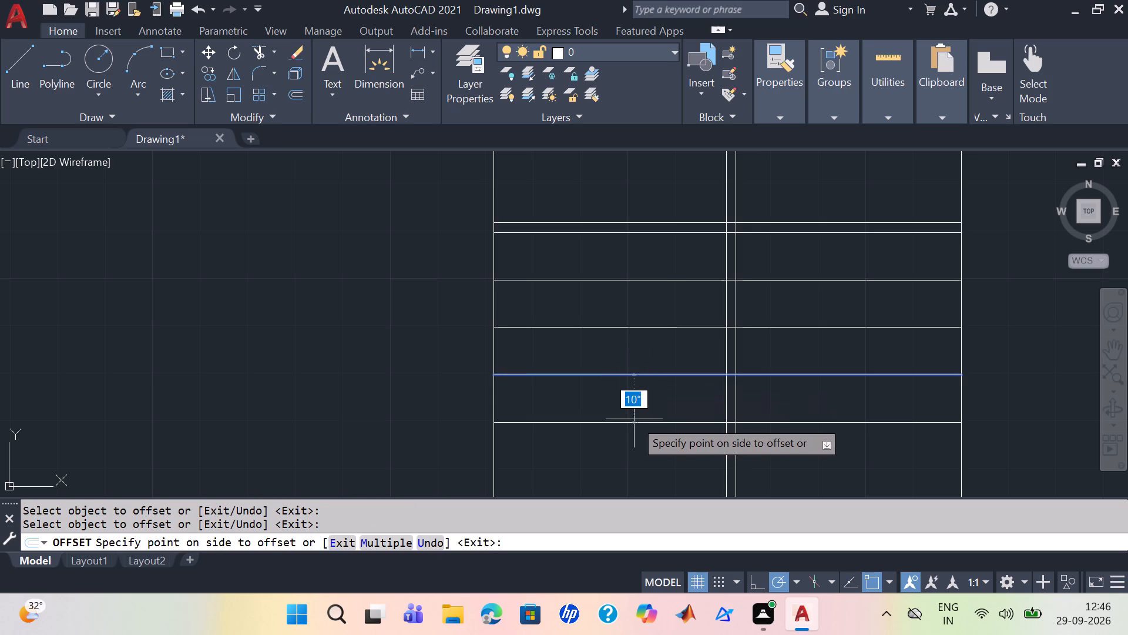
scroll(615, 425, "up", 2)
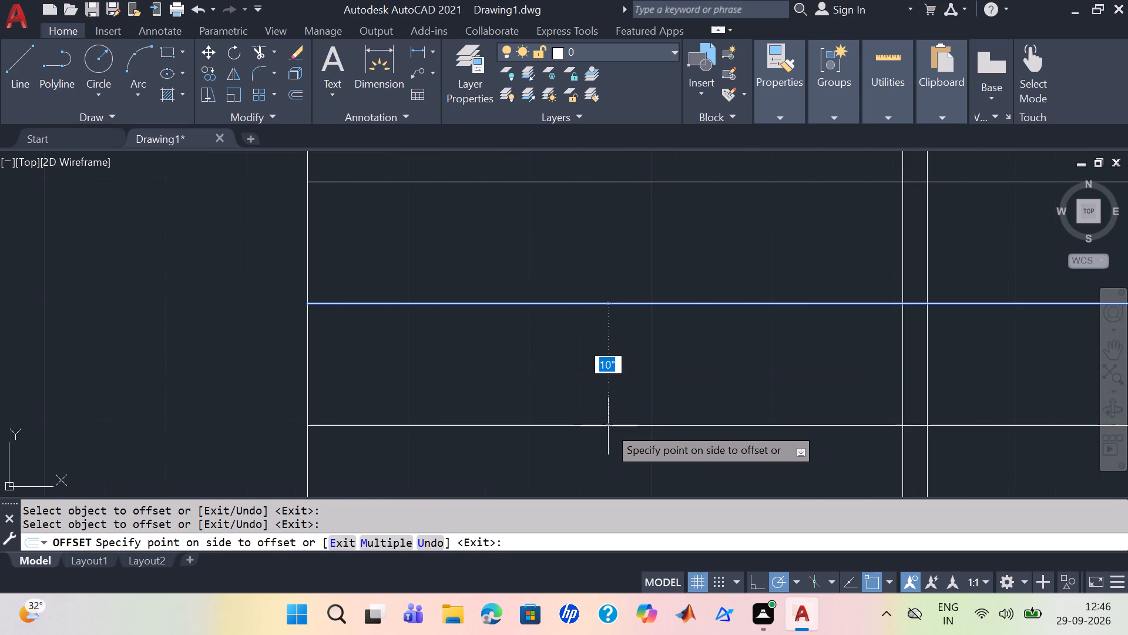
left_click(608, 426)
Continue offsetting from the lowest tread line 10" downward to add four more evenly spaced tread lines.
left_click(608, 426)
scroll(612, 458, "down", 3)
middle_click_drag(650, 464, 616, 282)
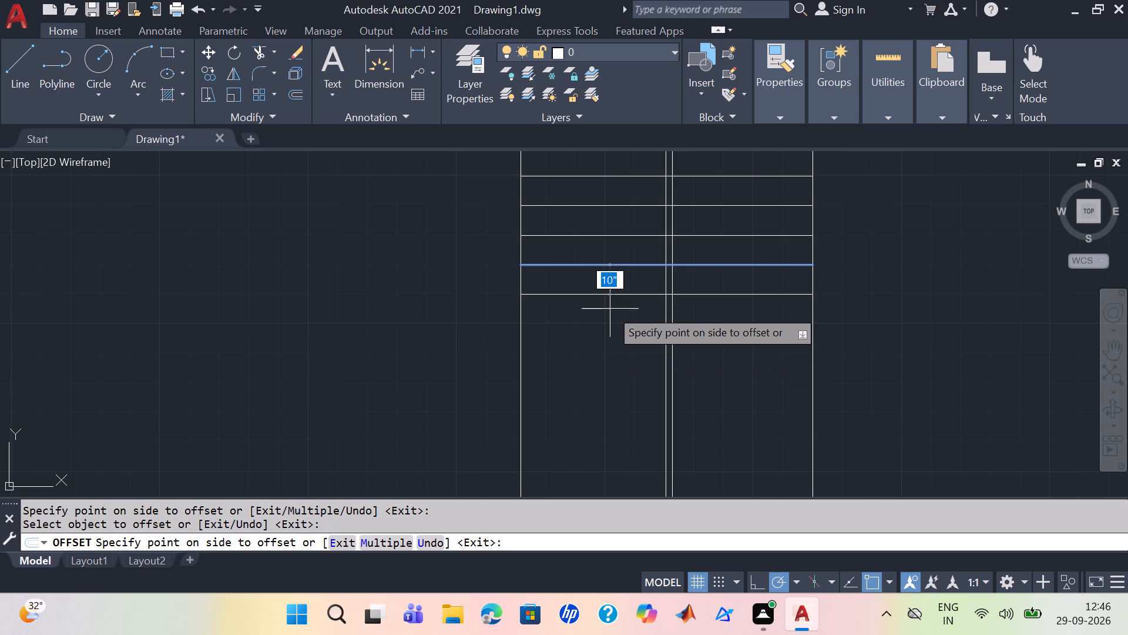
left_click(607, 296)
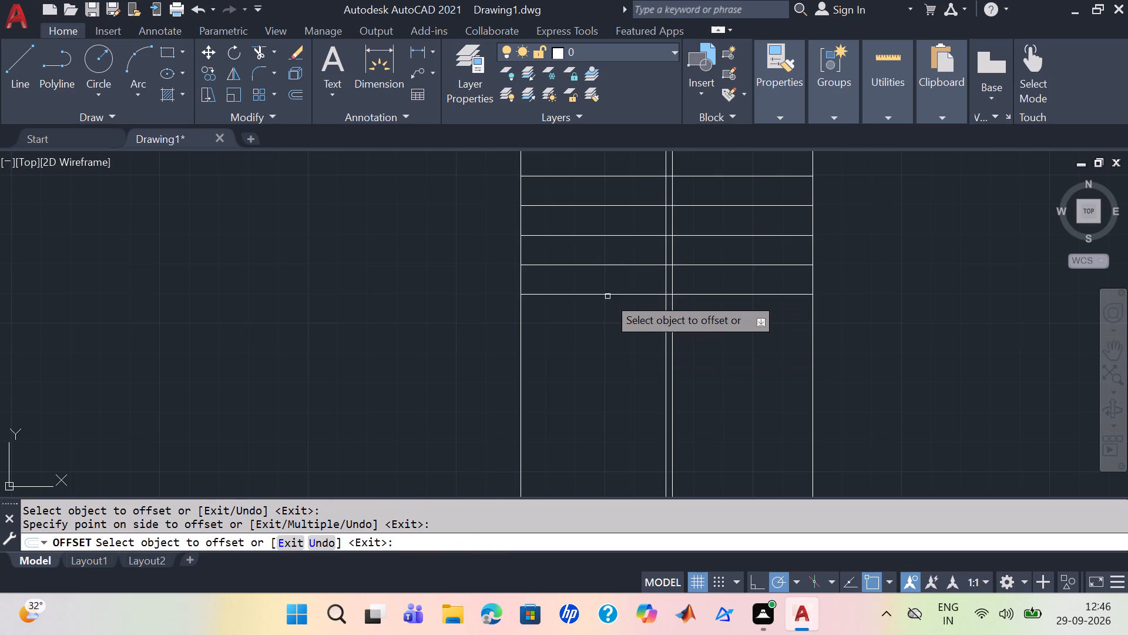
left_click(609, 297)
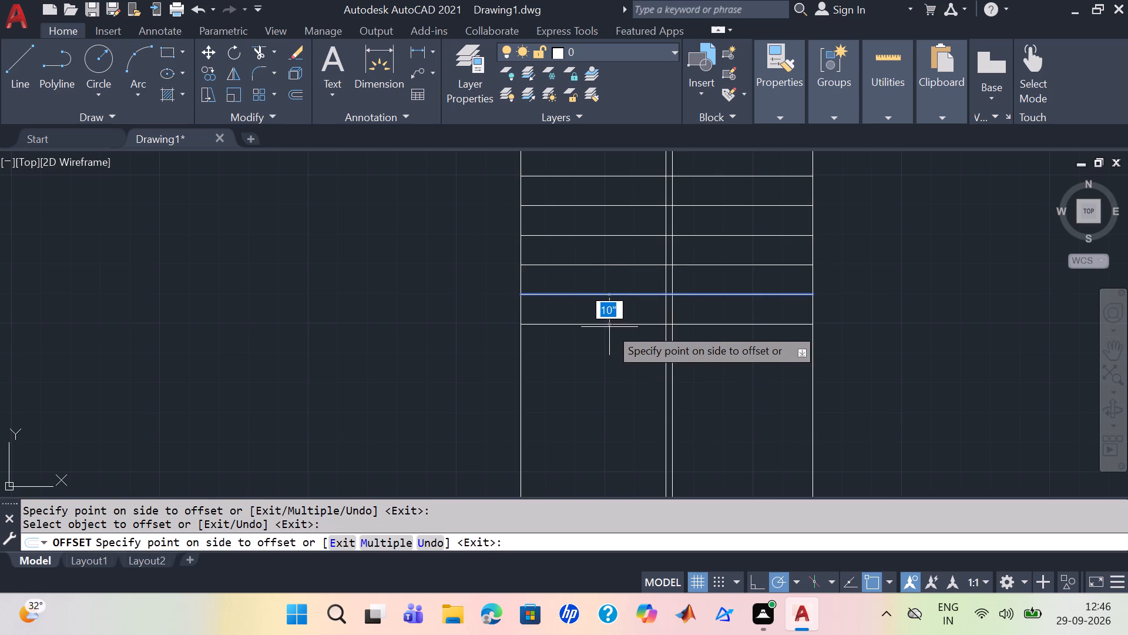
scroll(601, 322, "up", 2)
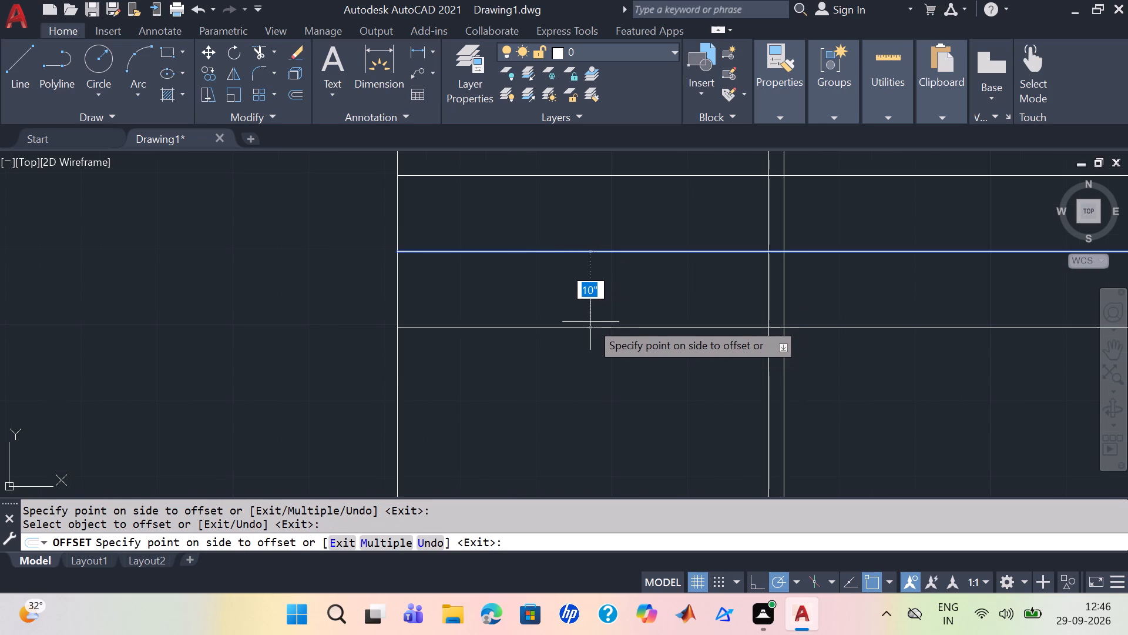
left_click(590, 327)
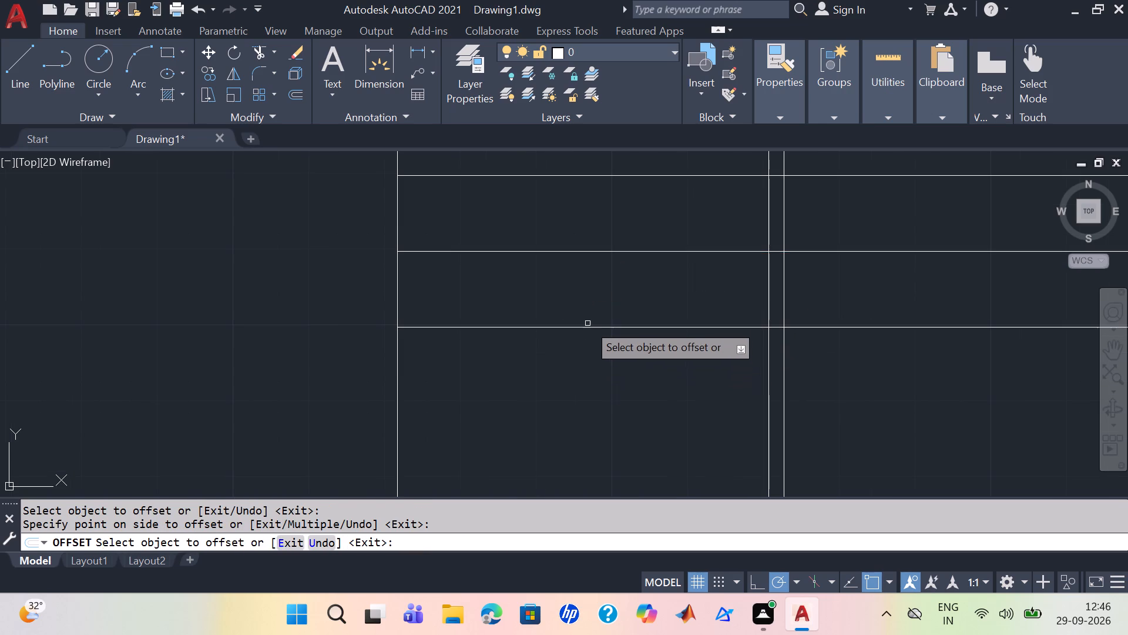
left_click(587, 326)
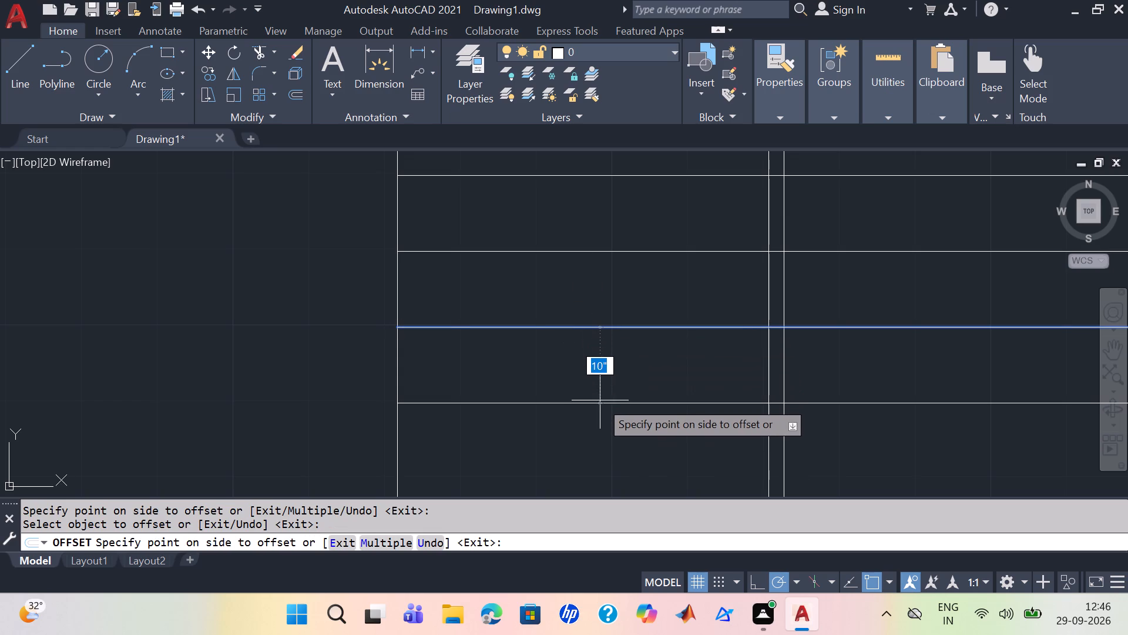
left_click(599, 402)
left_click(595, 403)
left_click(602, 450)
Offset the lowest tread line 10" downward twice more to complete the ten tread lines.
left_click_drag(600, 447, 581, 365)
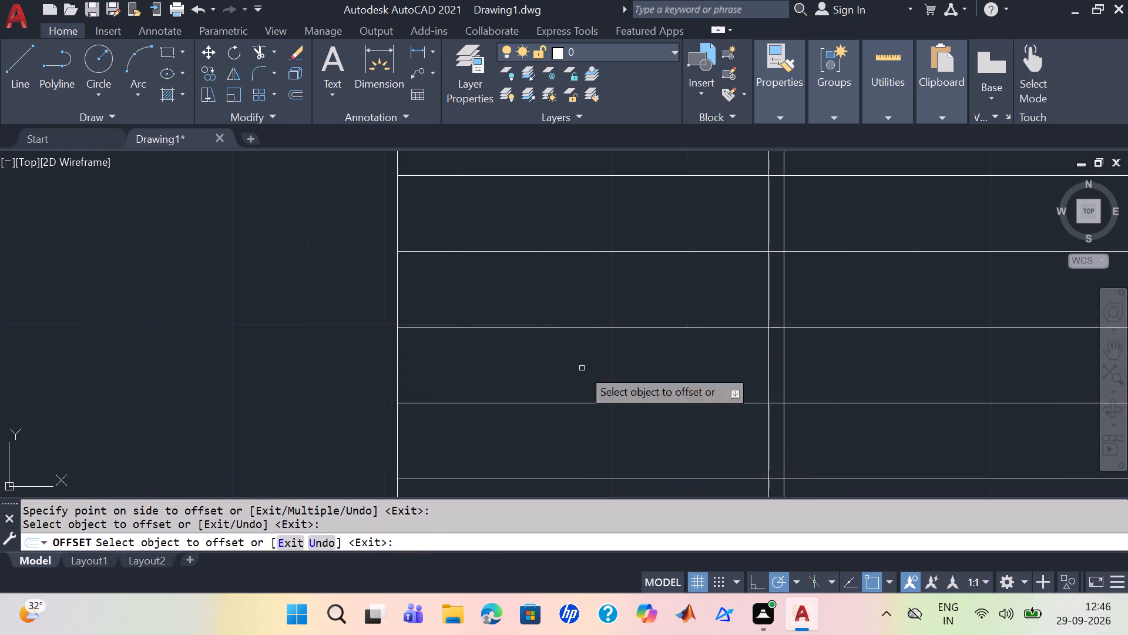
left_click_drag(581, 365, 577, 330)
scroll(609, 467, "up", 1)
middle_click_drag(609, 467, 585, 273)
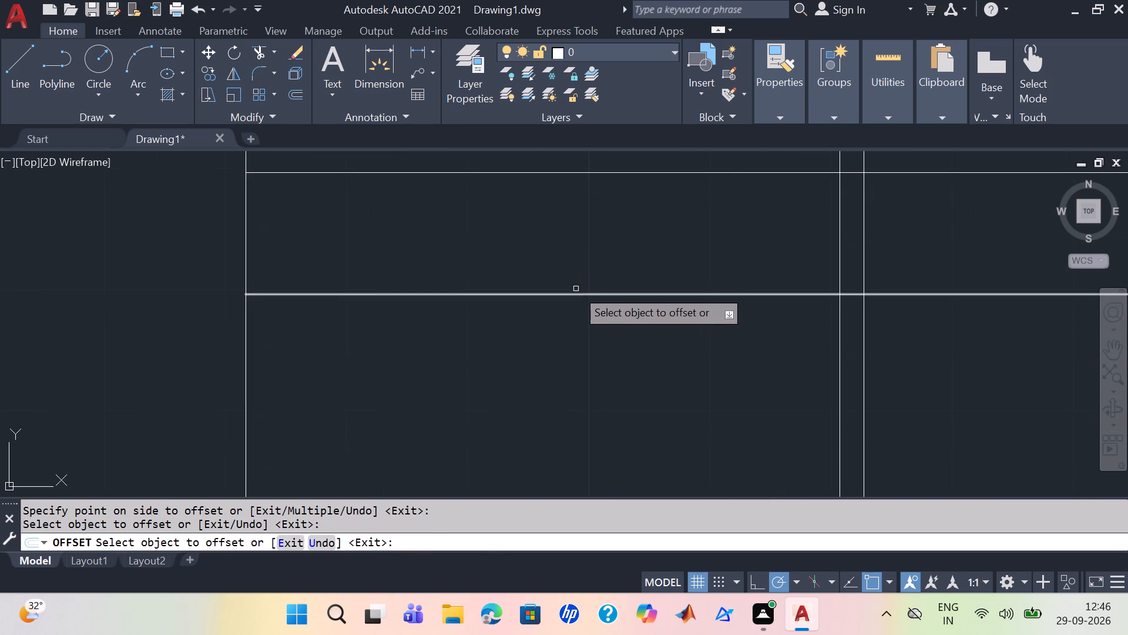
left_click(576, 295)
middle_click_drag(594, 410, 581, 312)
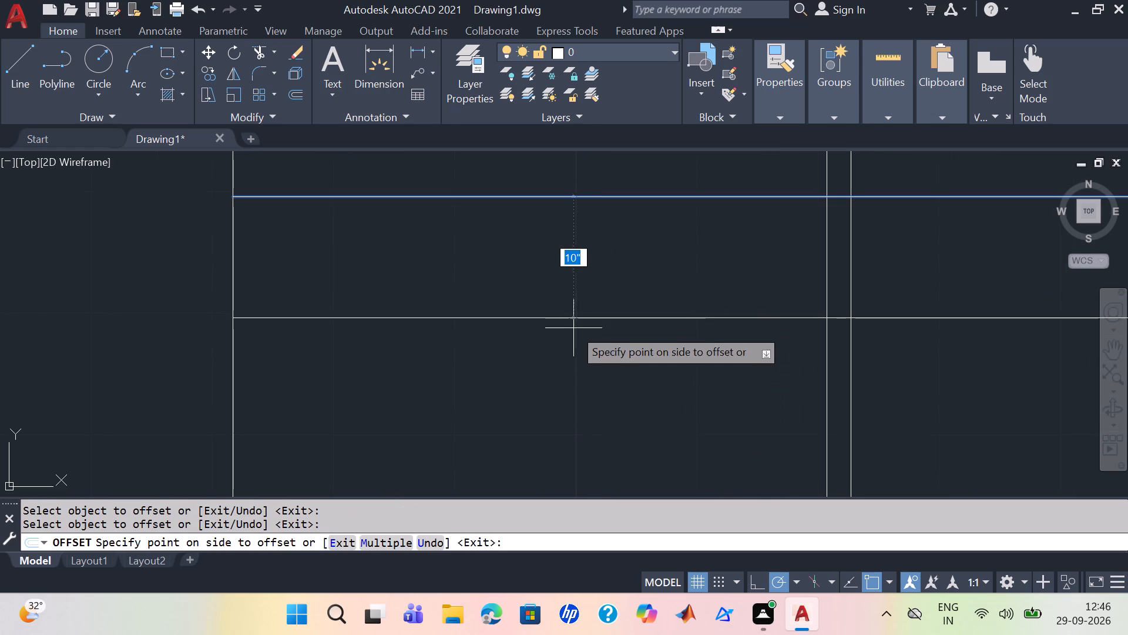
left_click(572, 339)
left_click(566, 318)
scroll(593, 415, "down", 3)
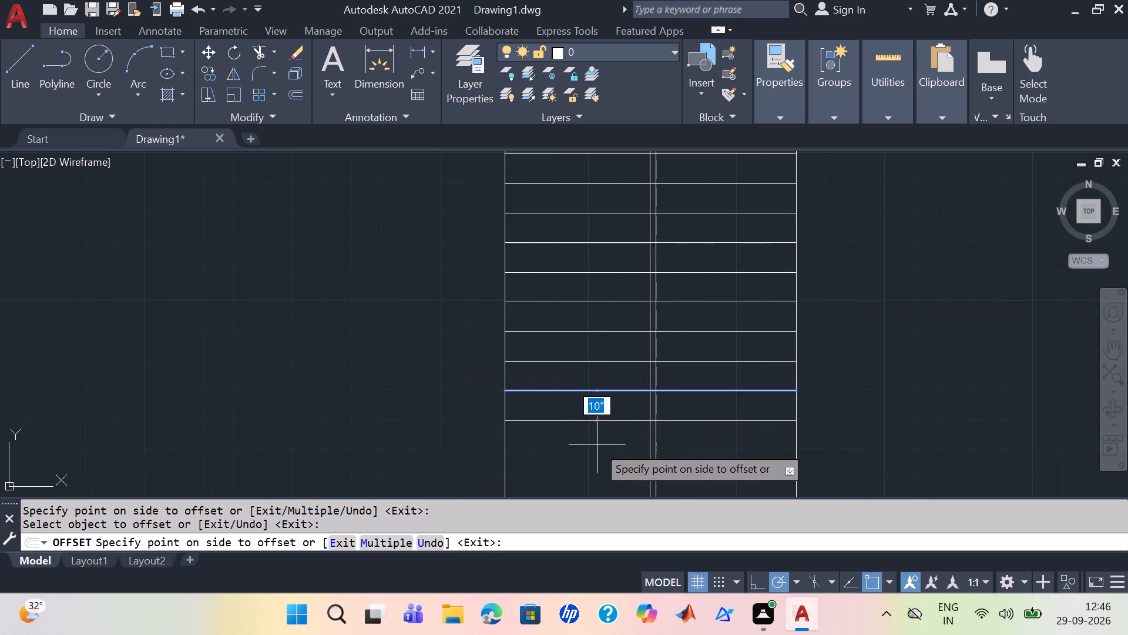
middle_click_drag(587, 483, 581, 408)
scroll(589, 362, "down", 3)
scroll(596, 352, "up", 2)
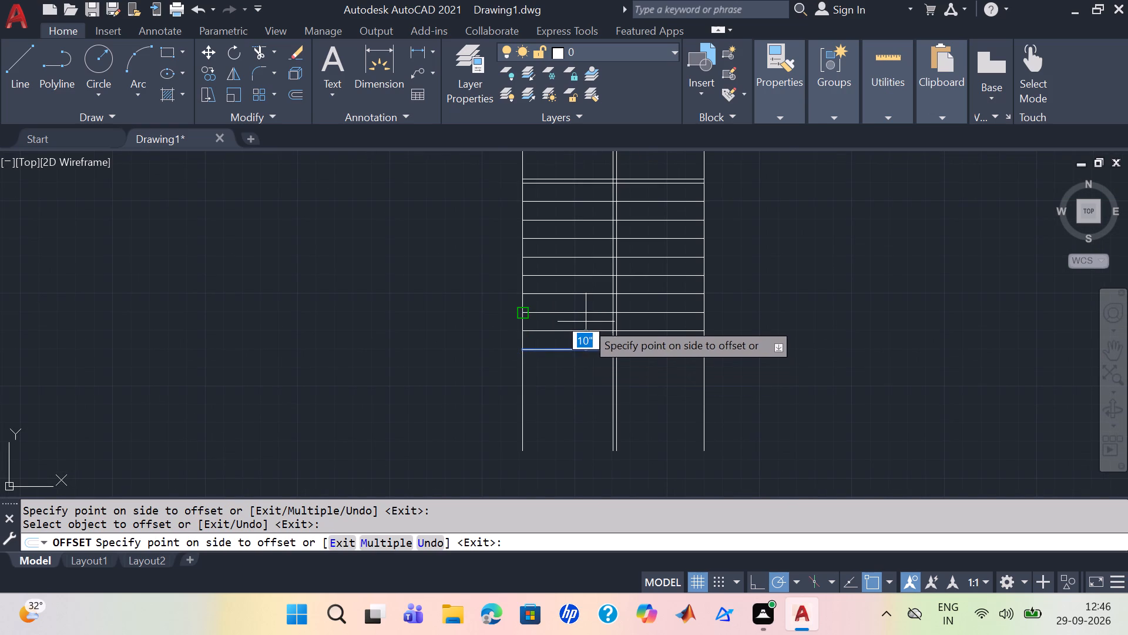
left_click(570, 367)
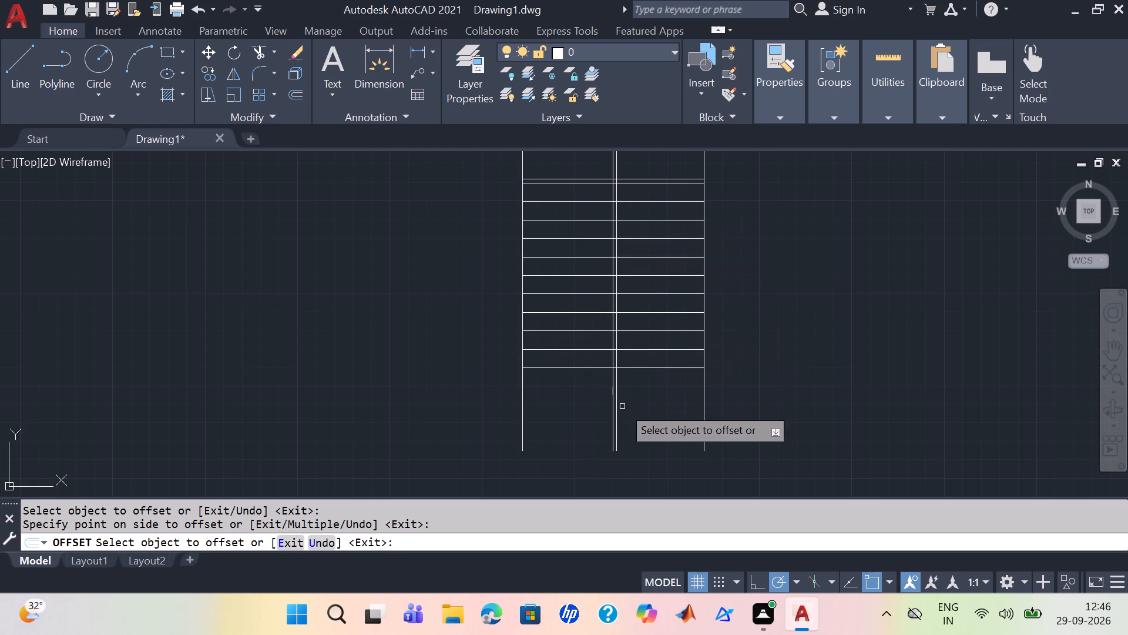
double_click(636, 382)
scroll(650, 389, "down", 2)
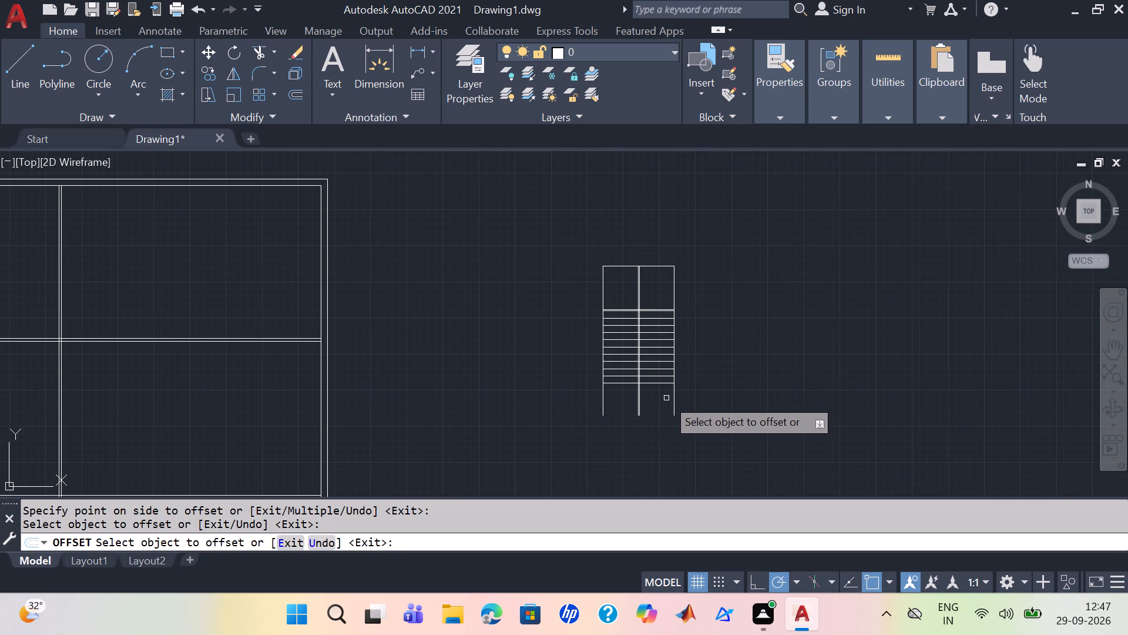
middle_click(682, 392)
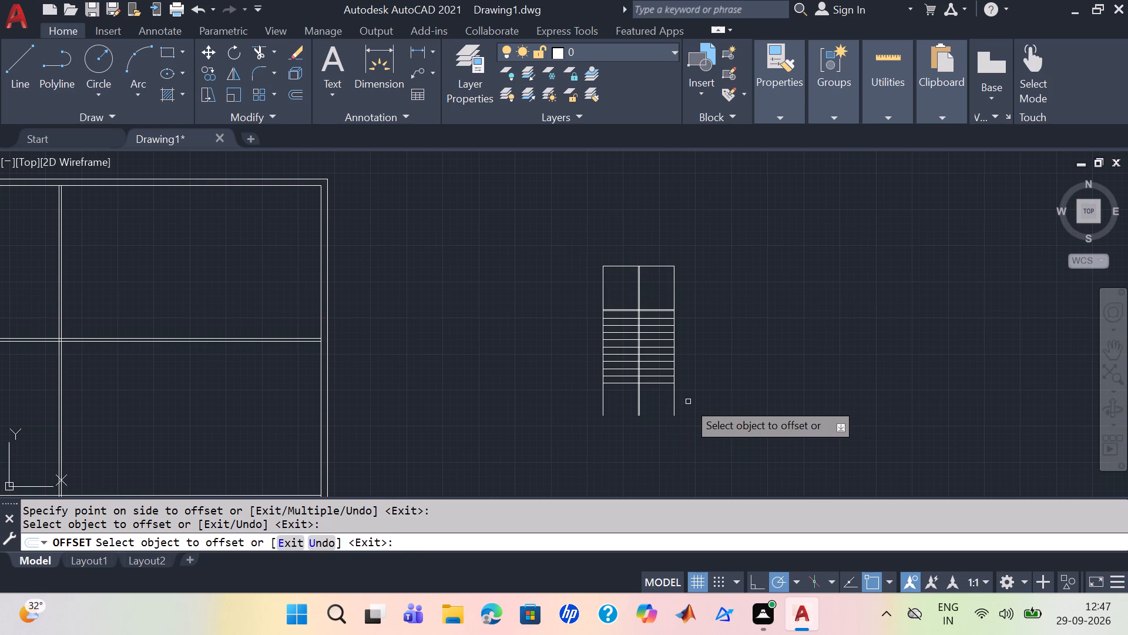
Trim the ends of all vertical lines that extend below the lowest tread line.
type("tr")
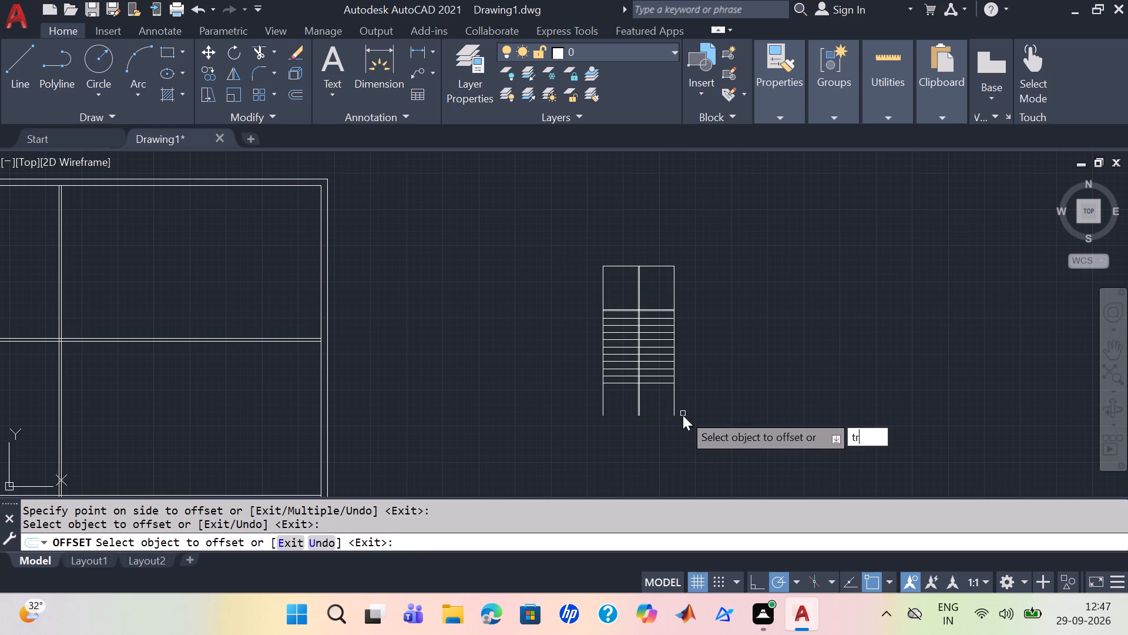
key("BackSpace")
key("grave")
key("Escape")
type("tr")
key("Return")
left_click_drag(697, 413, 587, 395)
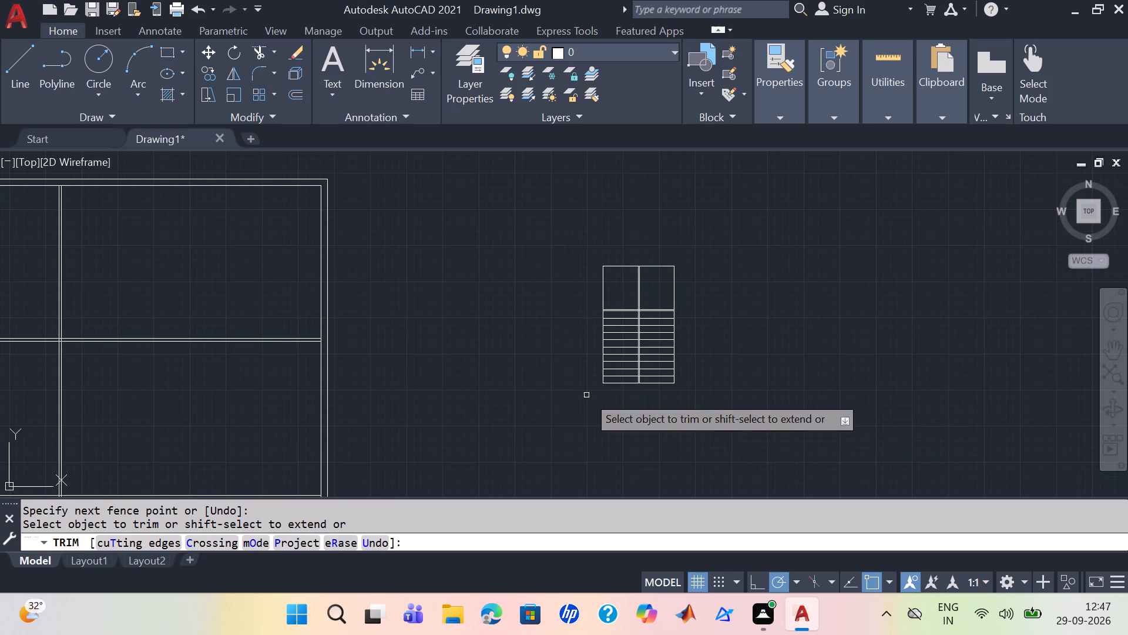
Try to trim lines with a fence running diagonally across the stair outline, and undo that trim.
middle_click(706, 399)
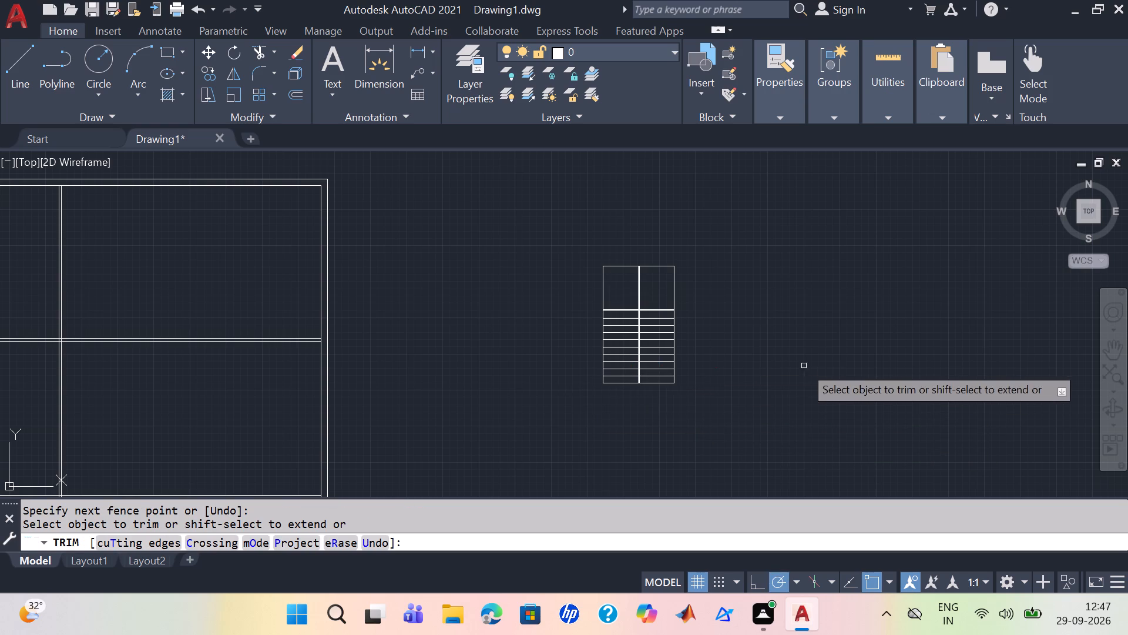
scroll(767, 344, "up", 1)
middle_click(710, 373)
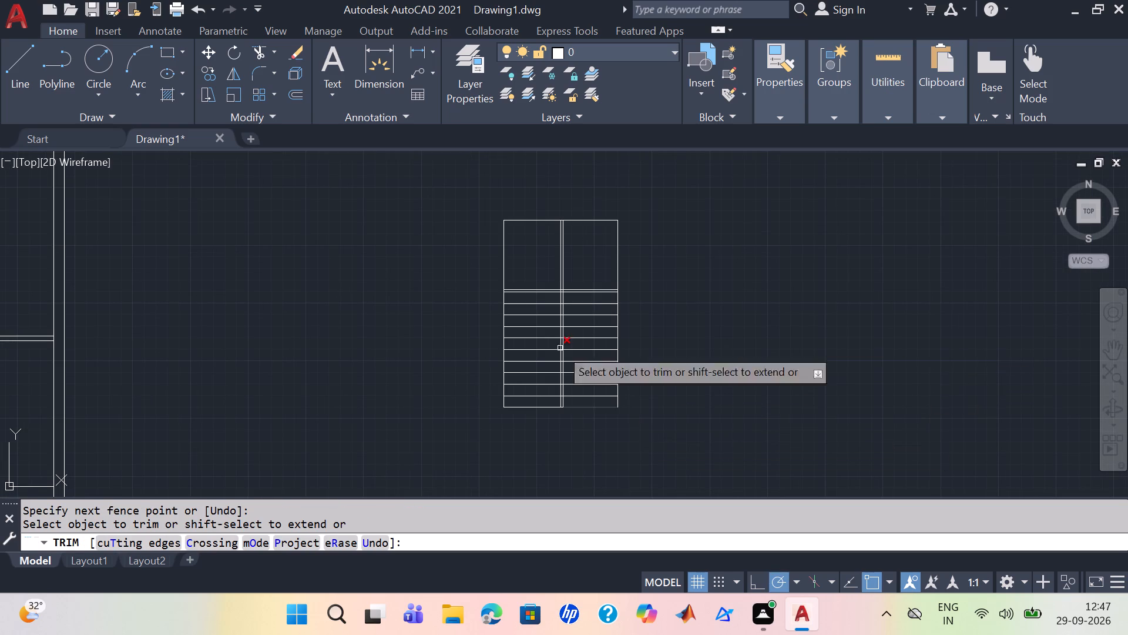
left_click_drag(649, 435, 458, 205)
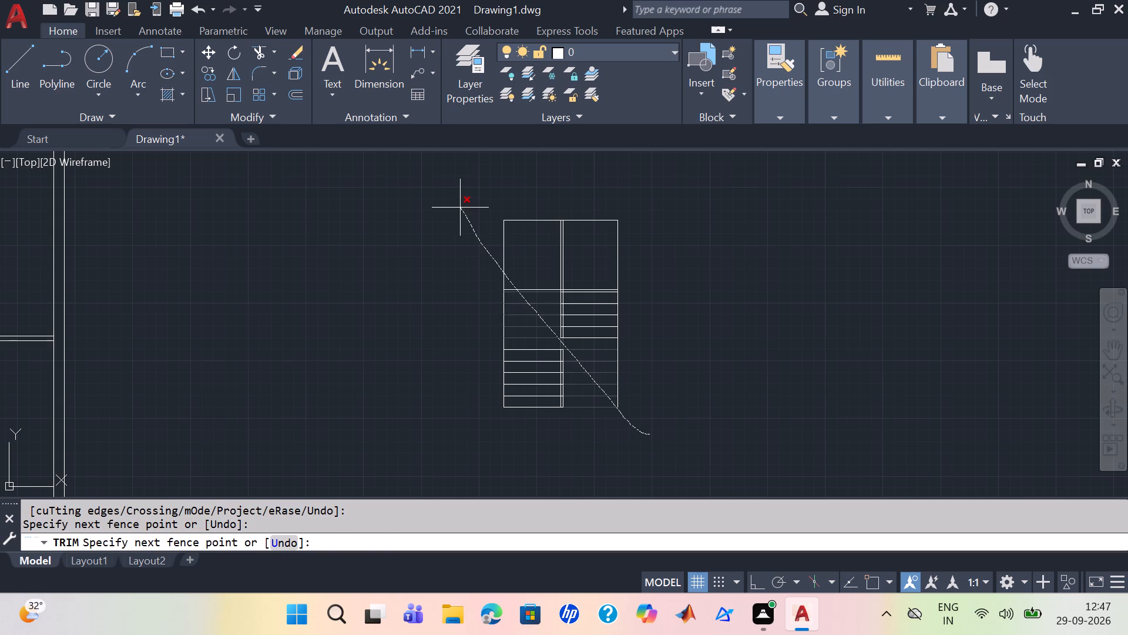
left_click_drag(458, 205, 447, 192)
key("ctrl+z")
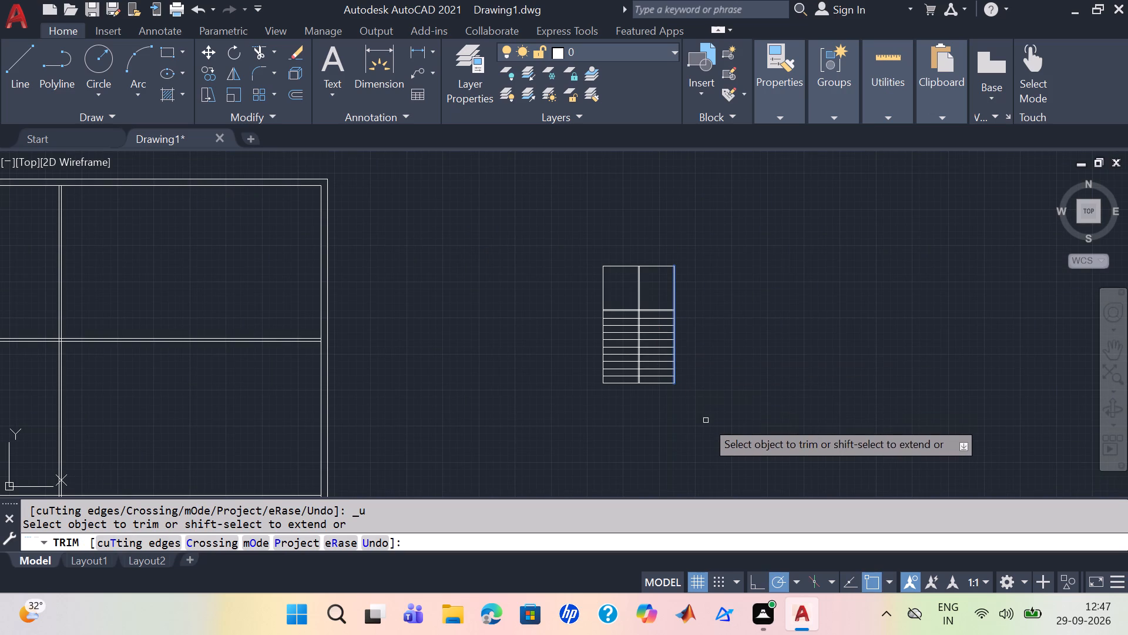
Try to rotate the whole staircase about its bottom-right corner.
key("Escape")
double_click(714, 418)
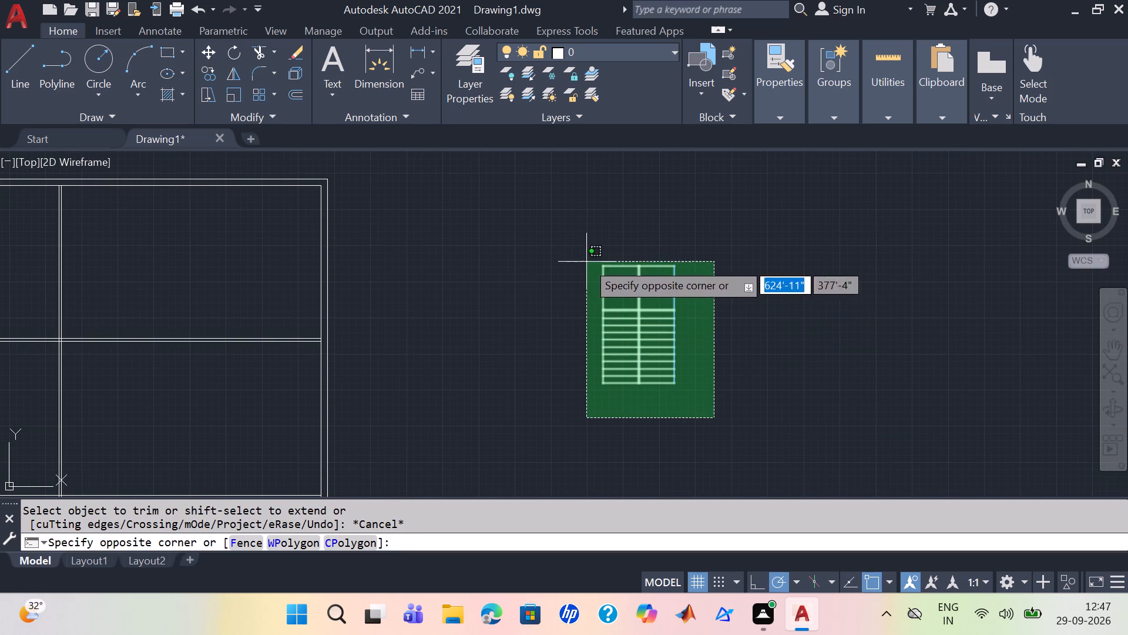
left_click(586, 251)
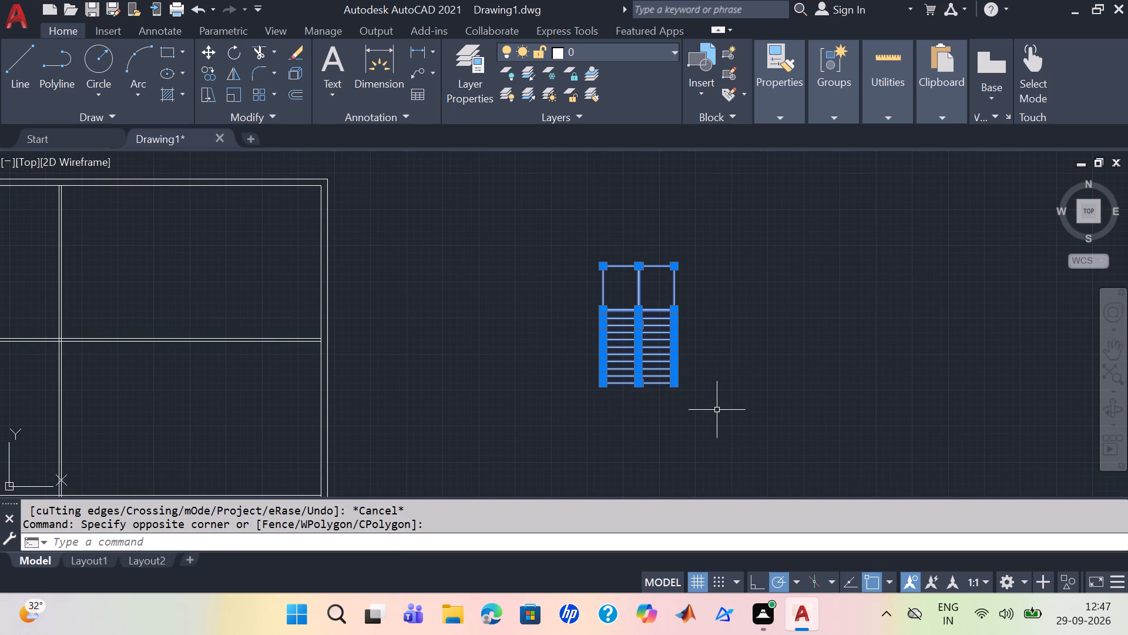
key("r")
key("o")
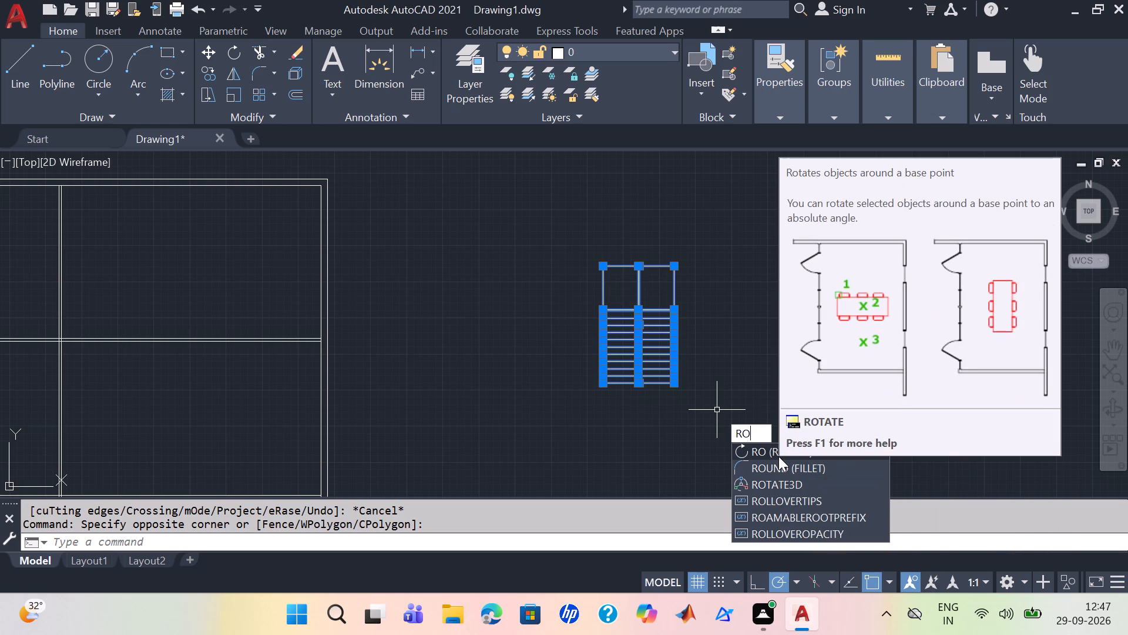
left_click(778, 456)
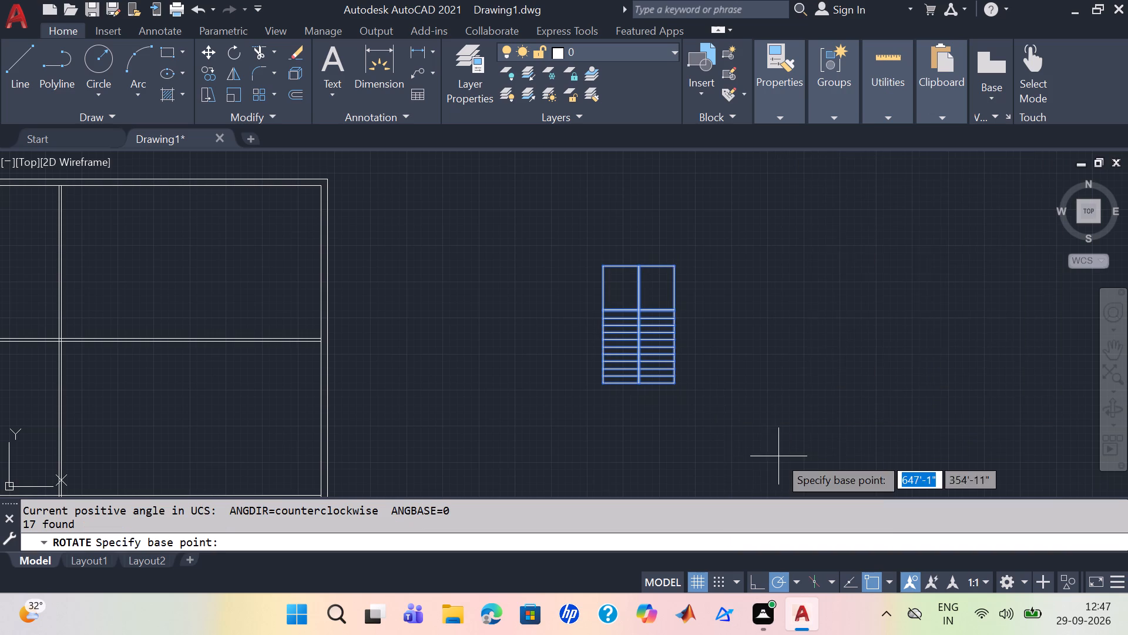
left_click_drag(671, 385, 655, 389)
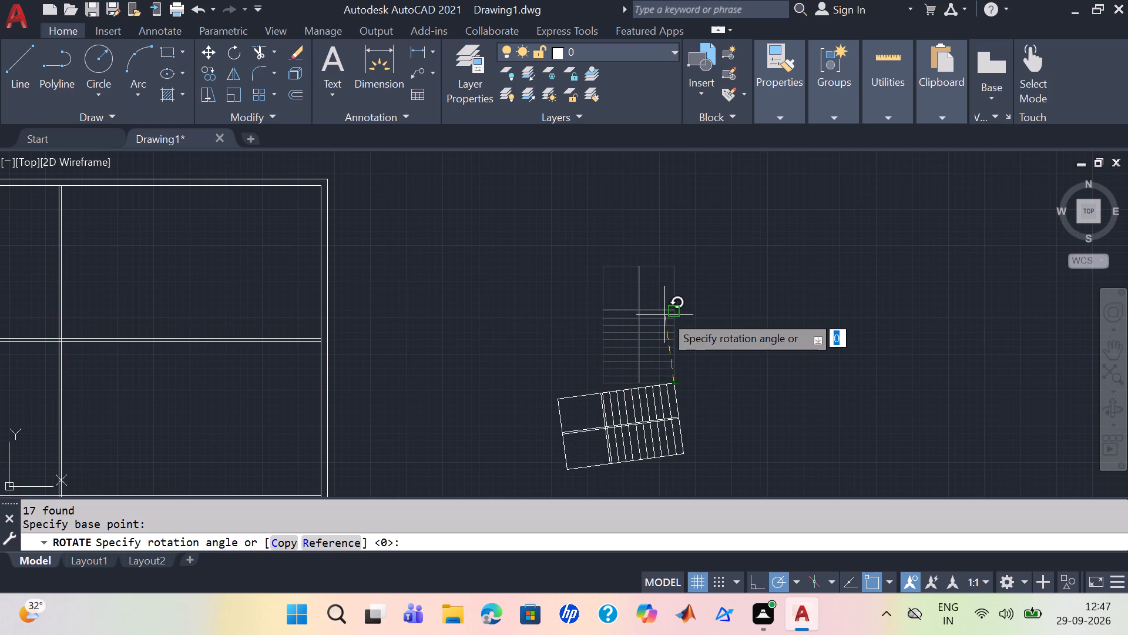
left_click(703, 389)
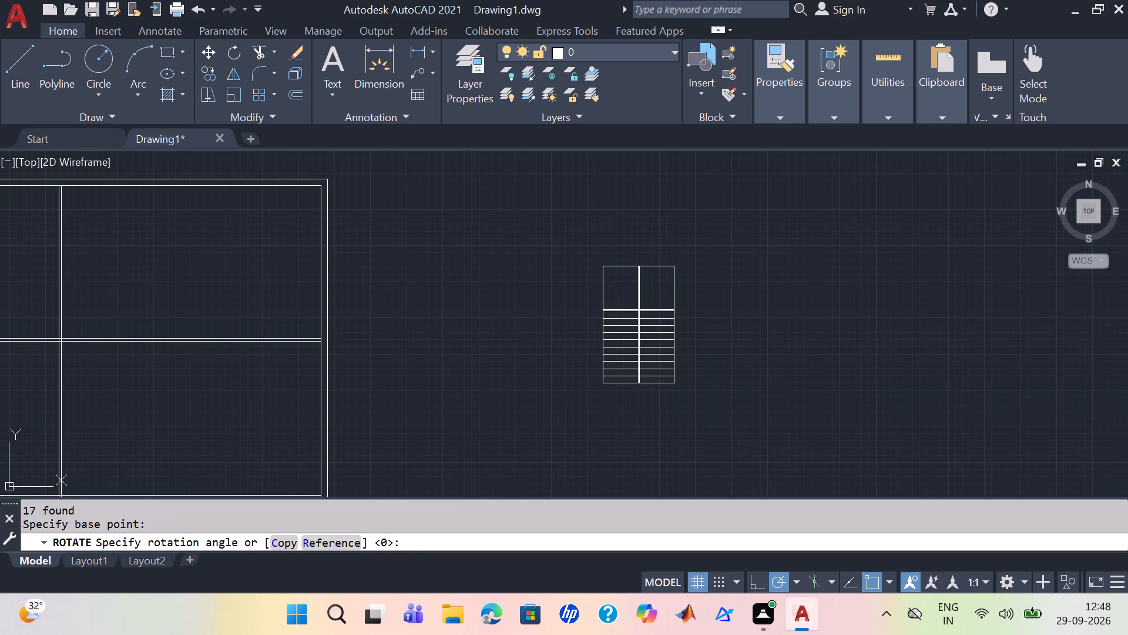
Move the whole staircase into the building's narrow top-left bay, snapping its right edge to the upper end of the vertical partition.
left_click(707, 429)
left_click(575, 259)
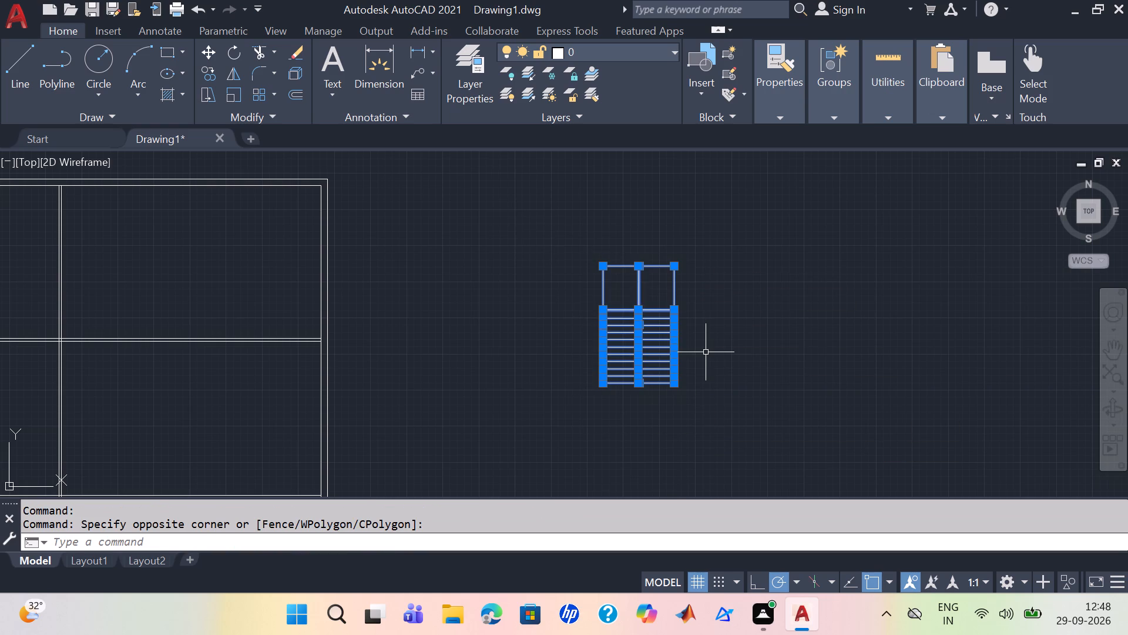
key("m")
key("shift+Return")
left_click_drag(652, 338, 239, 277)
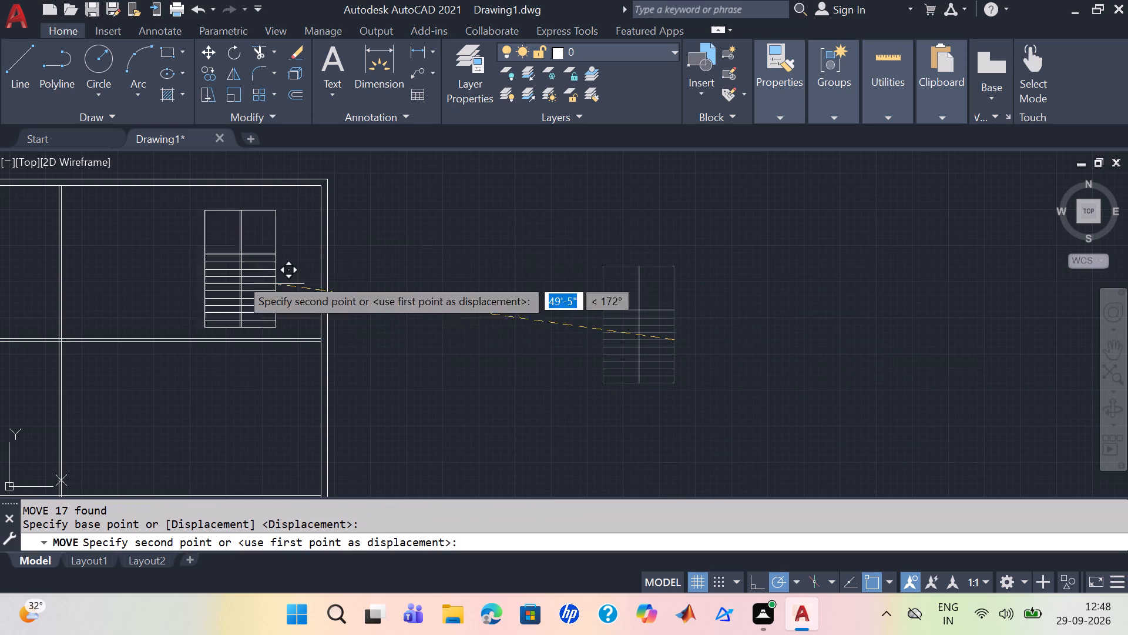
left_click_drag(239, 277, 192, 268)
middle_click_drag(193, 269, 585, 268)
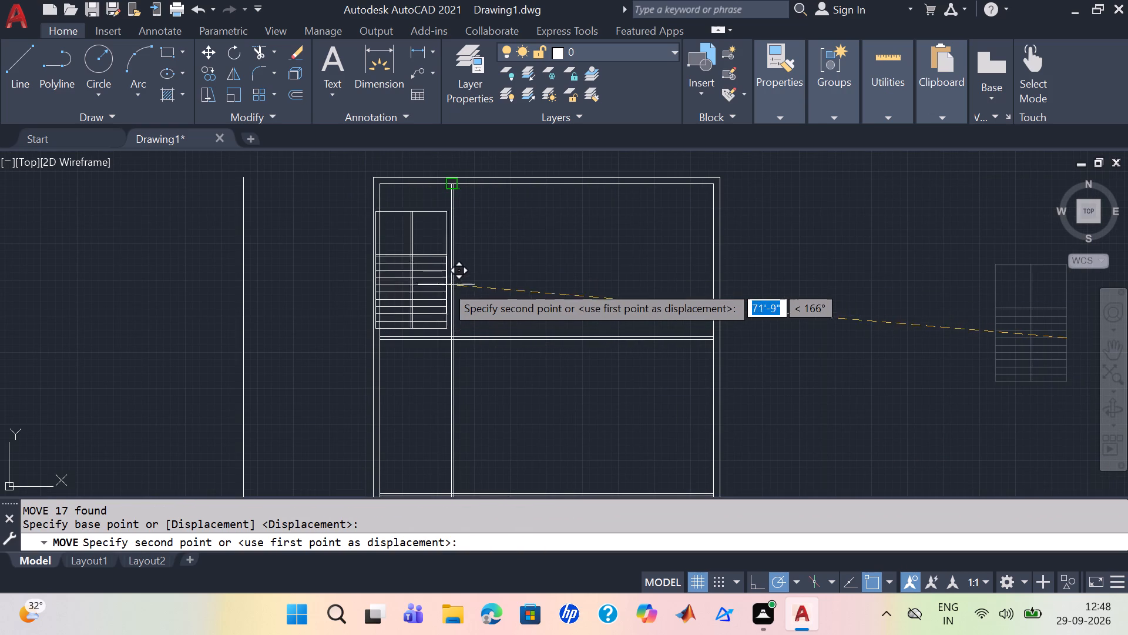
scroll(451, 272, "up", 2)
middle_click_drag(450, 273, 522, 325)
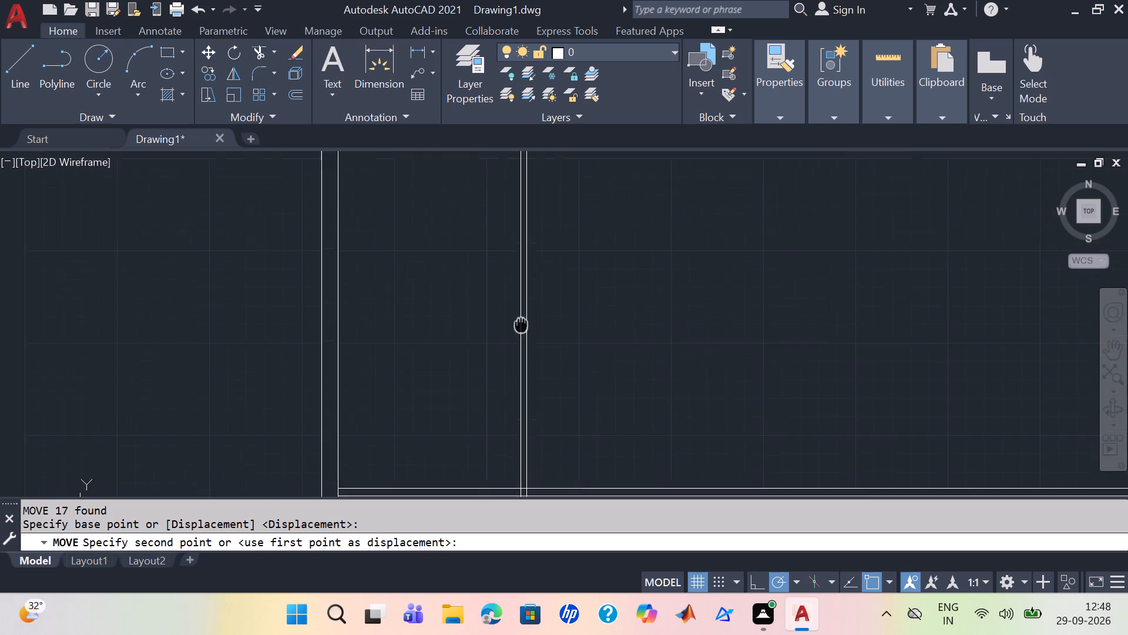
middle_click_drag(522, 325, 532, 342)
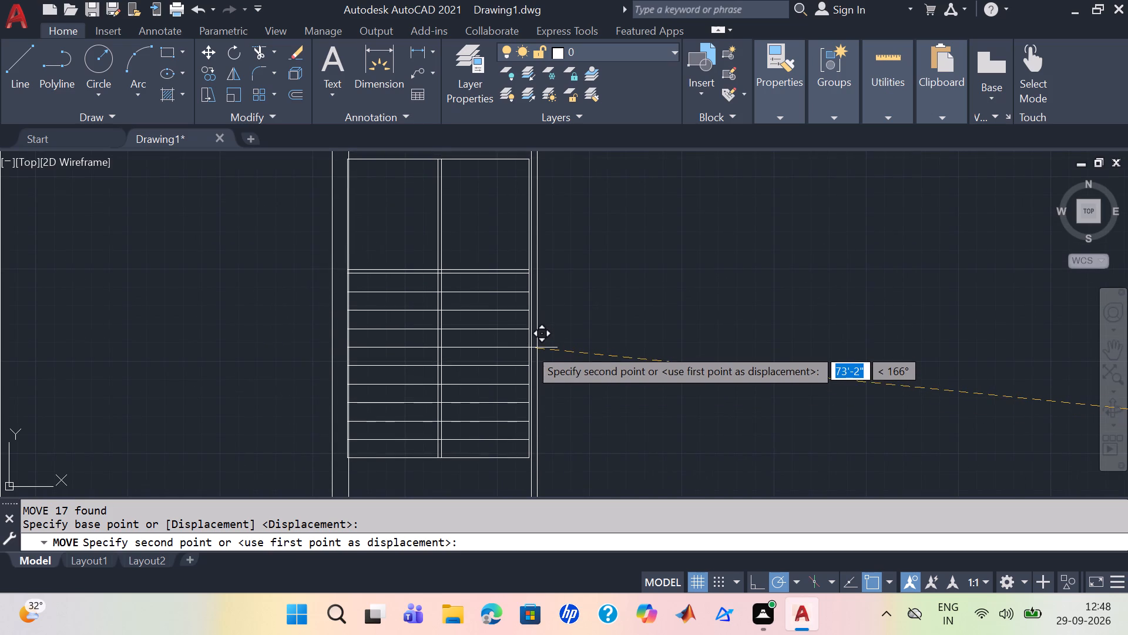
middle_click_drag(529, 347, 554, 441)
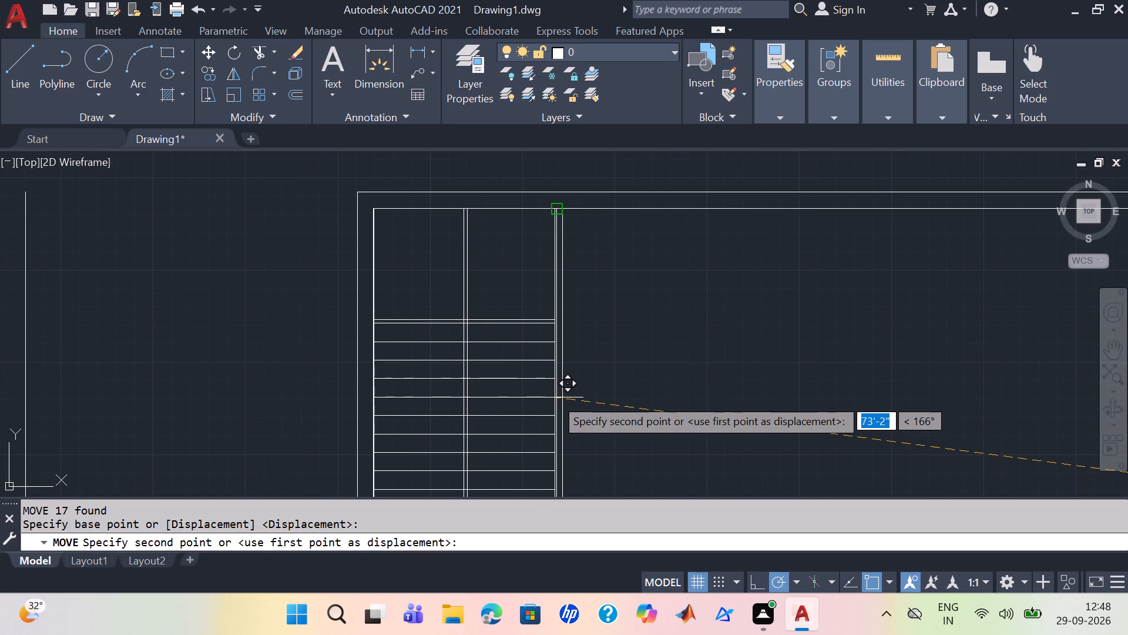
left_click(555, 397)
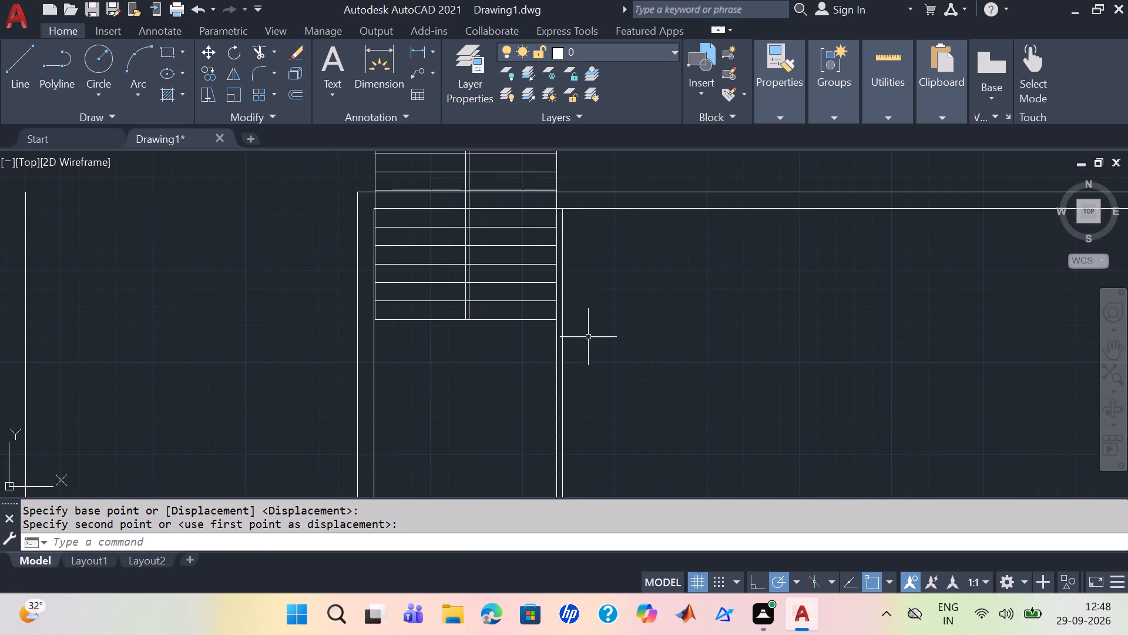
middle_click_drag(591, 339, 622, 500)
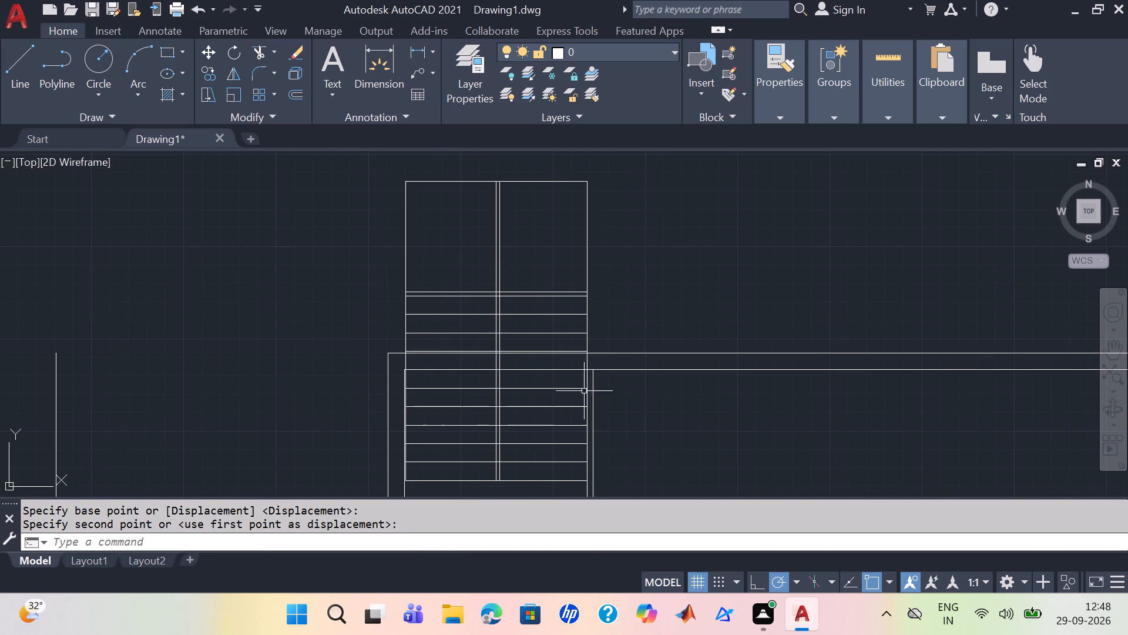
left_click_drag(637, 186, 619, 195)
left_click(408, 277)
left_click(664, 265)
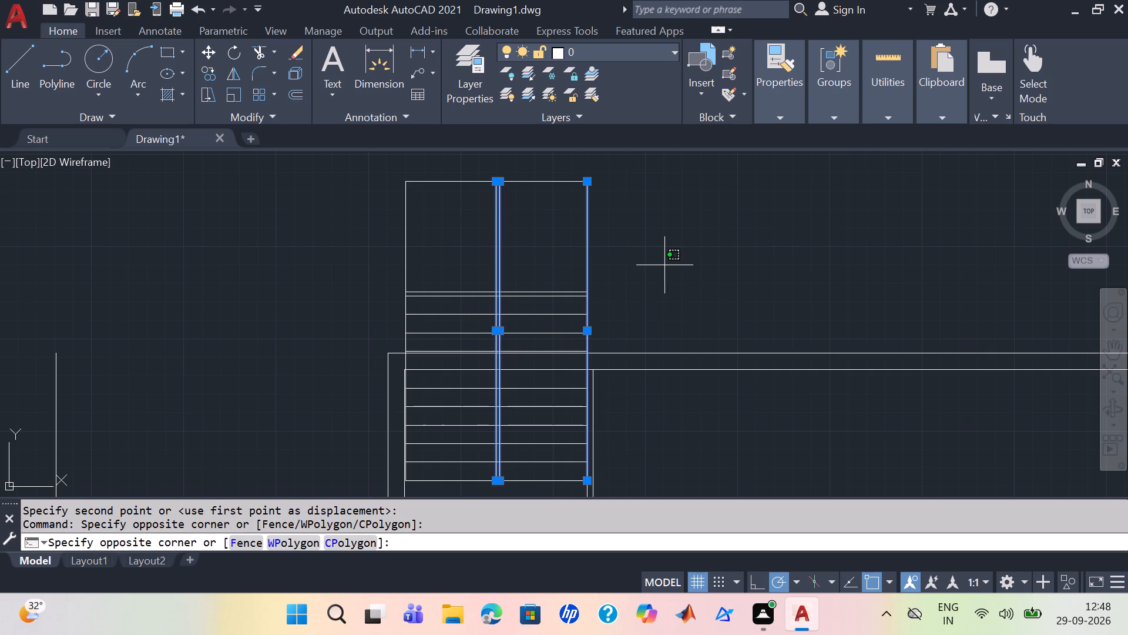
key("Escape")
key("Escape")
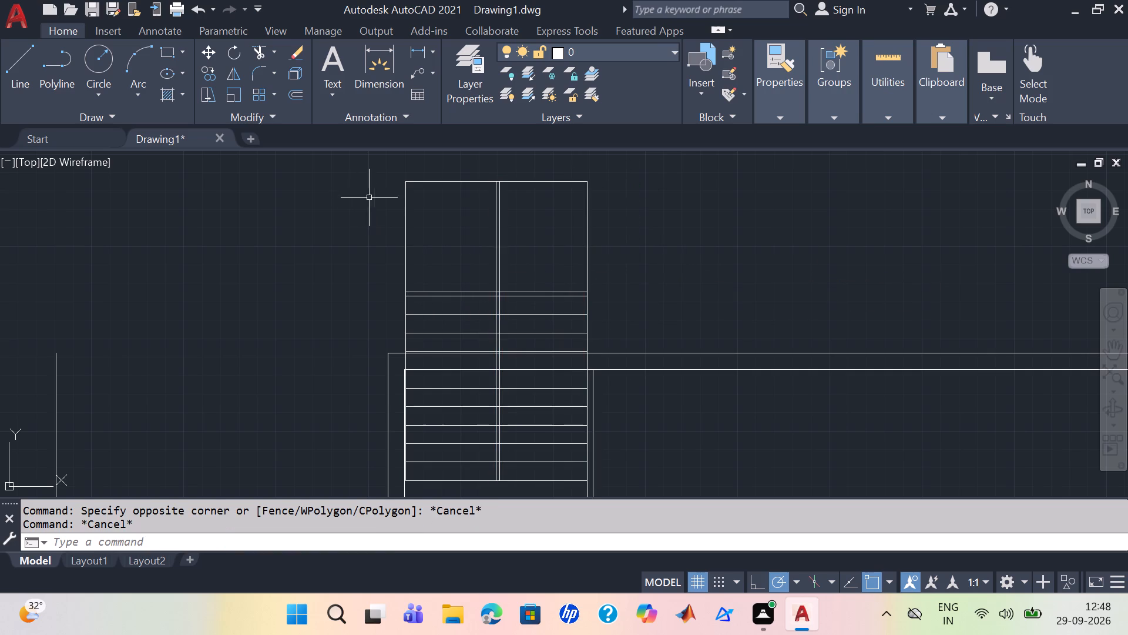
Move the whole staircase straight down so its top edge meets the inner face of the building's top wall.
left_click_drag(378, 178, 472, 333)
left_click(622, 490)
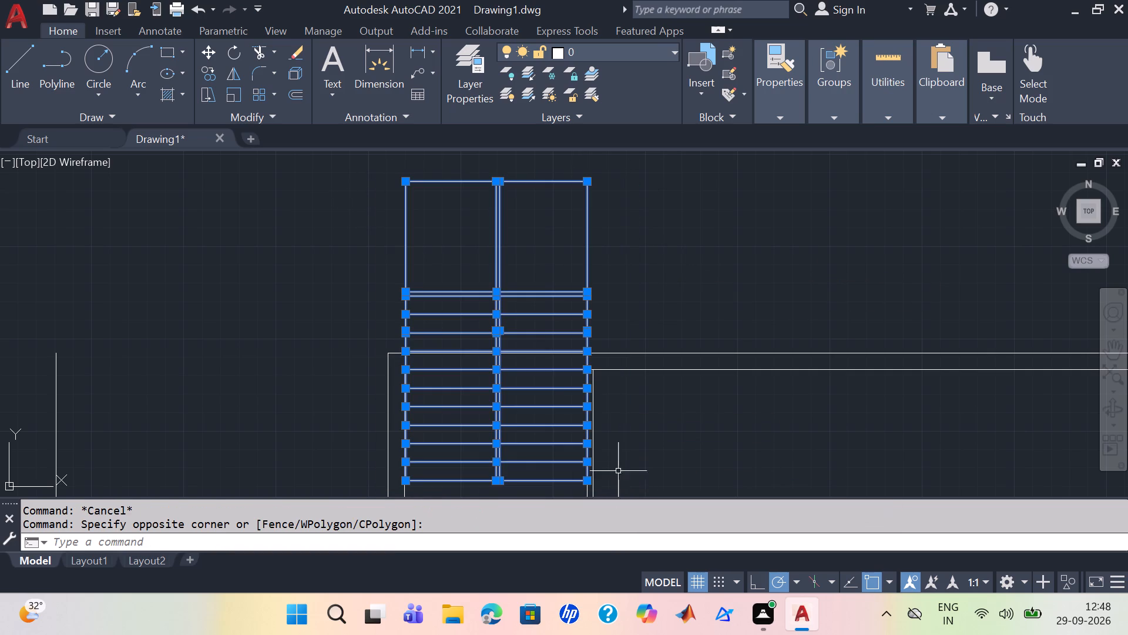
key("m")
key("Return")
left_click_drag(498, 279, 508, 385)
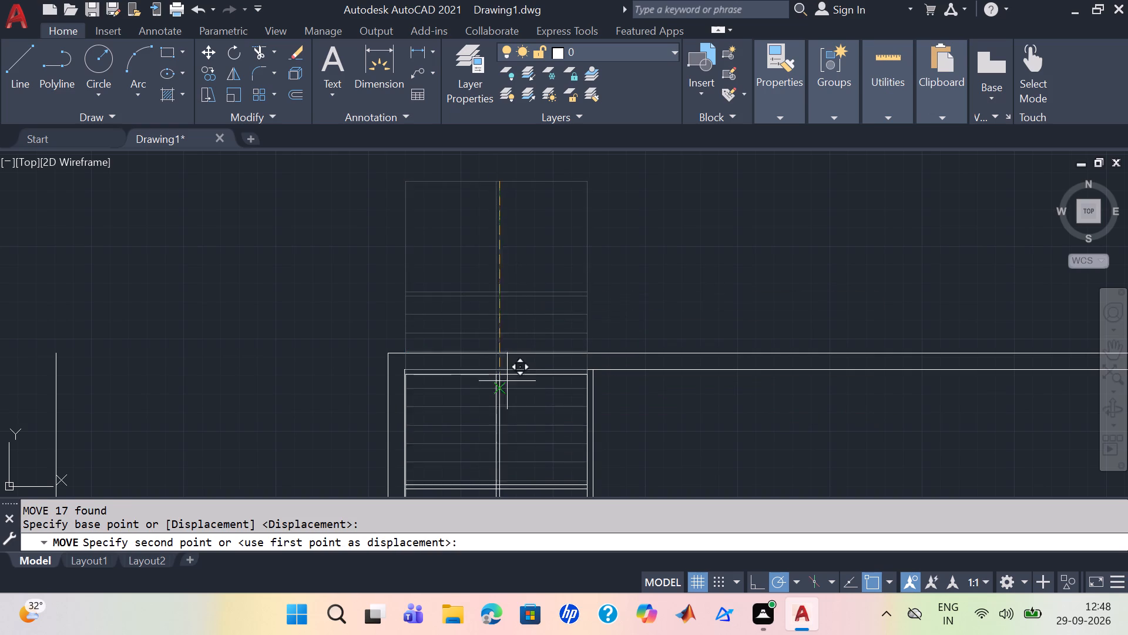
left_click_drag(508, 385, 512, 409)
middle_click_drag(522, 402, 489, 182)
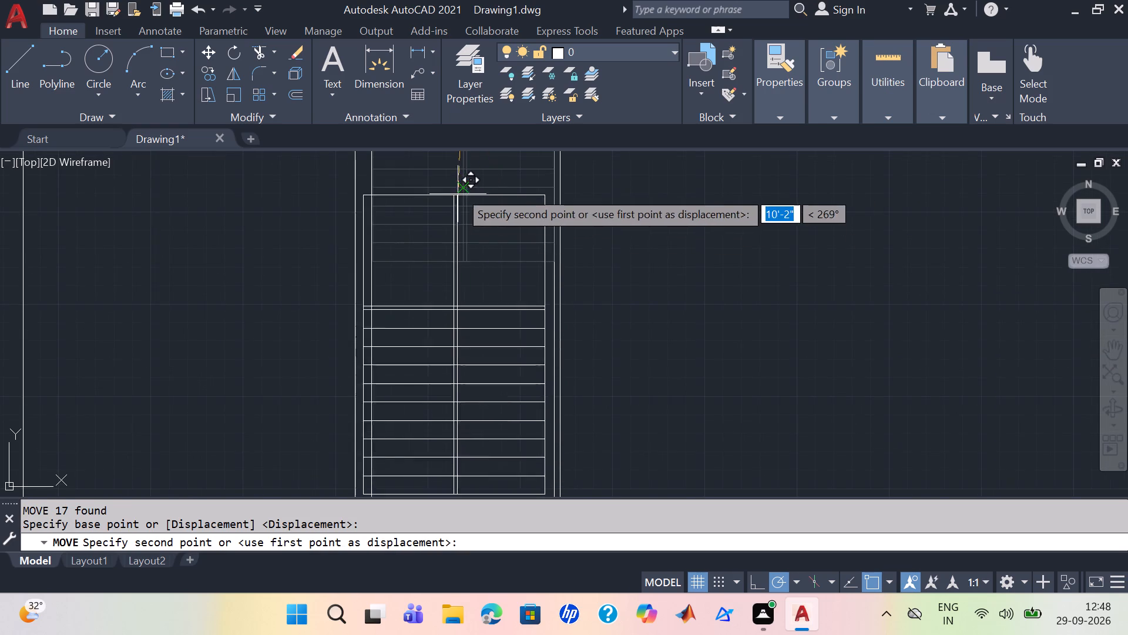
middle_click_drag(461, 181, 474, 256)
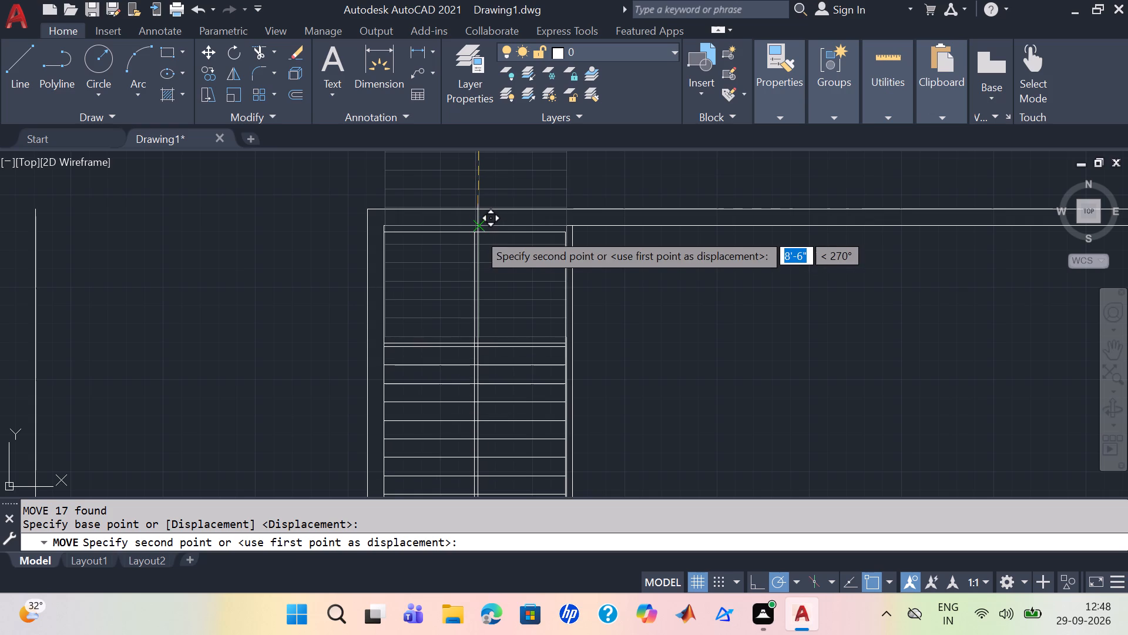
left_click(478, 231)
Examine the staircase's placement in the top-left bay and the partitions around it.
middle_click_drag(763, 380, 763, 389)
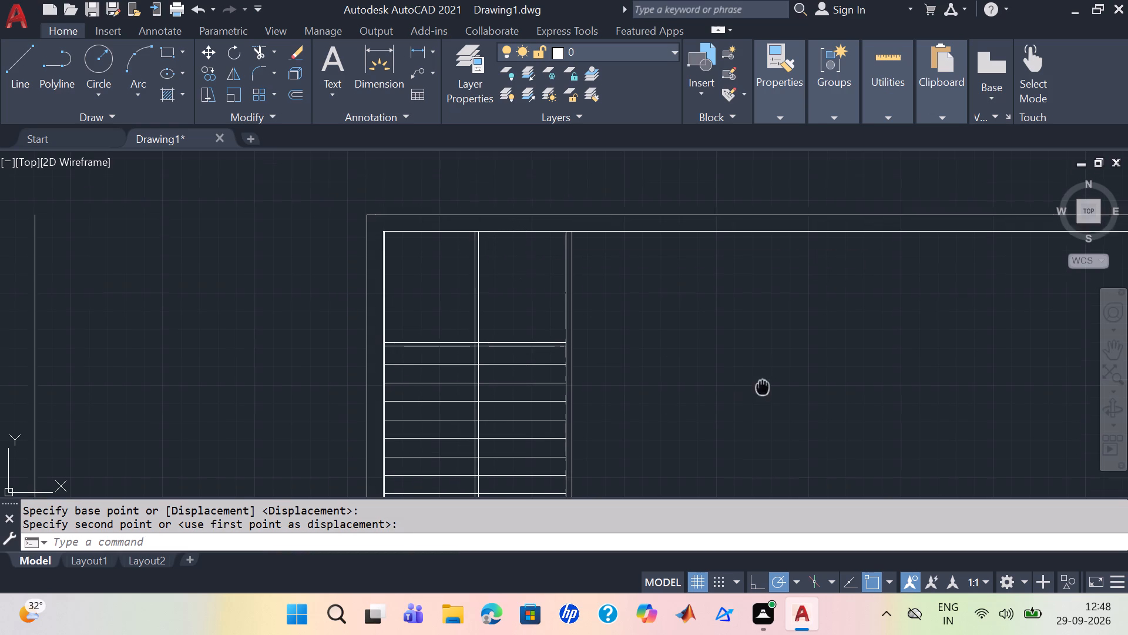
middle_click_drag(763, 389, 698, 340)
scroll(700, 318, "down", 1)
middle_click_drag(714, 388, 650, 319)
scroll(649, 318, "down", 1)
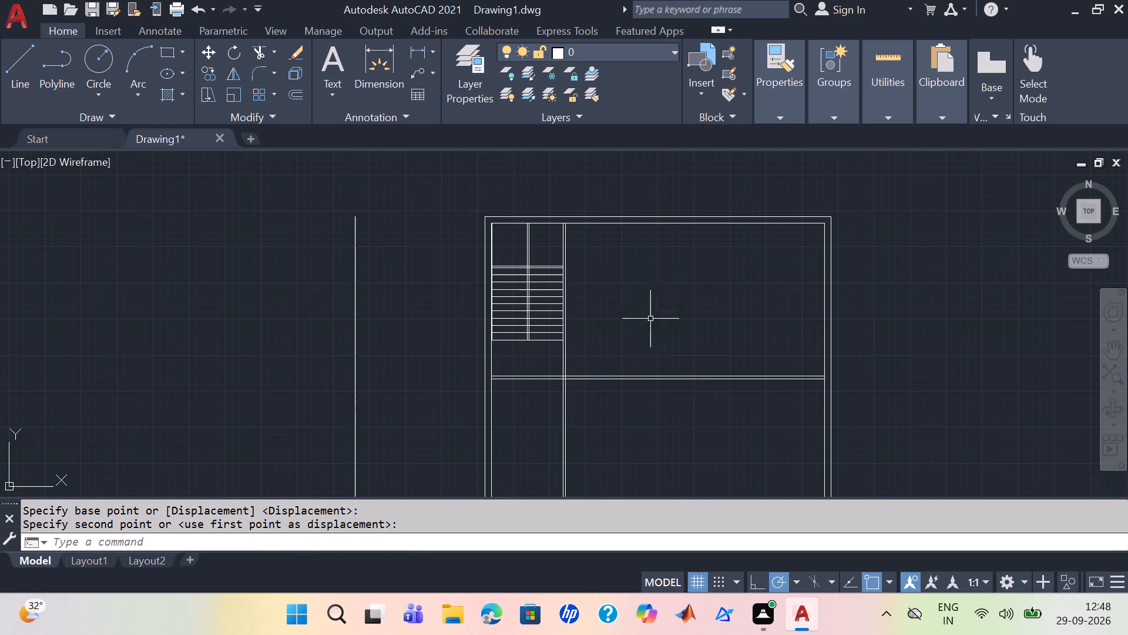
middle_click_drag(707, 342, 651, 350)
middle_click_drag(660, 348, 639, 353)
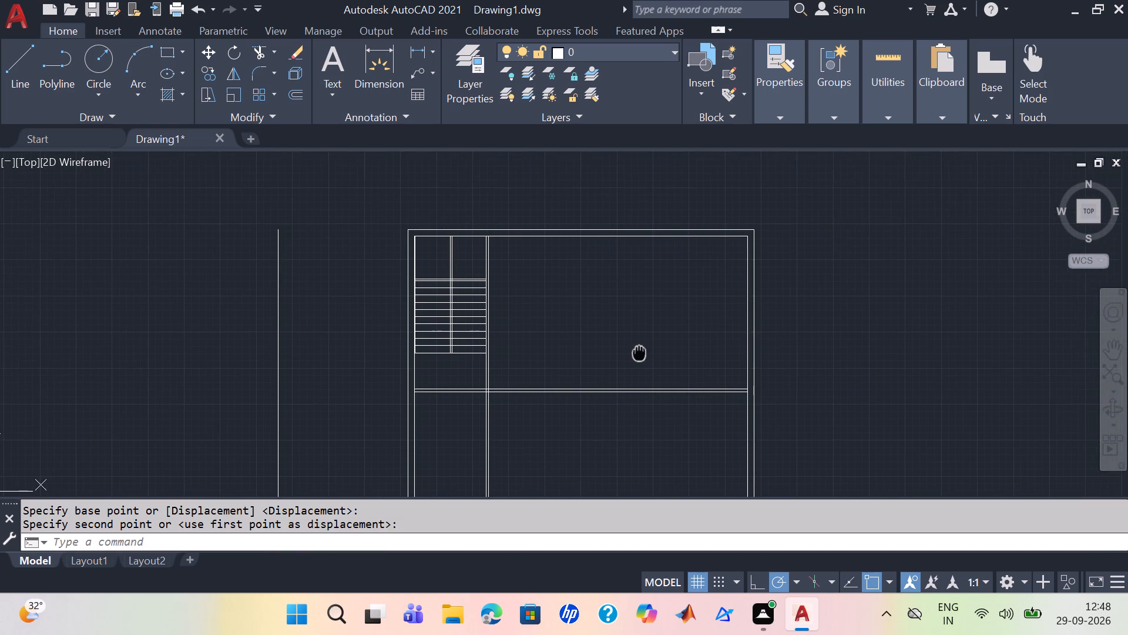
middle_click_drag(639, 353, 623, 362)
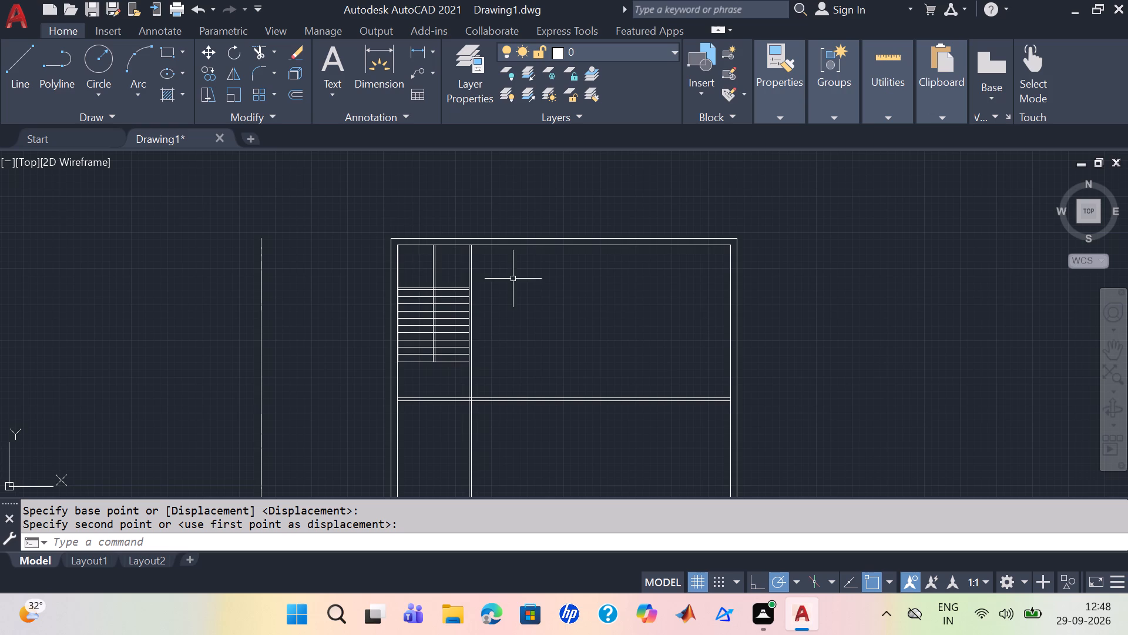
middle_click_drag(554, 324, 543, 279)
middle_click_drag(616, 354, 575, 329)
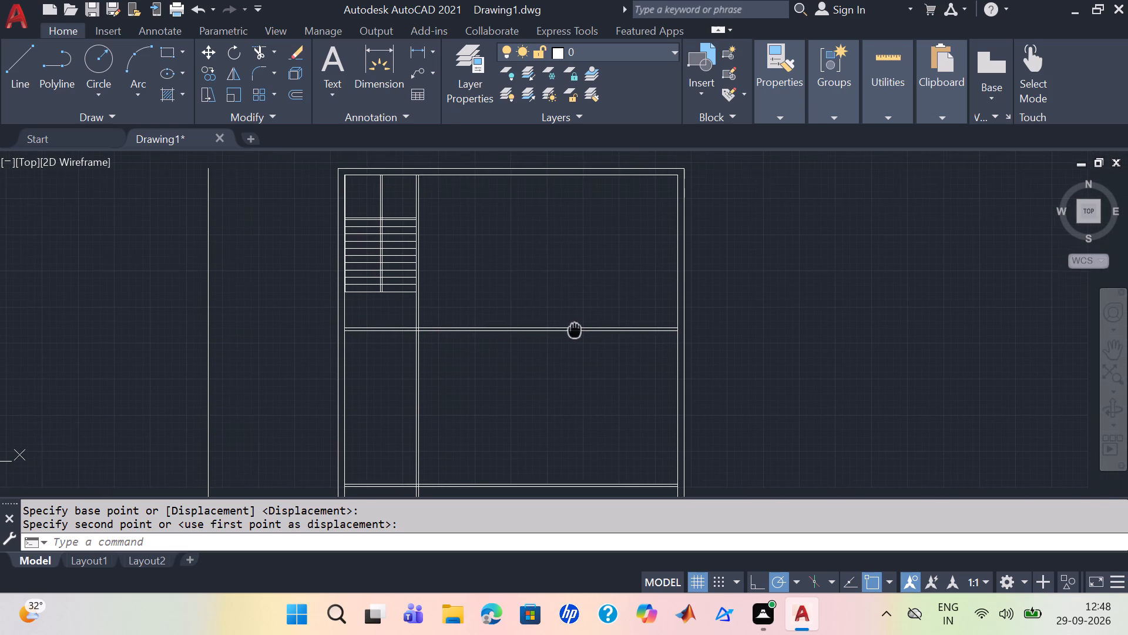
middle_click_drag(575, 329, 573, 329)
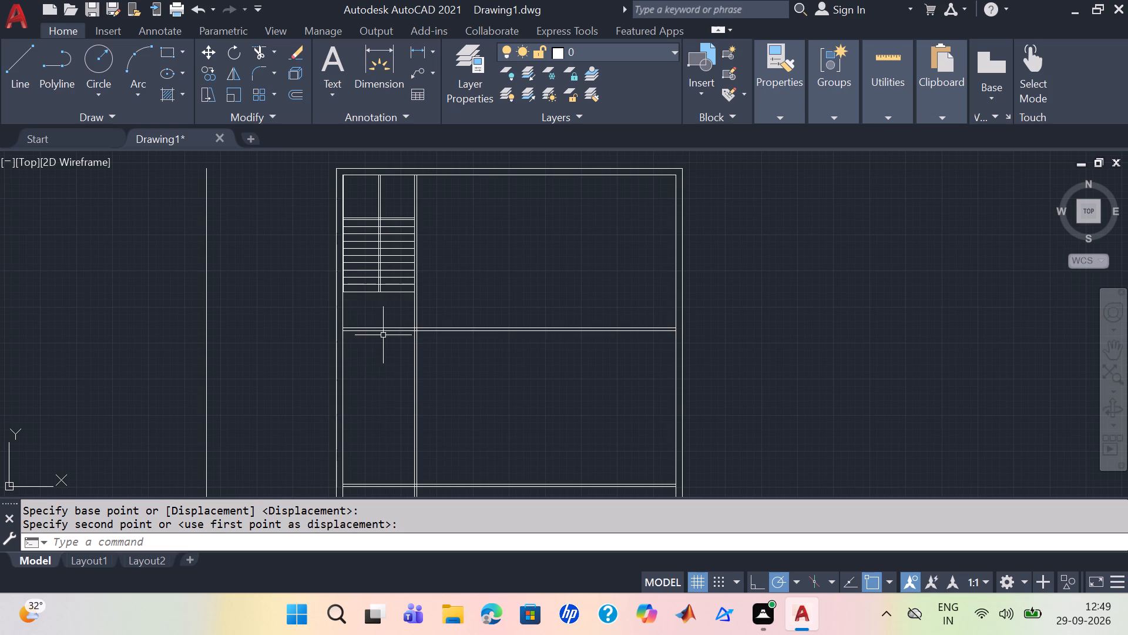
Trim both lines of the upper horizontal partition where they cross the narrow bay below the staircase.
key("t")
key("r")
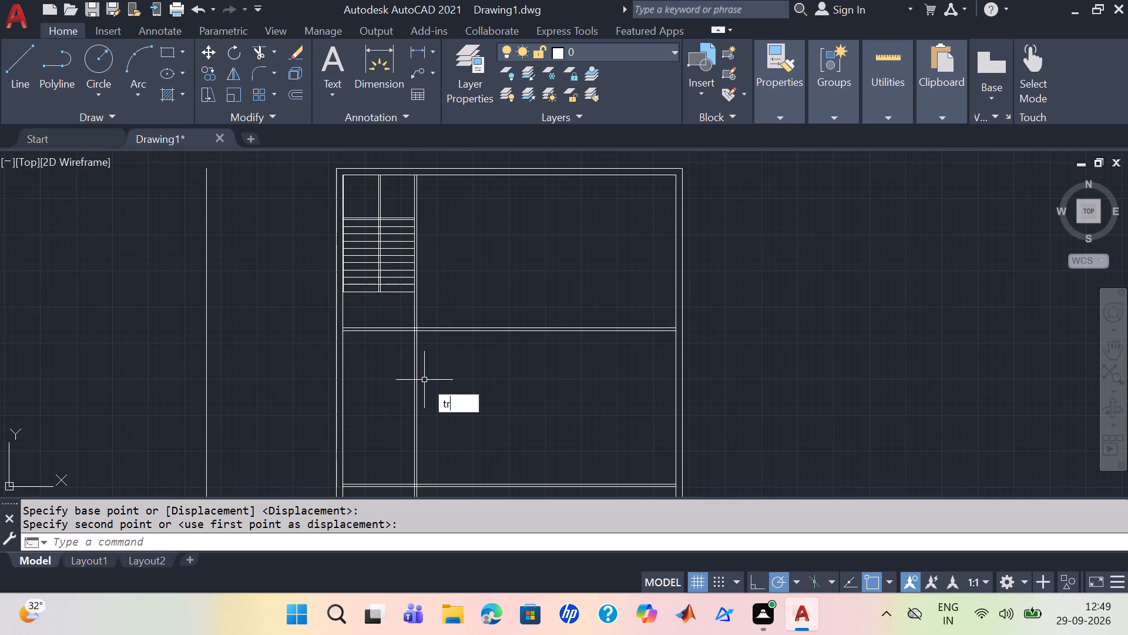
key("Return")
left_click_drag(379, 365, 379, 317)
left_click(490, 402)
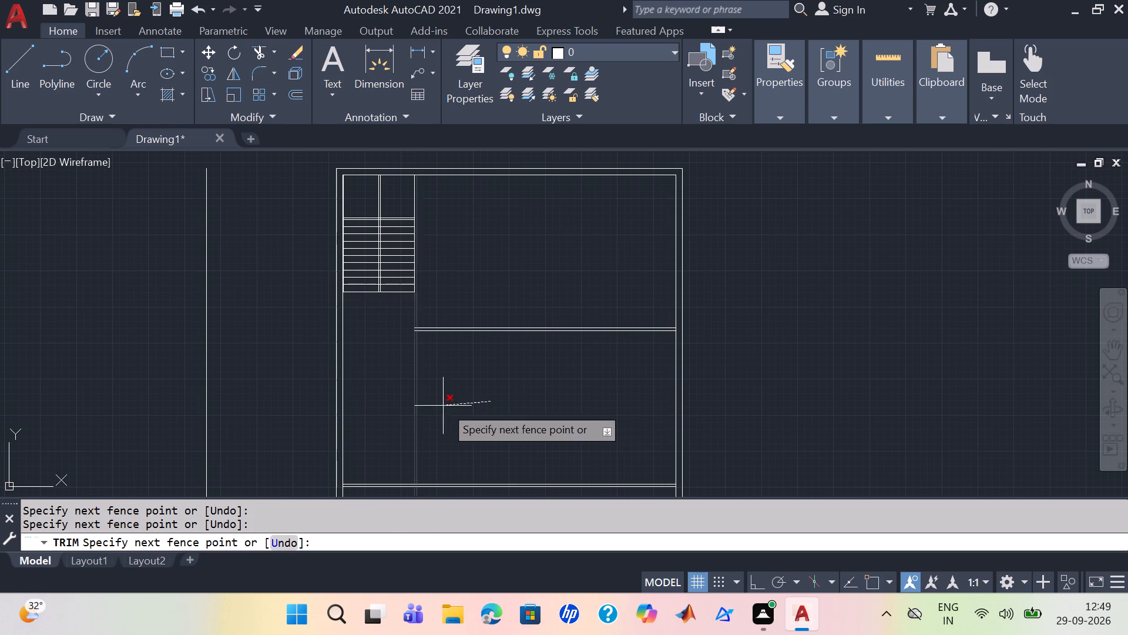
key("Escape")
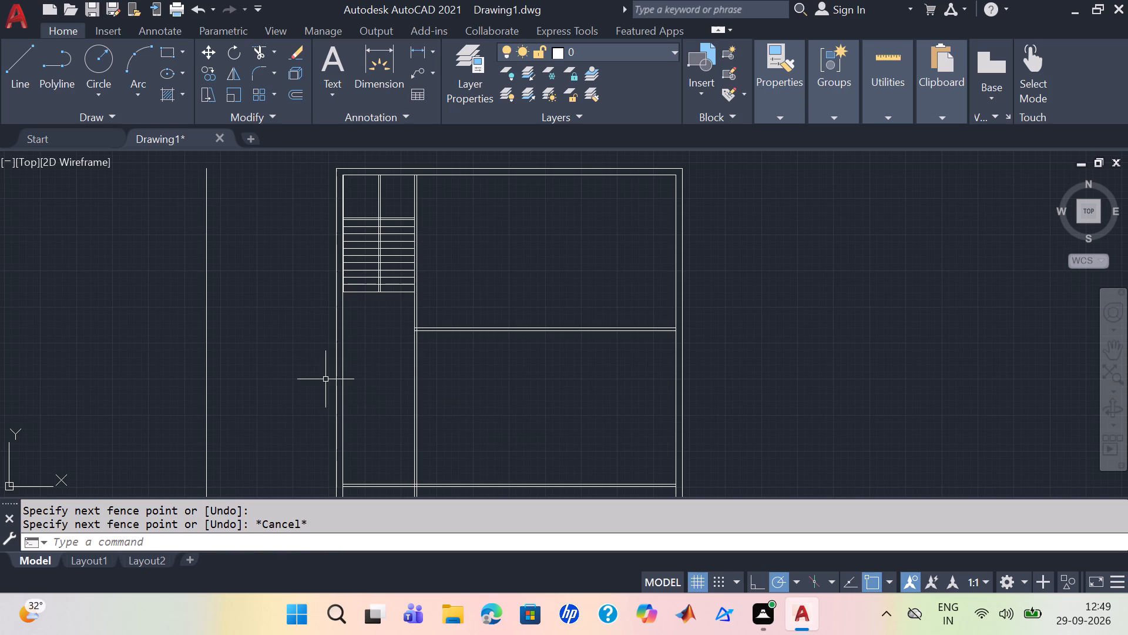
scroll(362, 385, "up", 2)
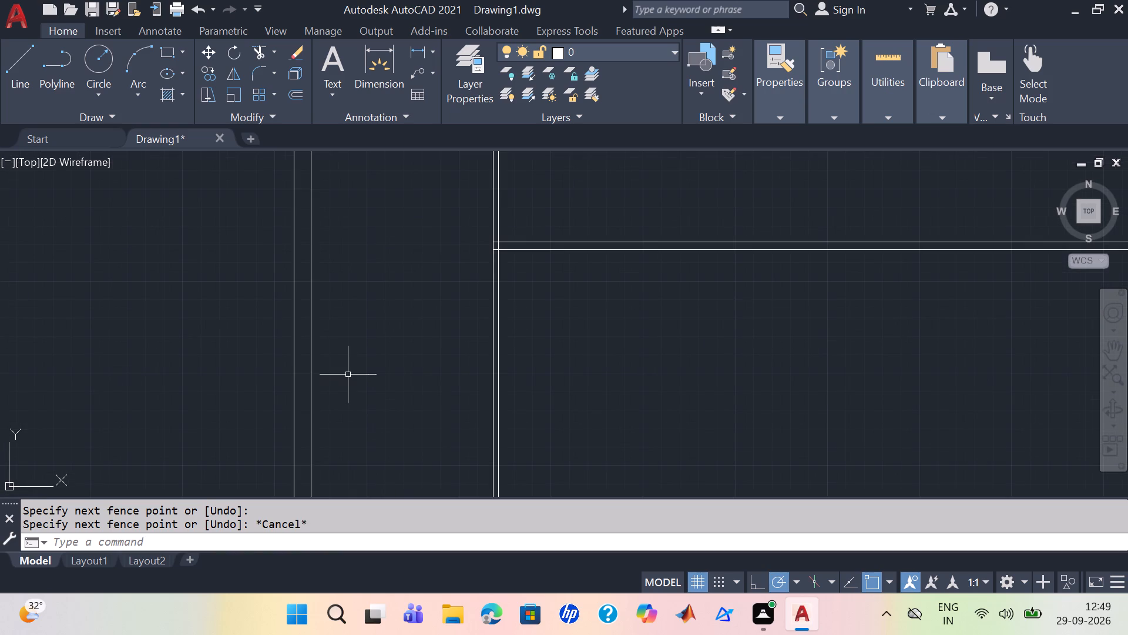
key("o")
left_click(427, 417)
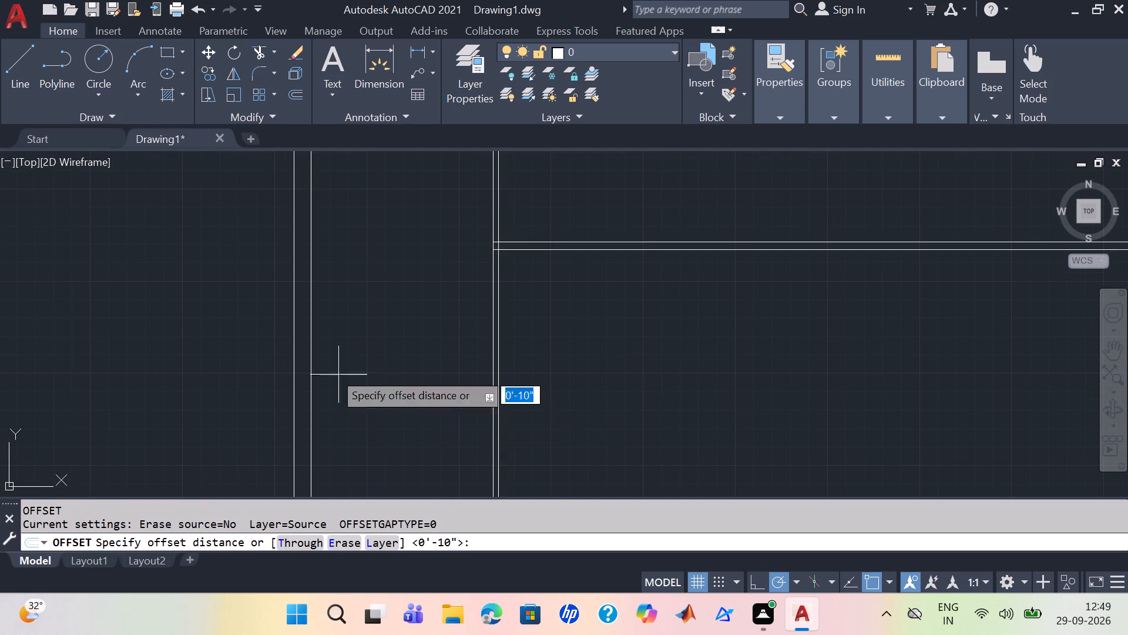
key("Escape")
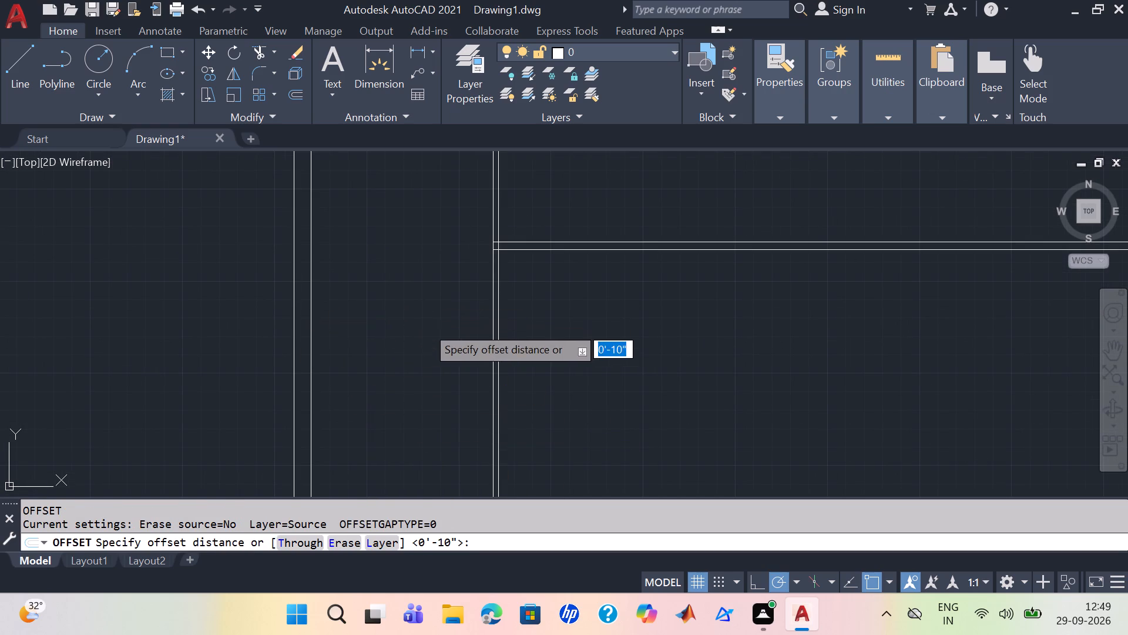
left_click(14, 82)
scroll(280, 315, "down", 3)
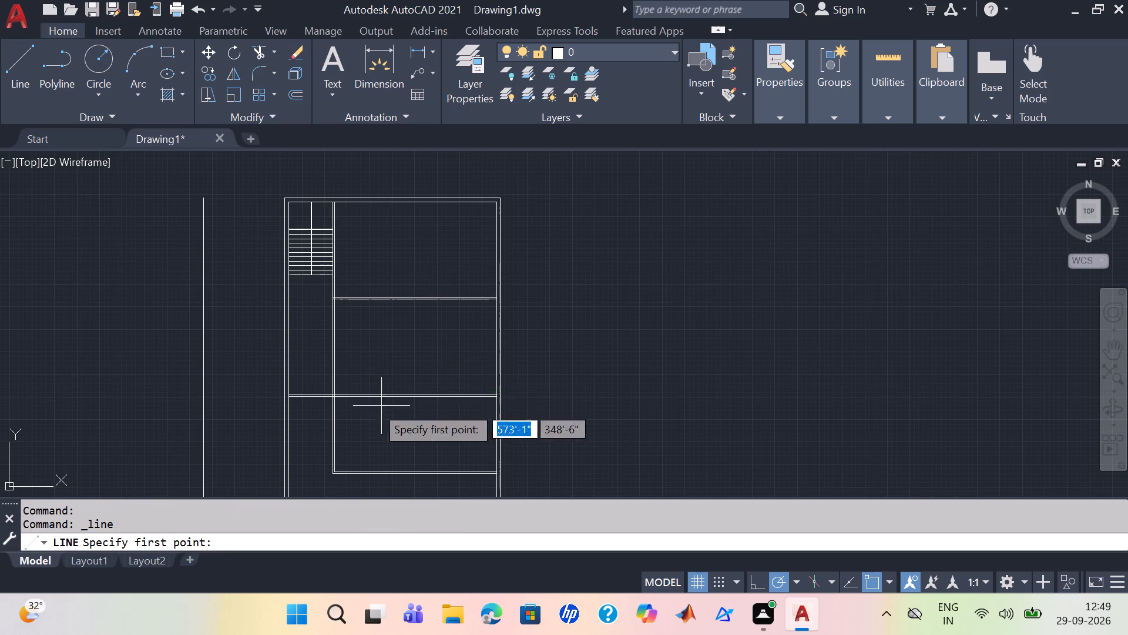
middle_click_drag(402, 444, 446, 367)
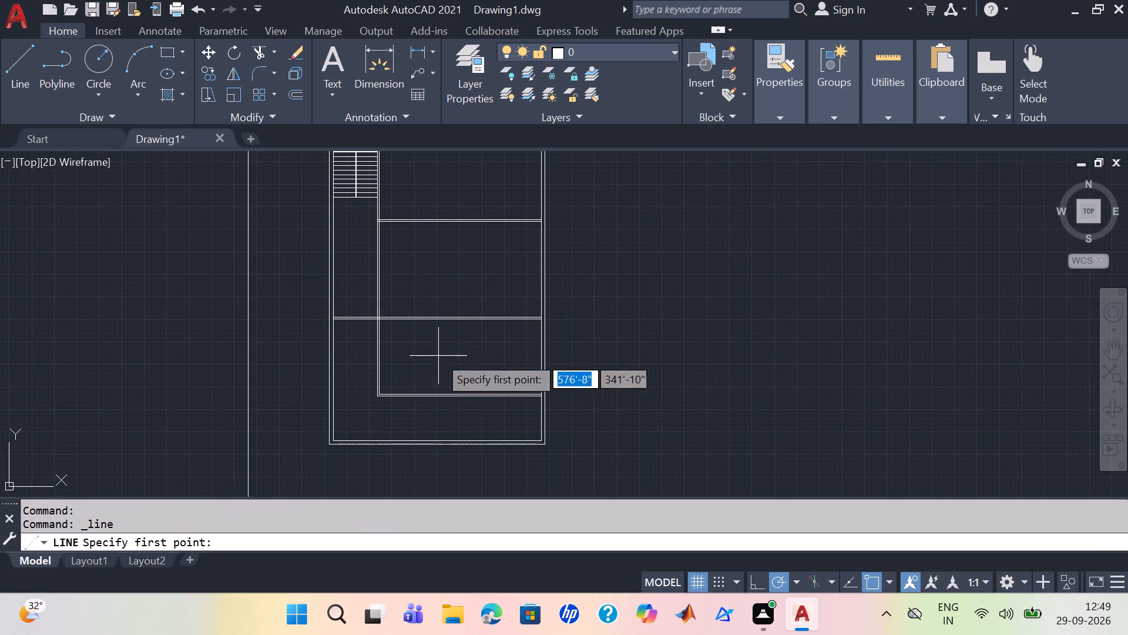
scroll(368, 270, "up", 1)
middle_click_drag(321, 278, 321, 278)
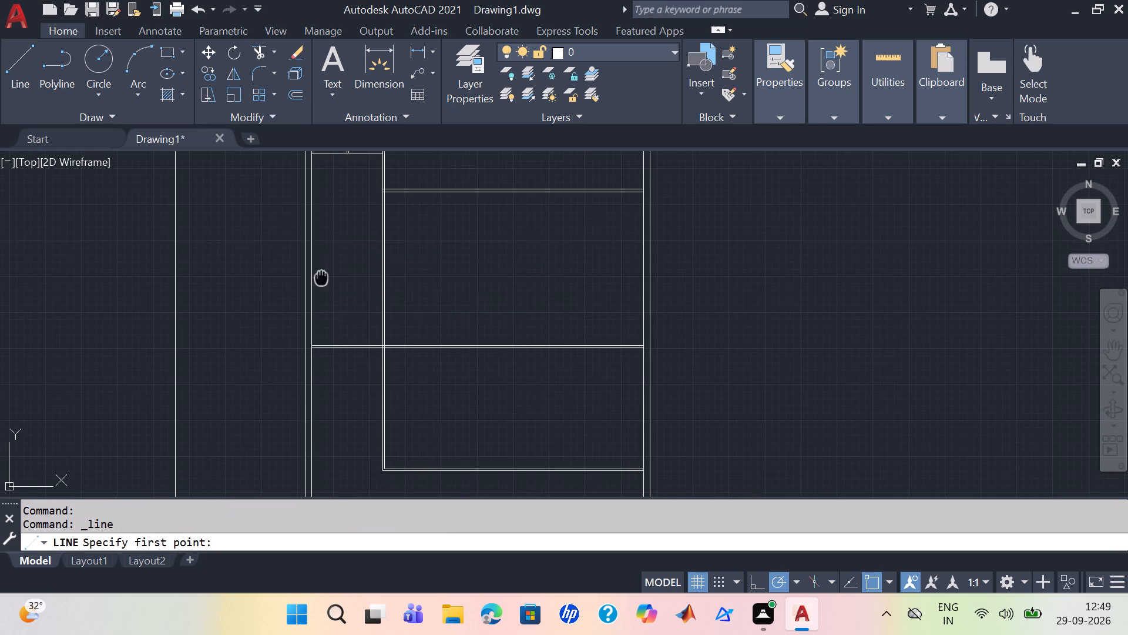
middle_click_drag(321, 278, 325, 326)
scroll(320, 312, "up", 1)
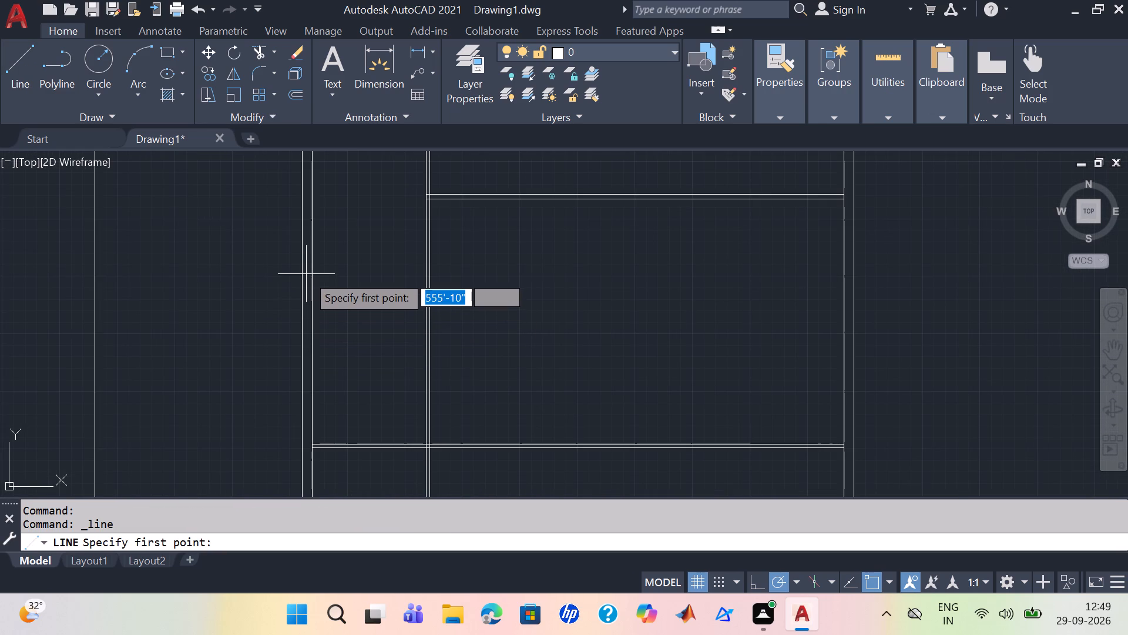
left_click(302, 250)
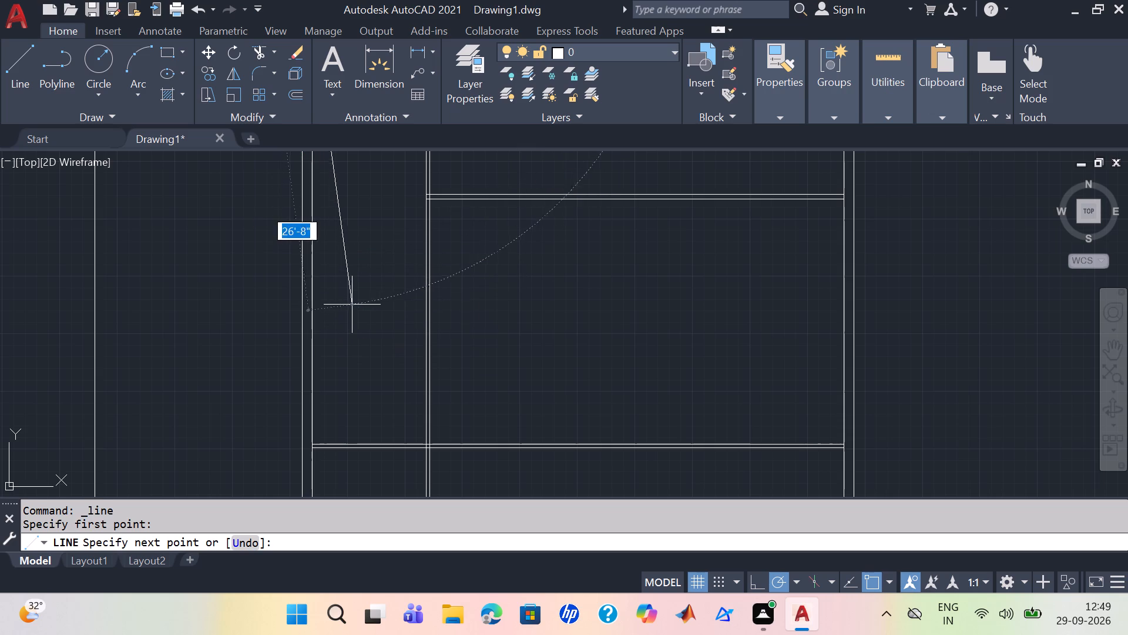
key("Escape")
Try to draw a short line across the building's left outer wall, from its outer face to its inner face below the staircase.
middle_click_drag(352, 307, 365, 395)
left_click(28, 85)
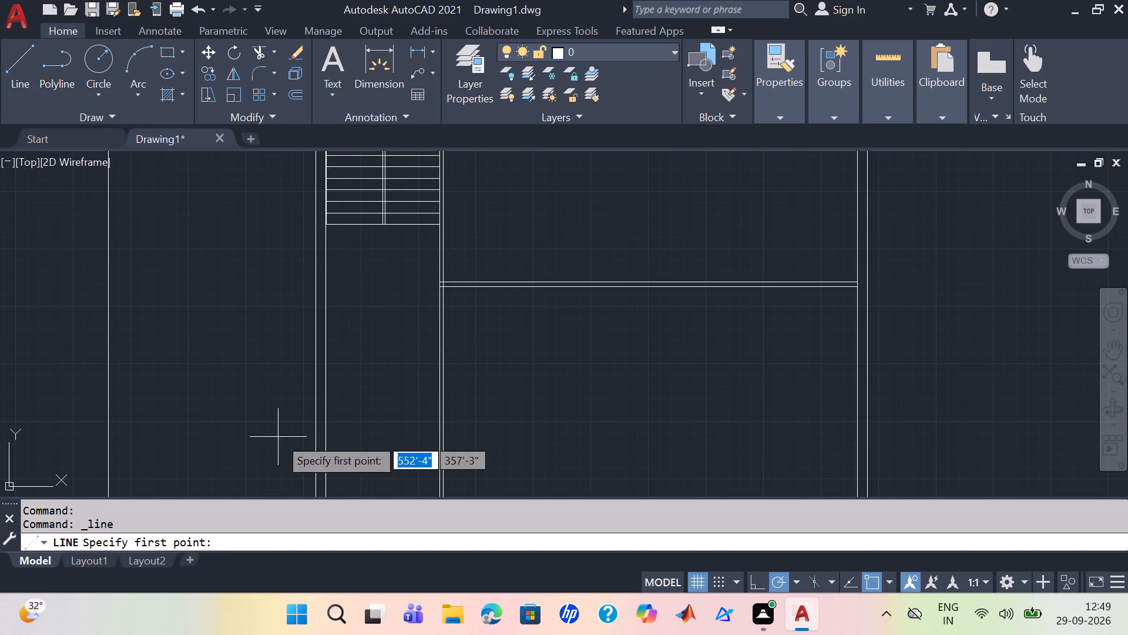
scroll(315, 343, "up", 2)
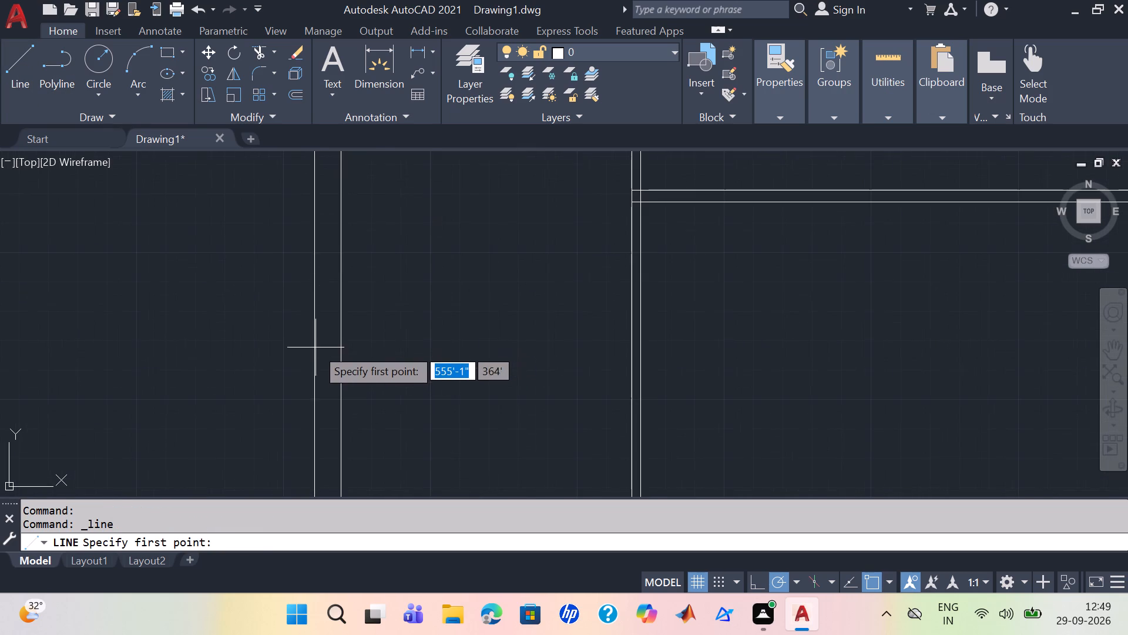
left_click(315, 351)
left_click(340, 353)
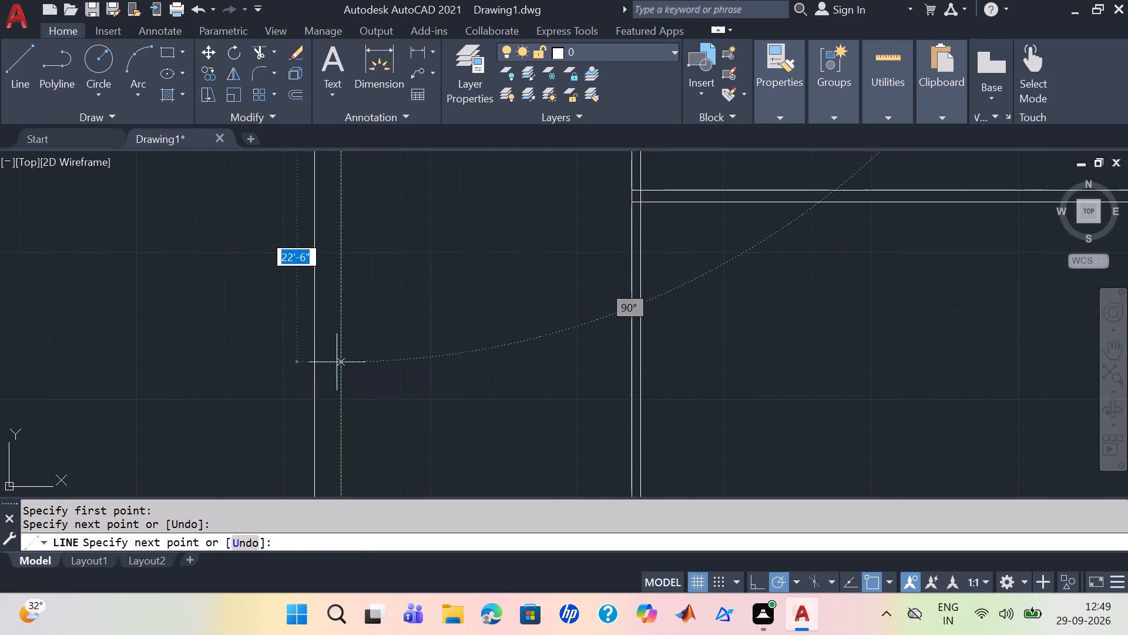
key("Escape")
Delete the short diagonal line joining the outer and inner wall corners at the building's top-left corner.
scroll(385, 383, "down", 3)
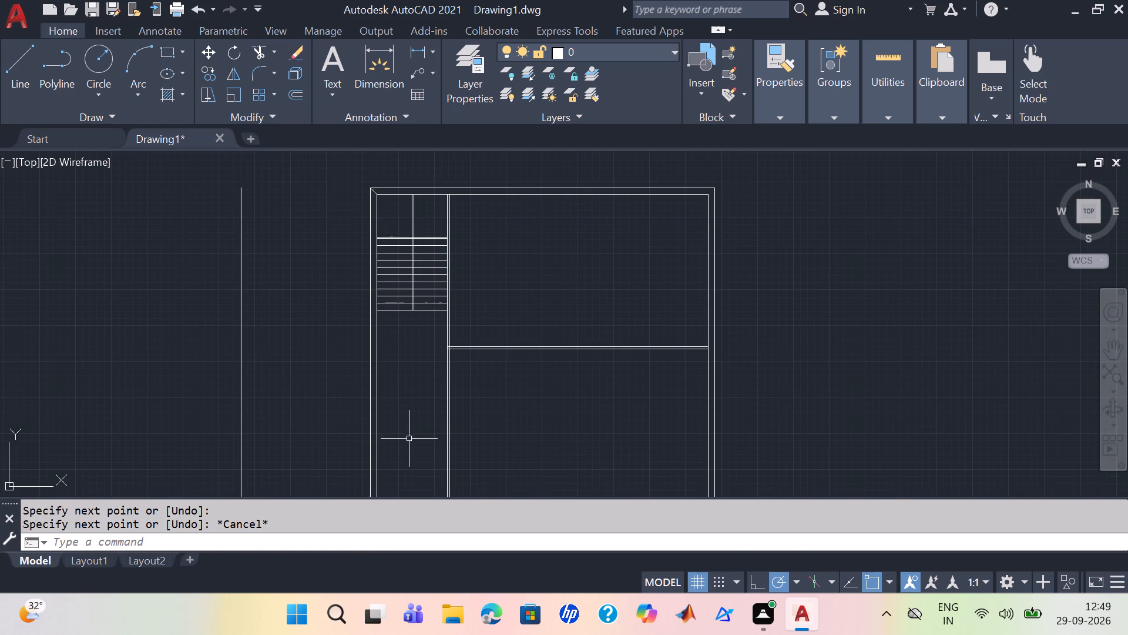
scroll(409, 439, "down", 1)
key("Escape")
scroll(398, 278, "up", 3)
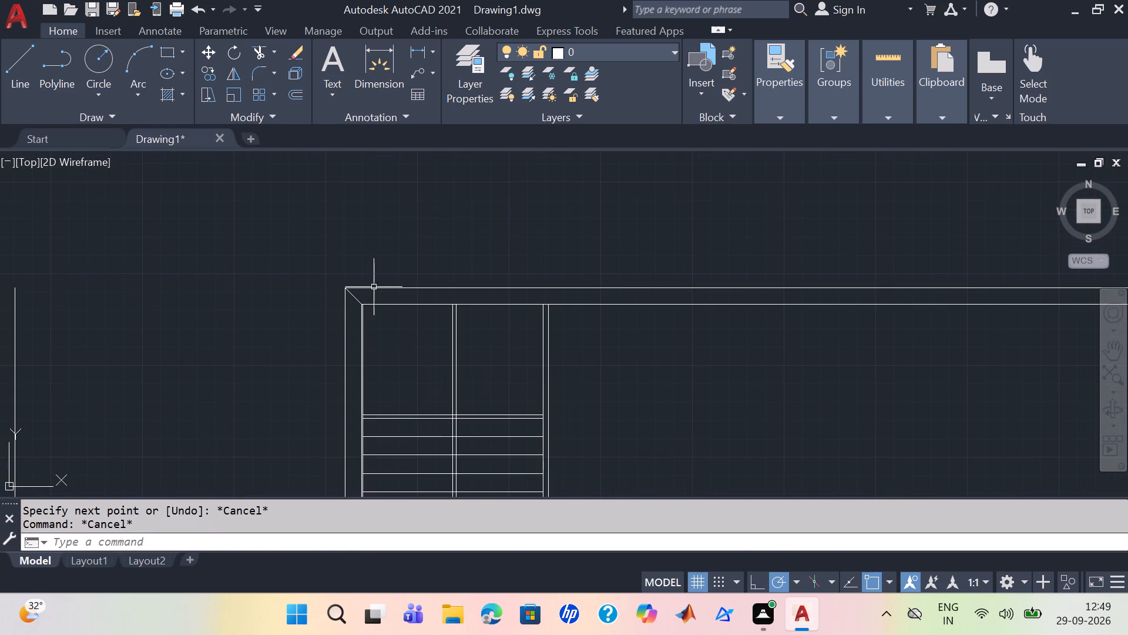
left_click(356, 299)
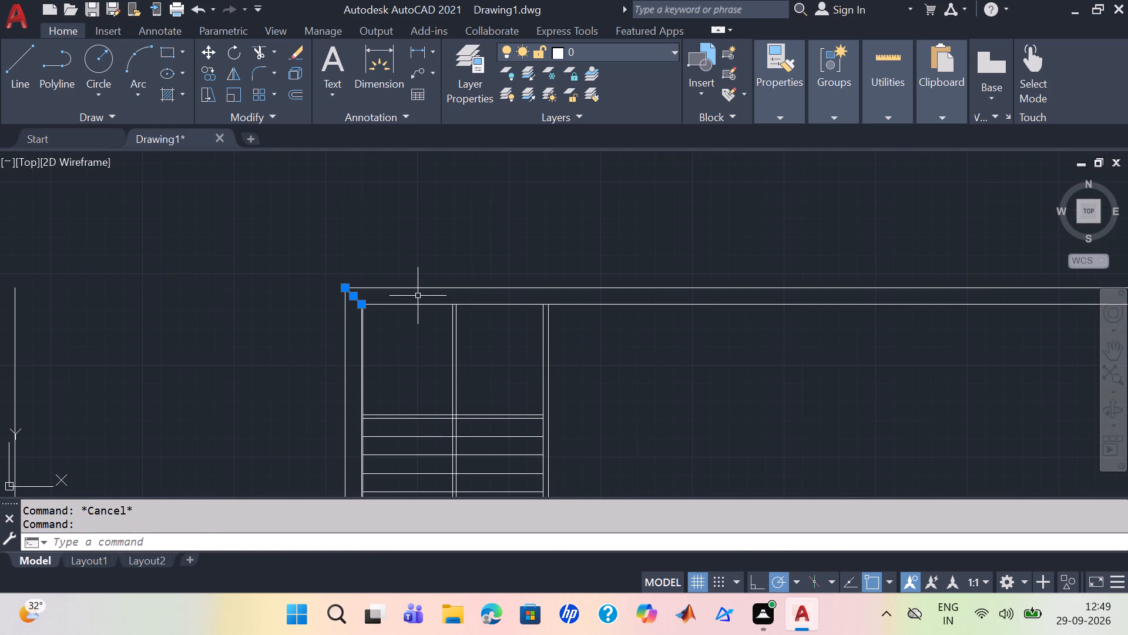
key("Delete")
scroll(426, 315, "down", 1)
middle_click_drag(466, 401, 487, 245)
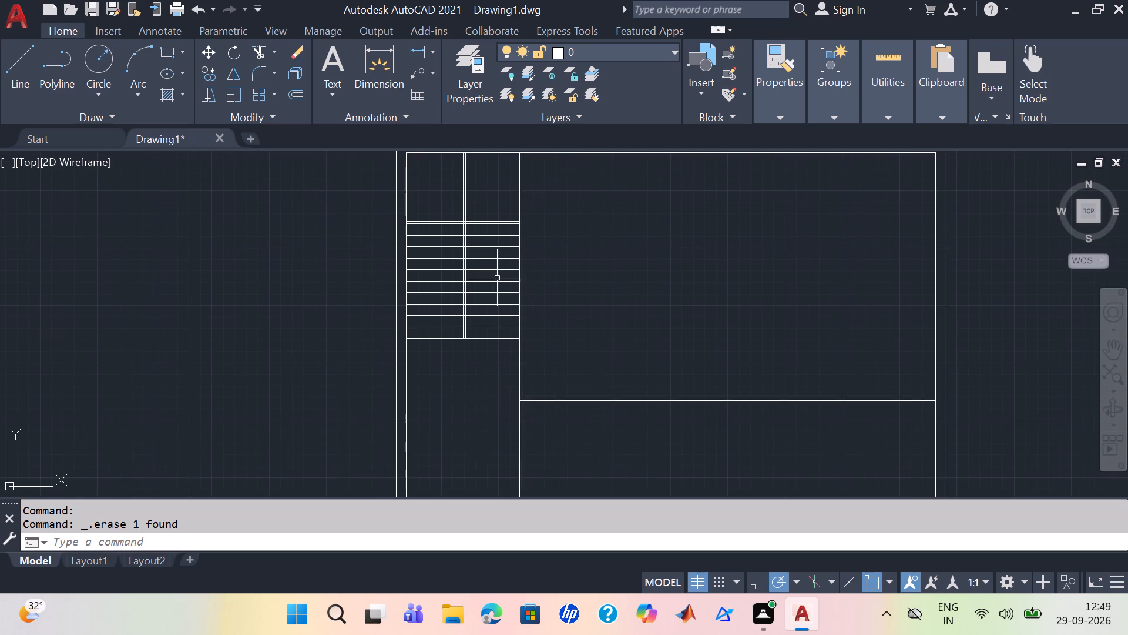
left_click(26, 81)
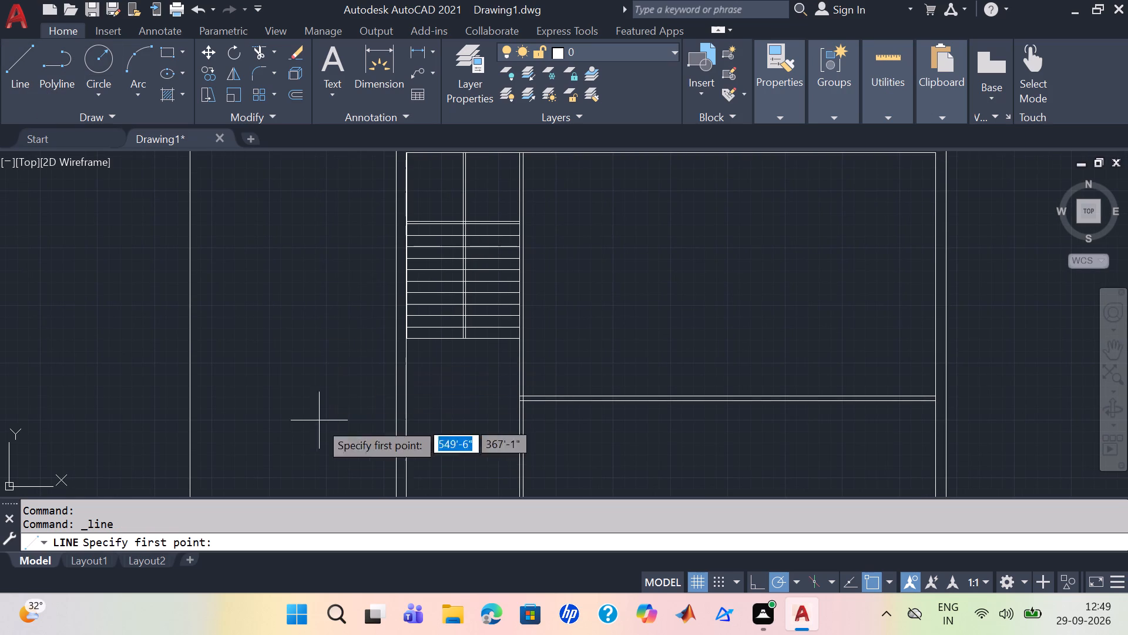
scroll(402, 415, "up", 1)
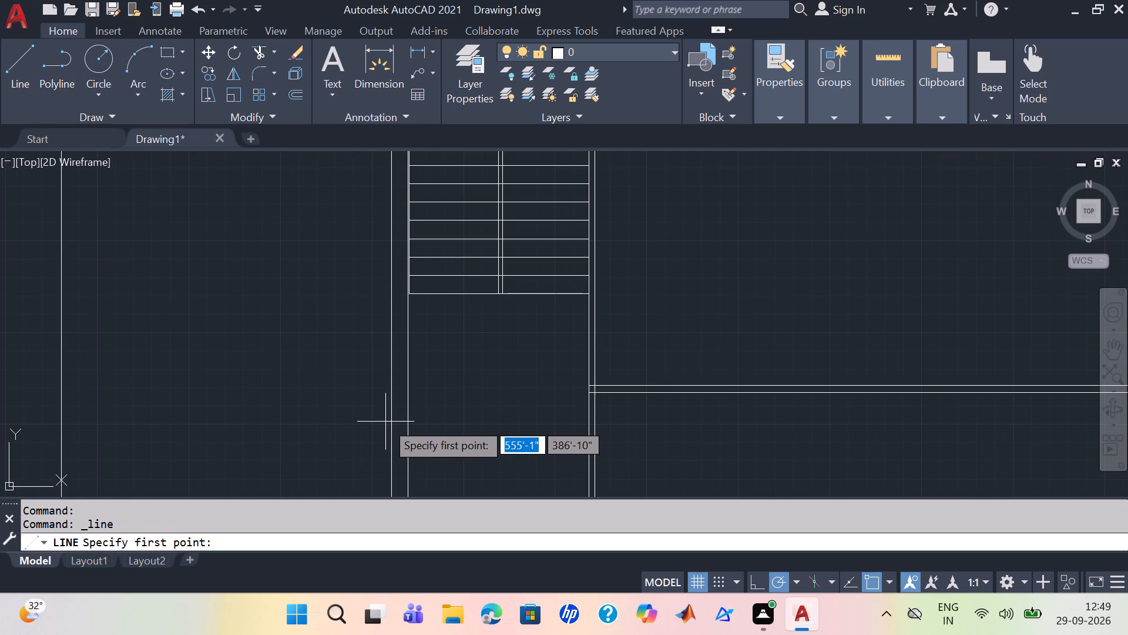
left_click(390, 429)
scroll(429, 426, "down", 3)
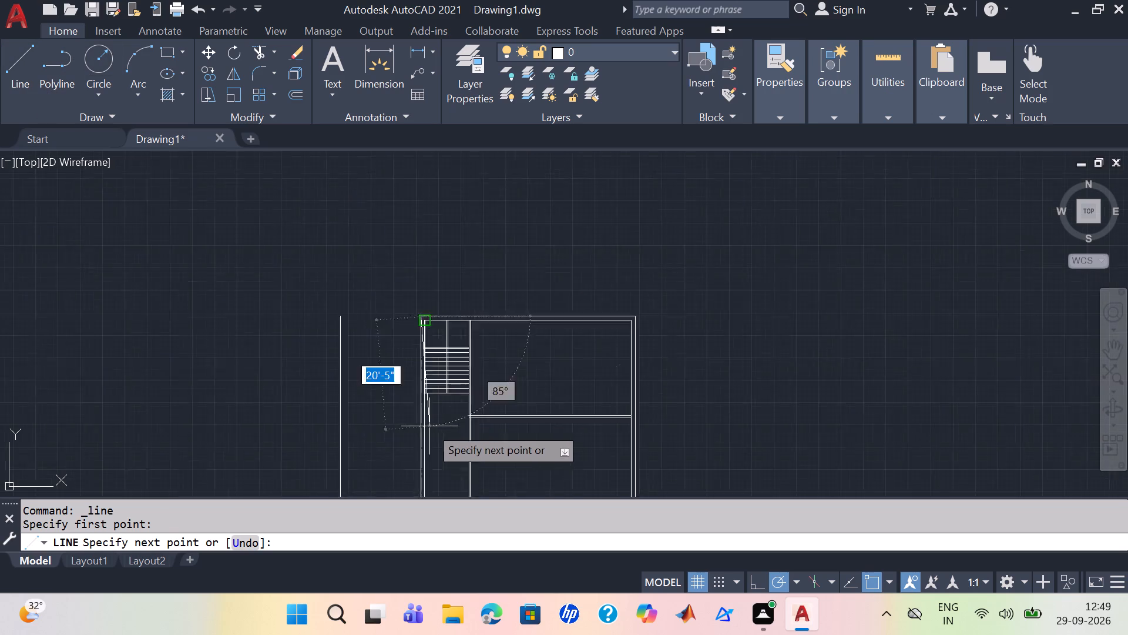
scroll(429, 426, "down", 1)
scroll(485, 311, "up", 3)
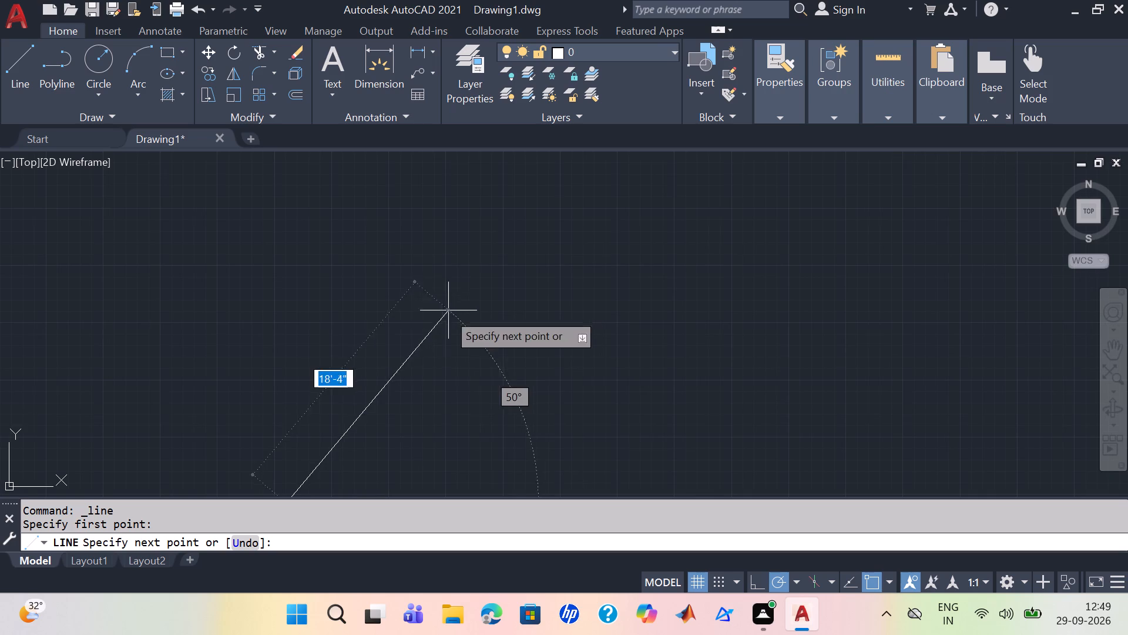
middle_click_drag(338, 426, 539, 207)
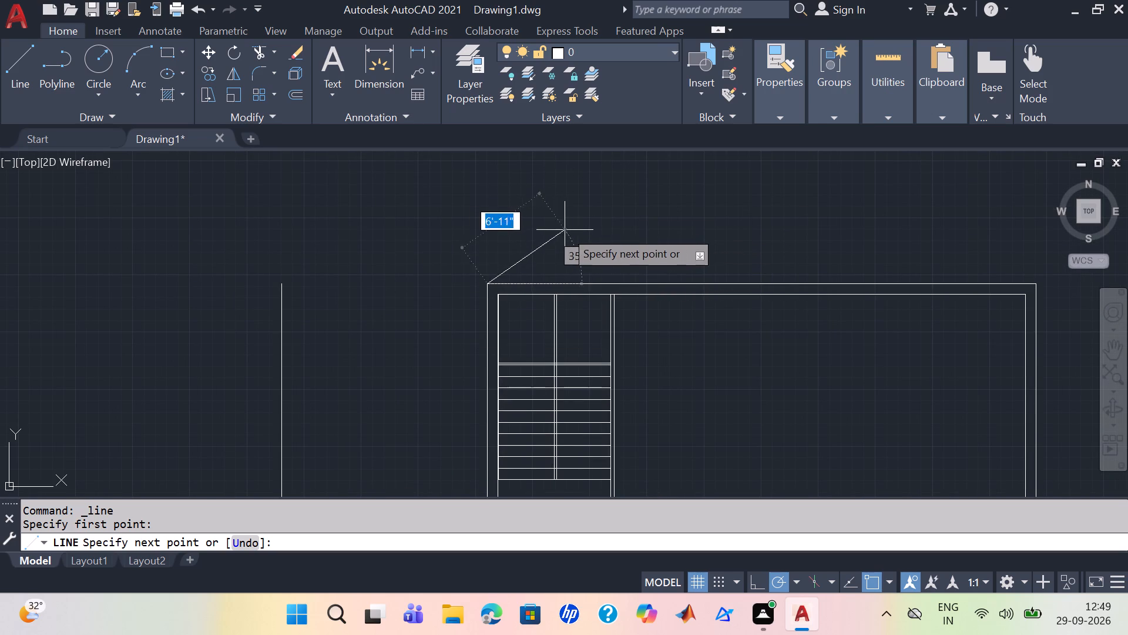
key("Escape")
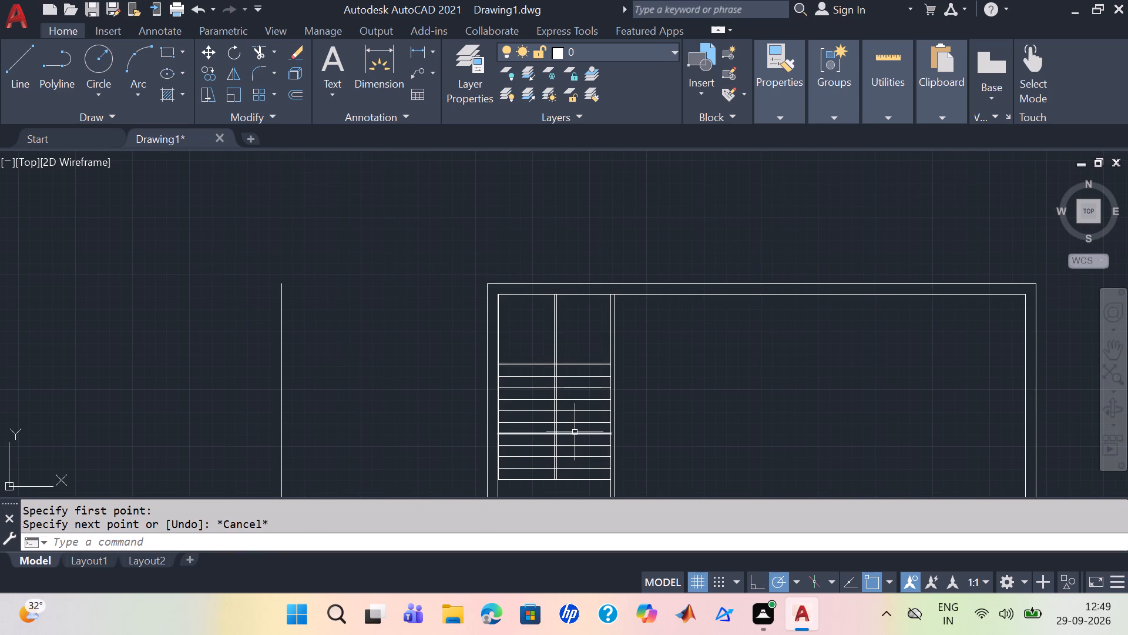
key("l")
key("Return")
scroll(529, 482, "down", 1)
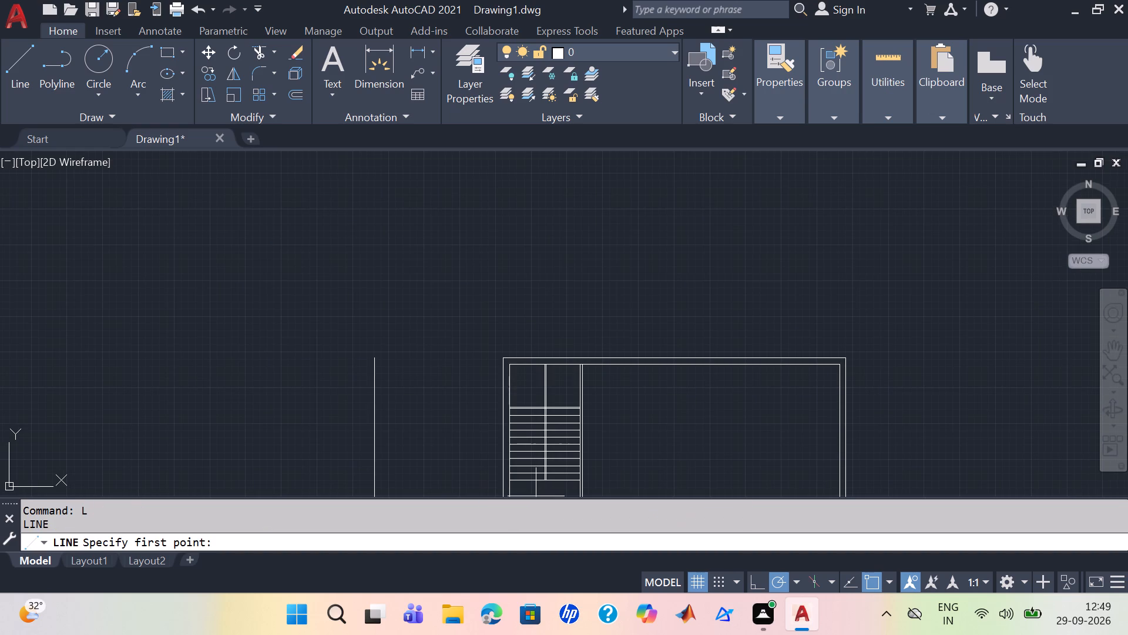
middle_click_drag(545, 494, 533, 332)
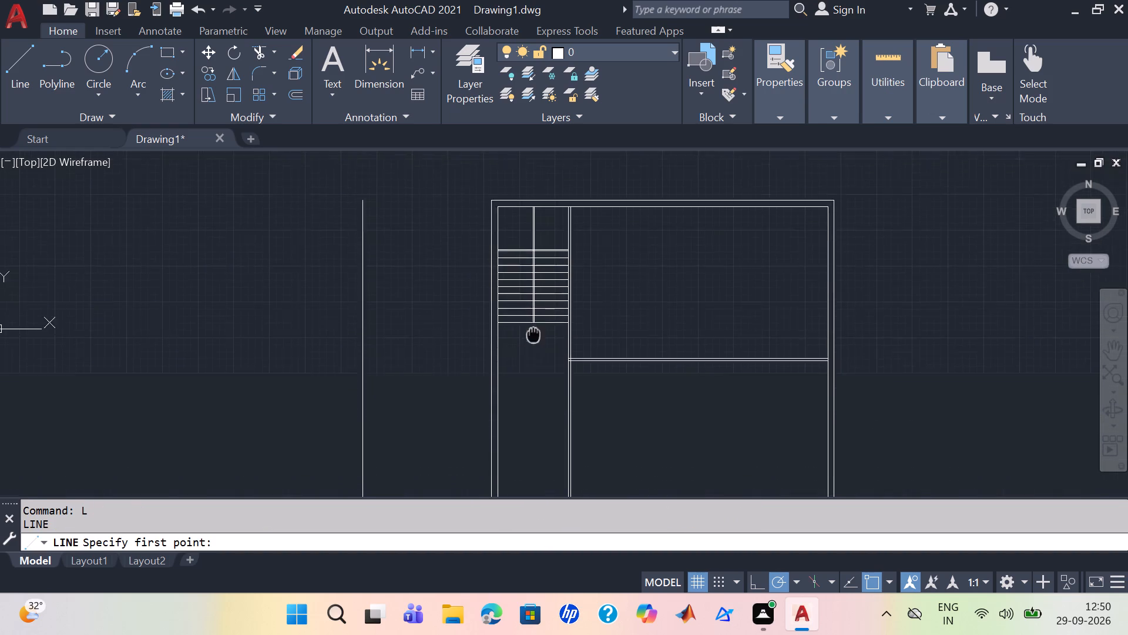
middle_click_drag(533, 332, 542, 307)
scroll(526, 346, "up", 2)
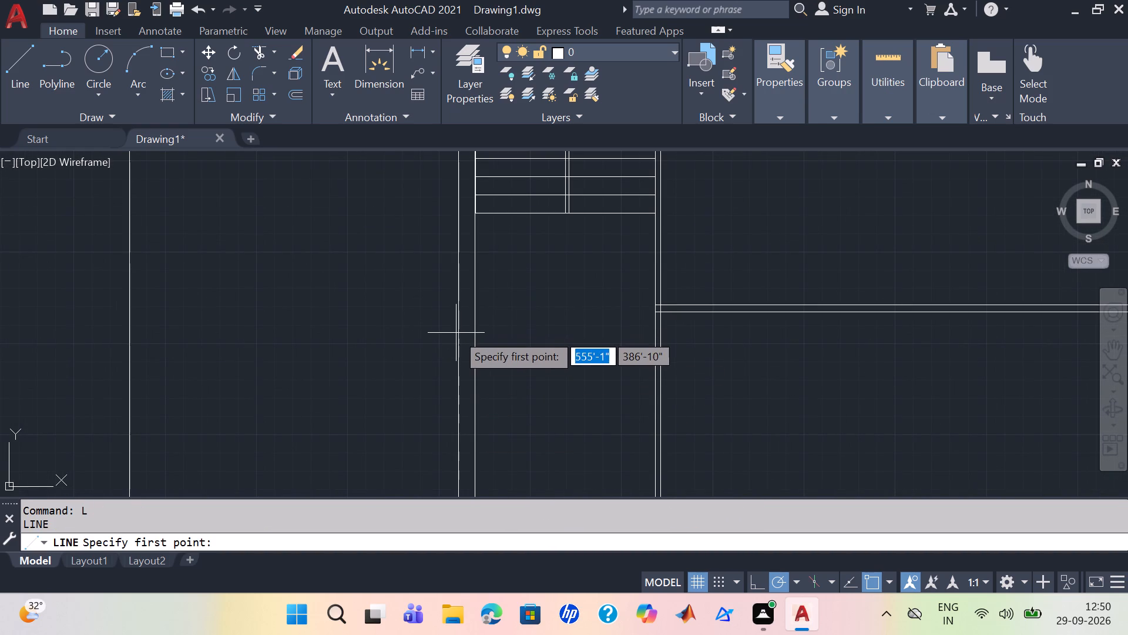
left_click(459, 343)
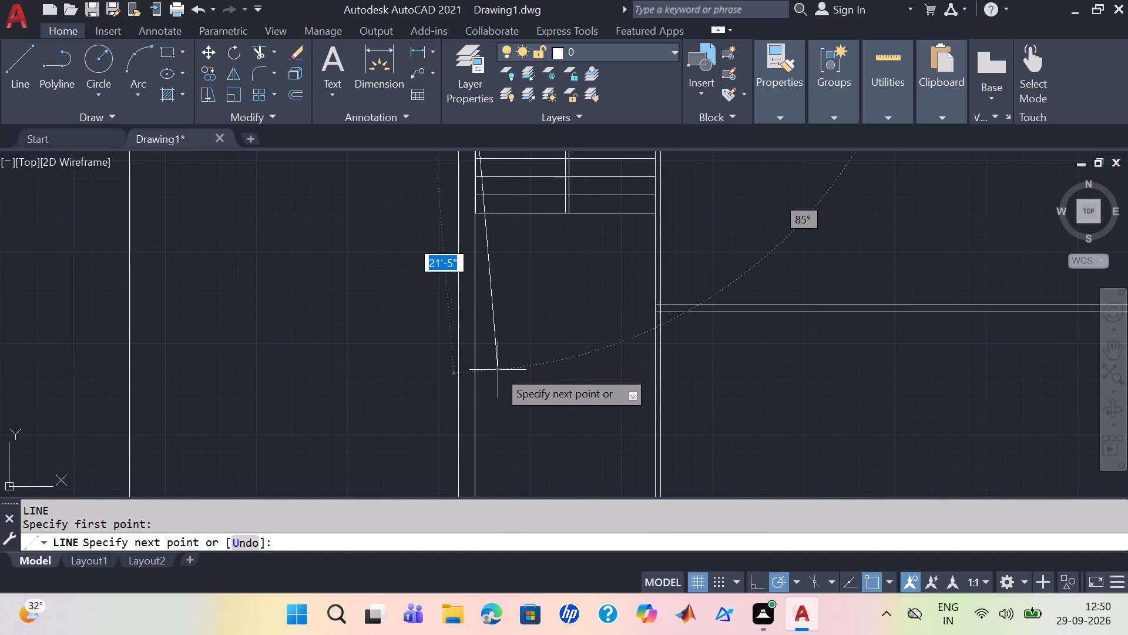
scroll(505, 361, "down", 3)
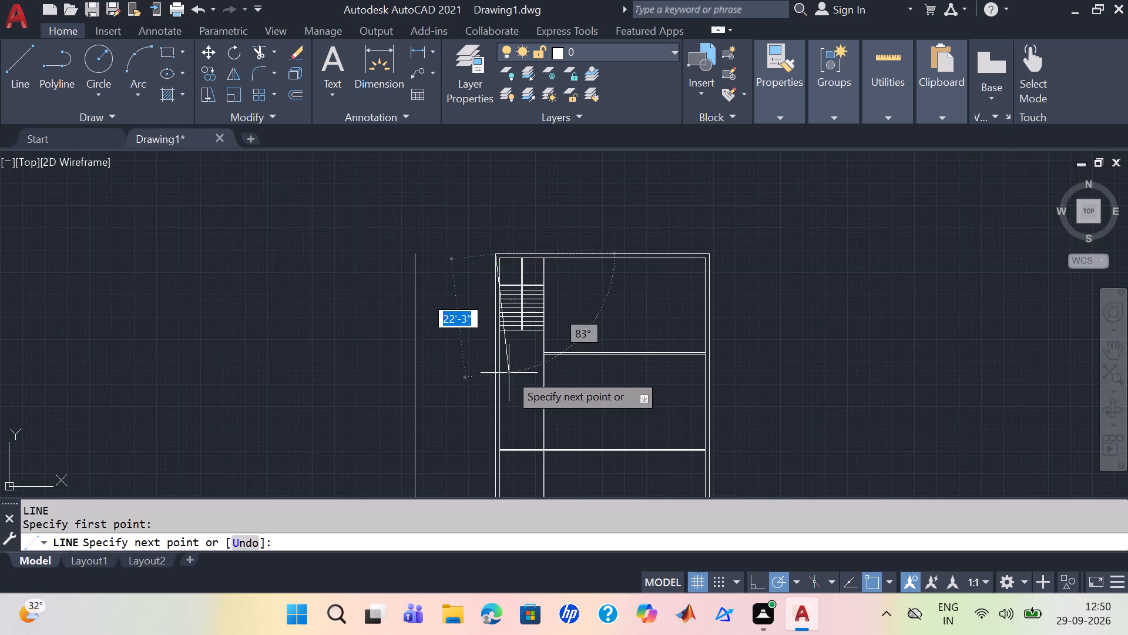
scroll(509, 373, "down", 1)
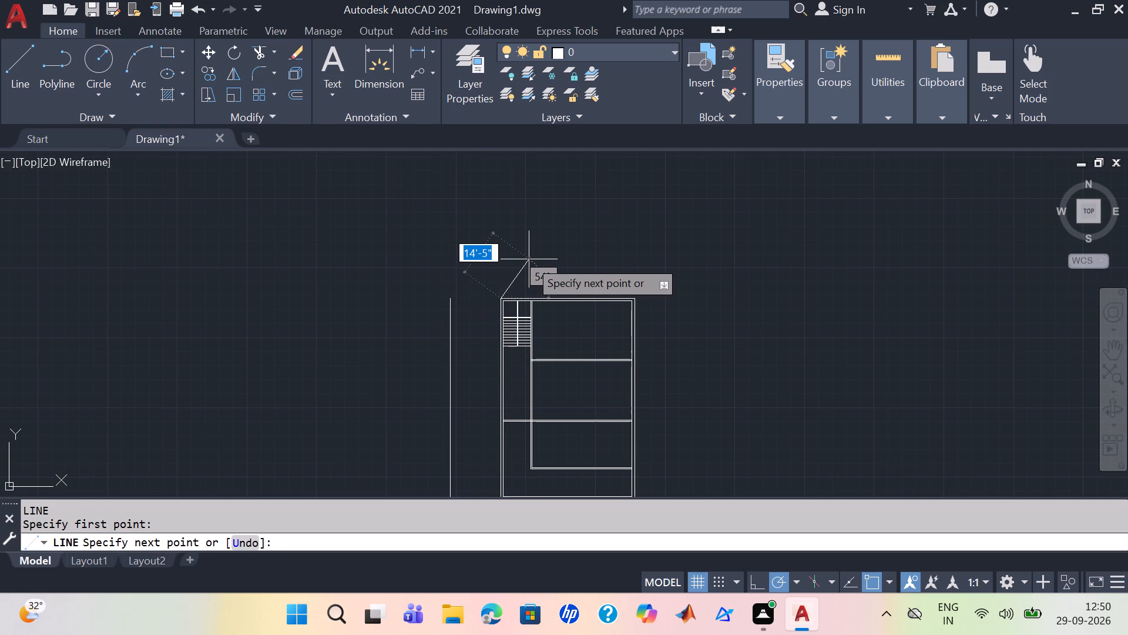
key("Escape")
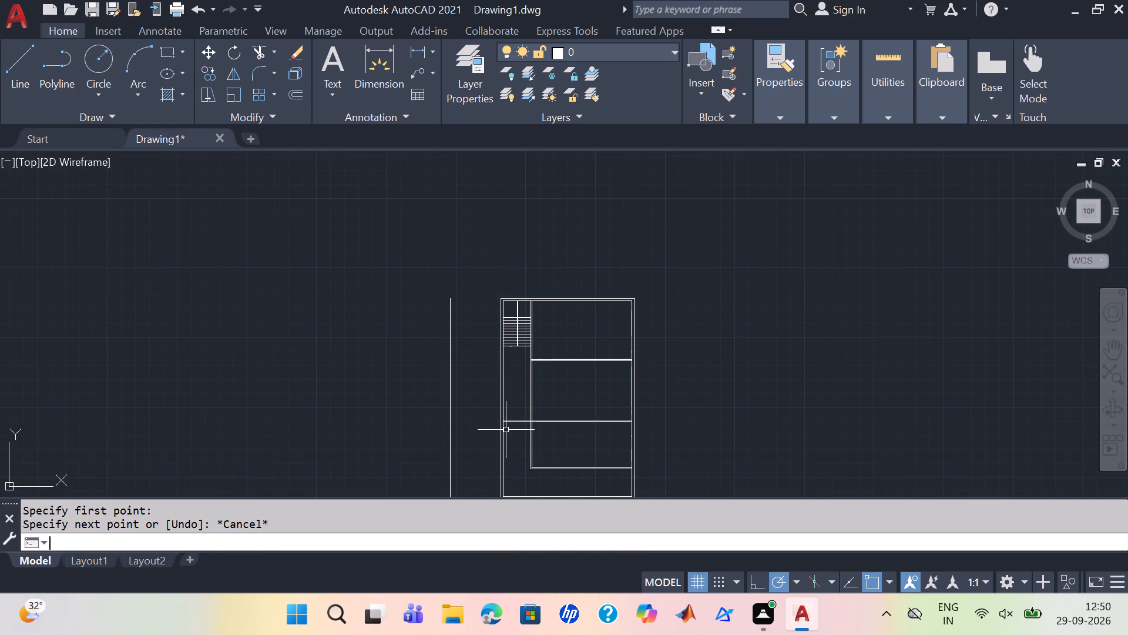
Draw a short horizontal line across the vertical partition's two faces, between the upper and middle horizontal partitions.
scroll(597, 400, "up", 1)
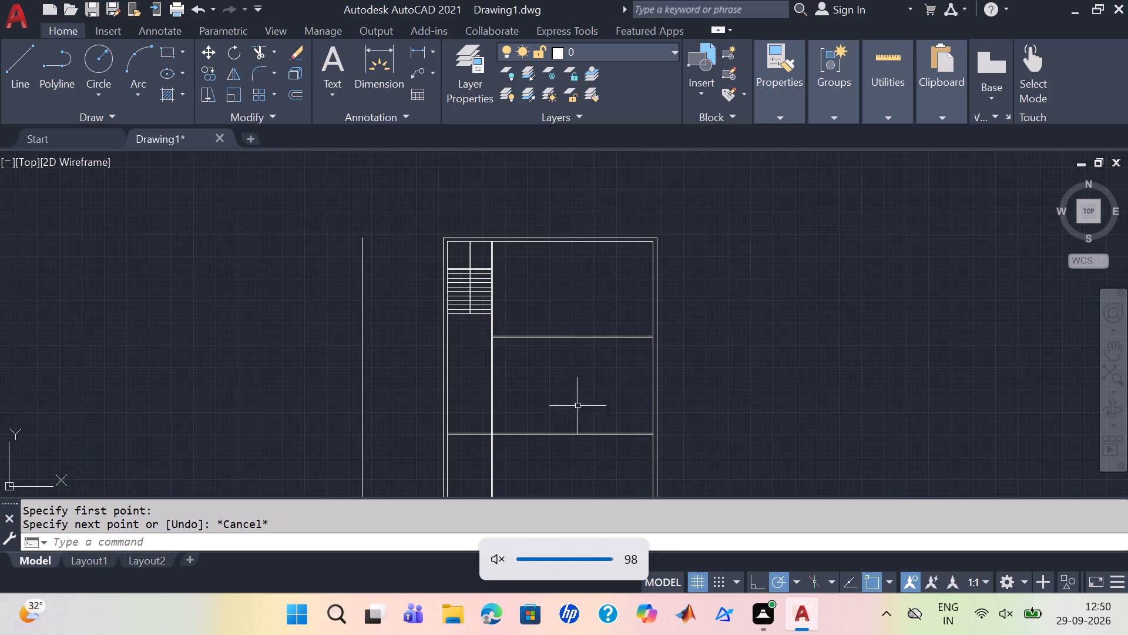
scroll(577, 405, "up", 1)
middle_click_drag(577, 399, 585, 352)
scroll(599, 466, "down", 2)
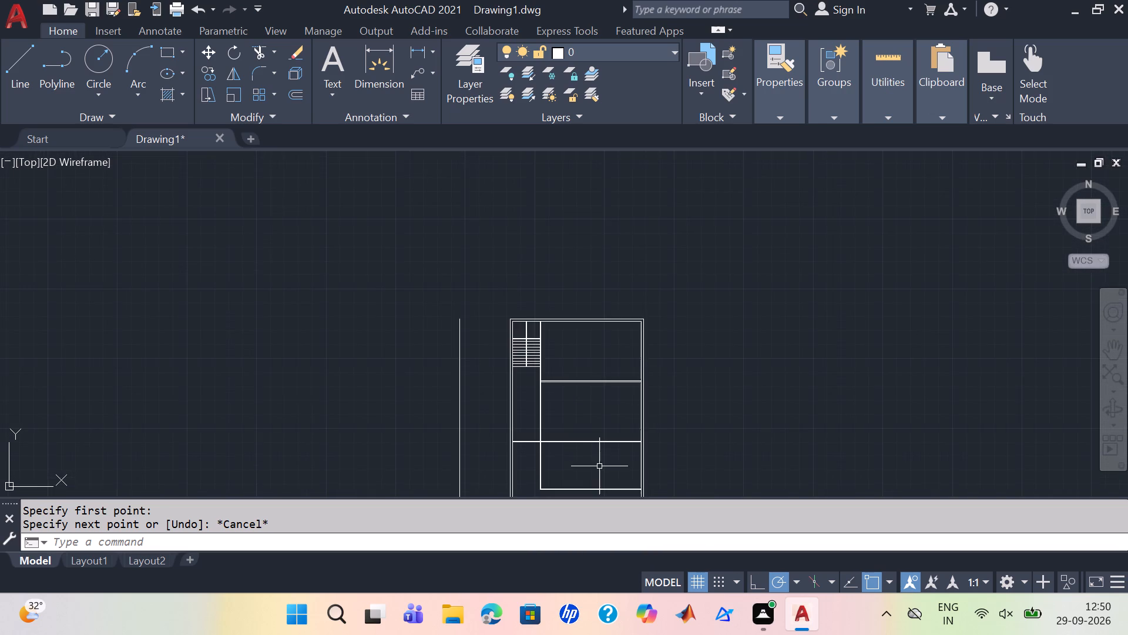
middle_click_drag(599, 466, 569, 387)
scroll(579, 385, "up", 2)
scroll(566, 397, "down", 1)
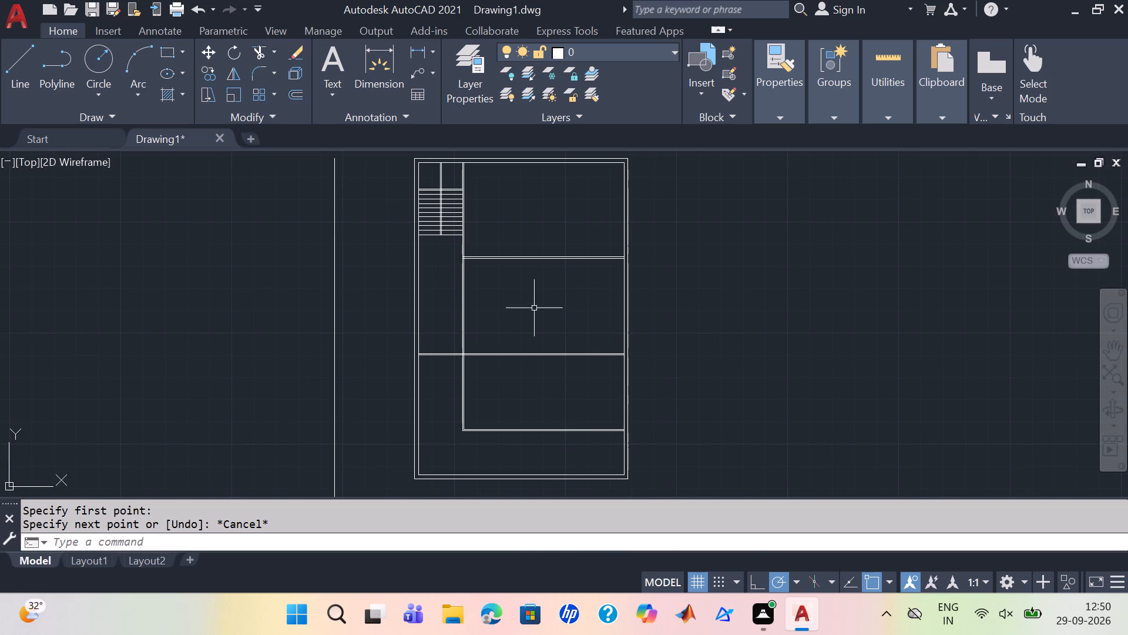
left_click(12, 73)
scroll(484, 292, "up", 1)
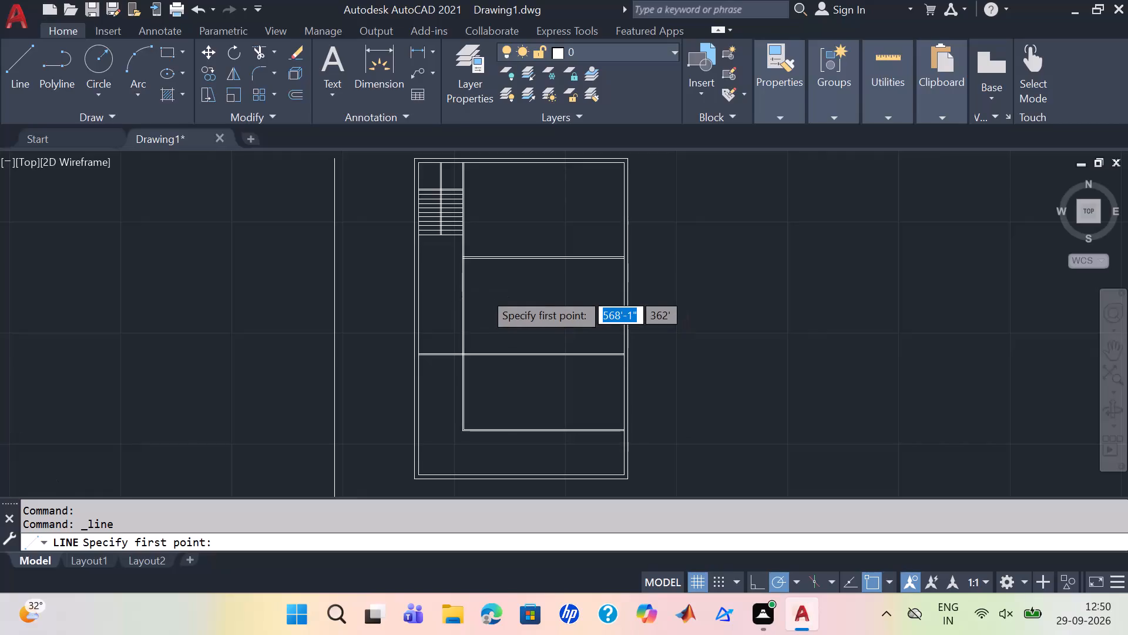
scroll(484, 292, "up", 1)
middle_click_drag(493, 296, 533, 560)
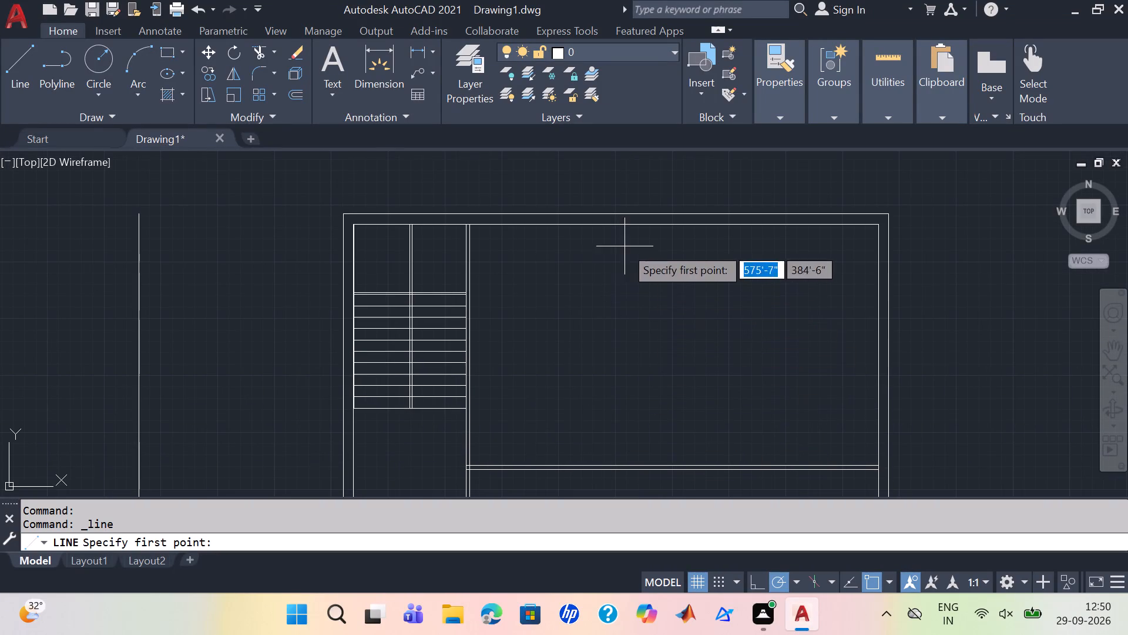
middle_click_drag(639, 405, 608, 249)
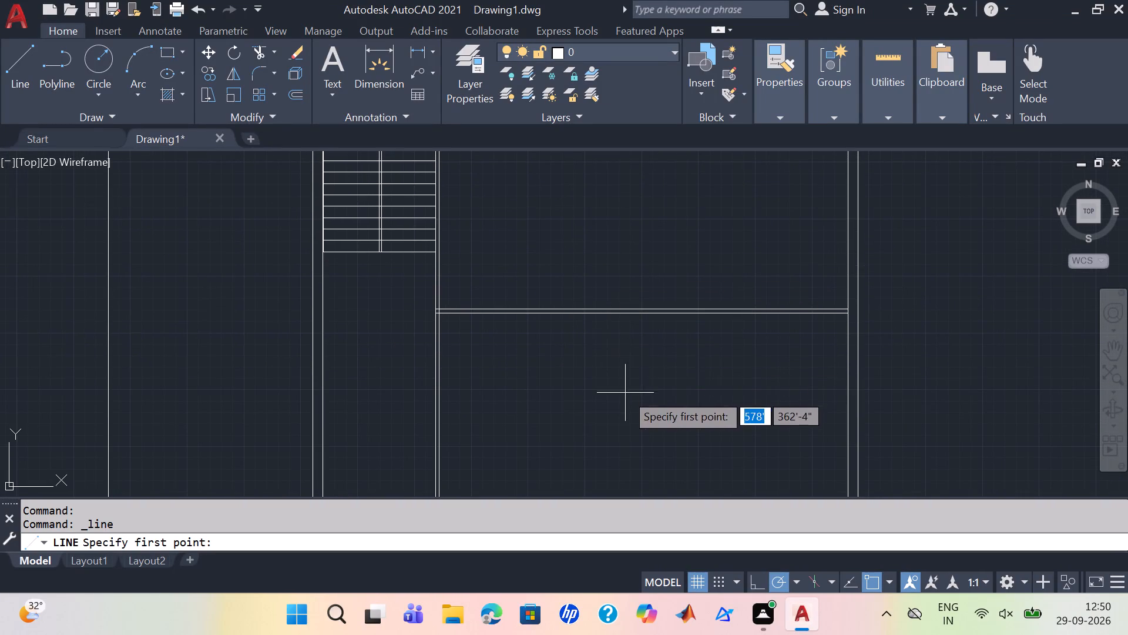
middle_click_drag(625, 393, 600, 293)
scroll(402, 336, "up", 3)
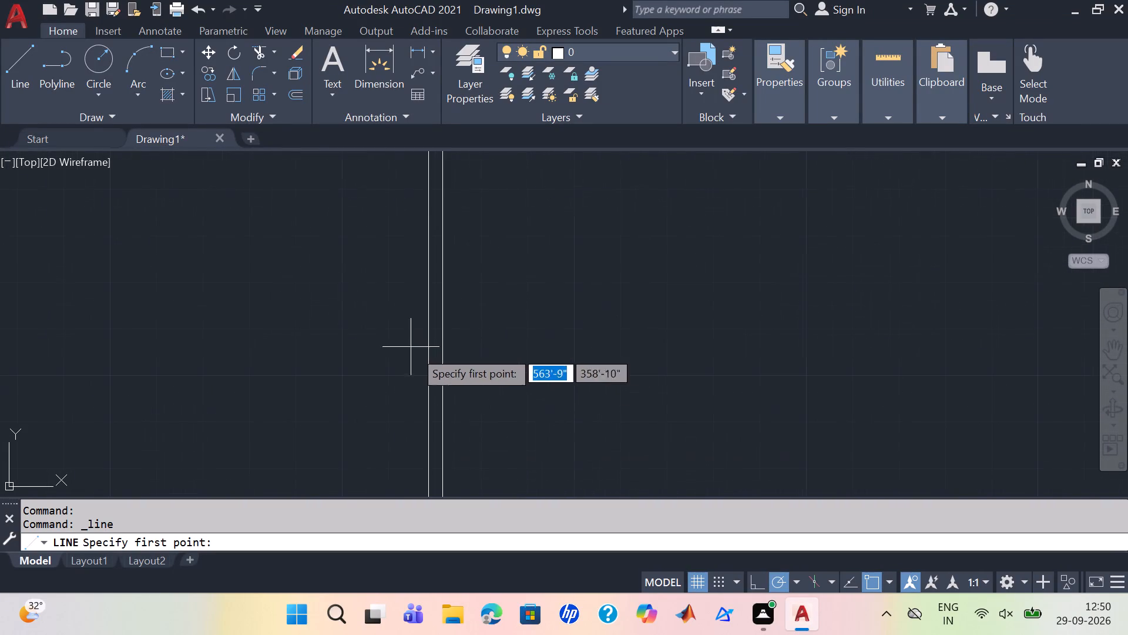
left_click(428, 354)
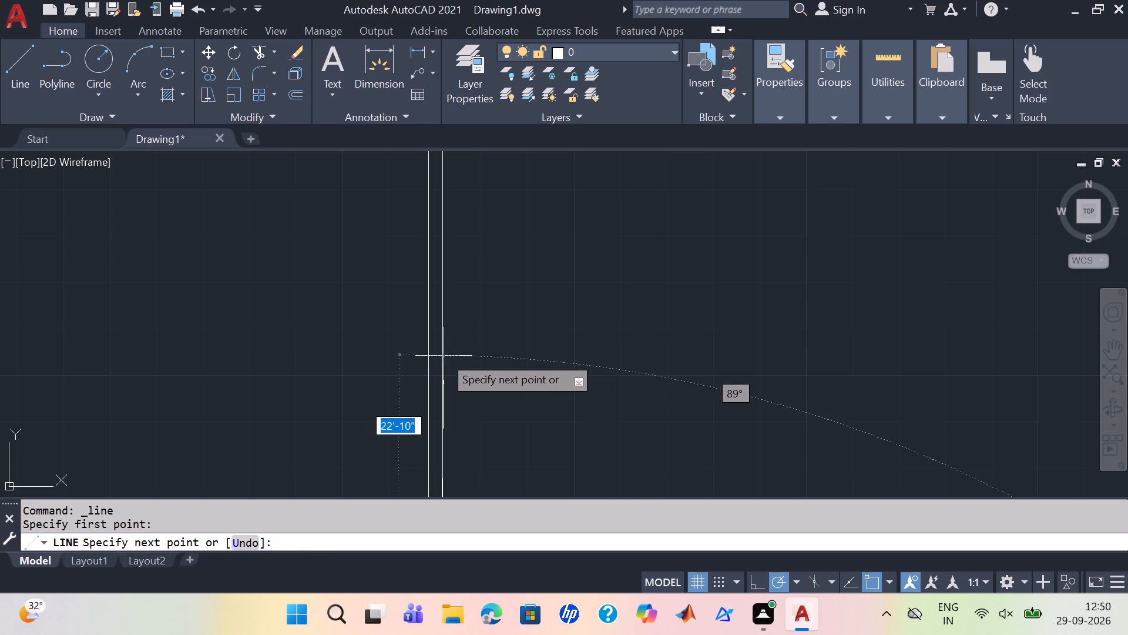
double_click(441, 357)
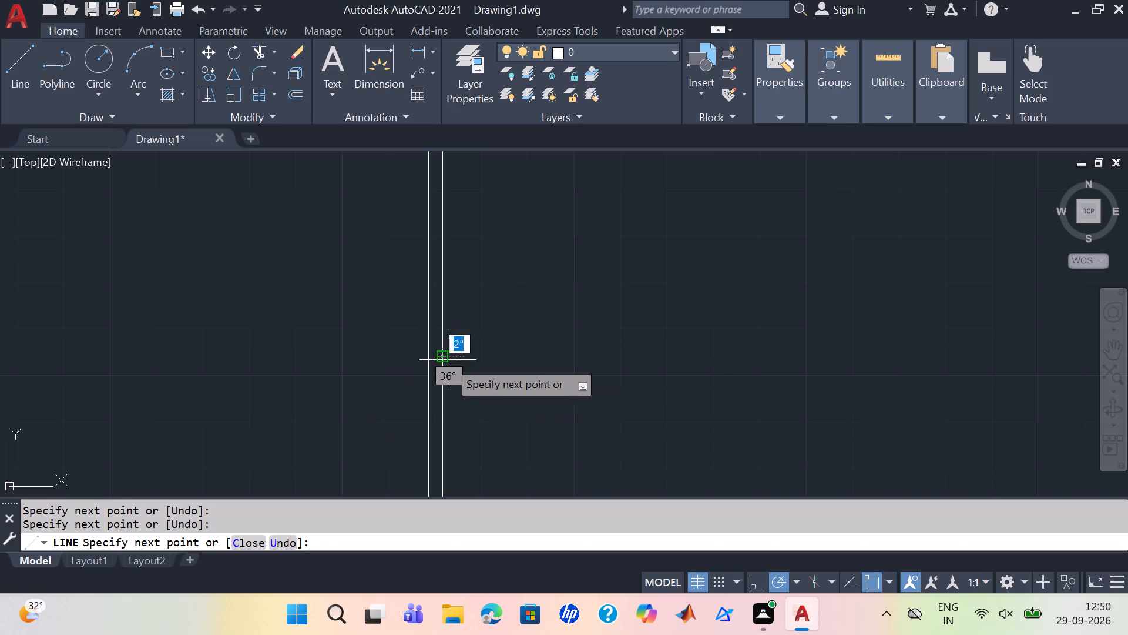
scroll(437, 360, "up", 2)
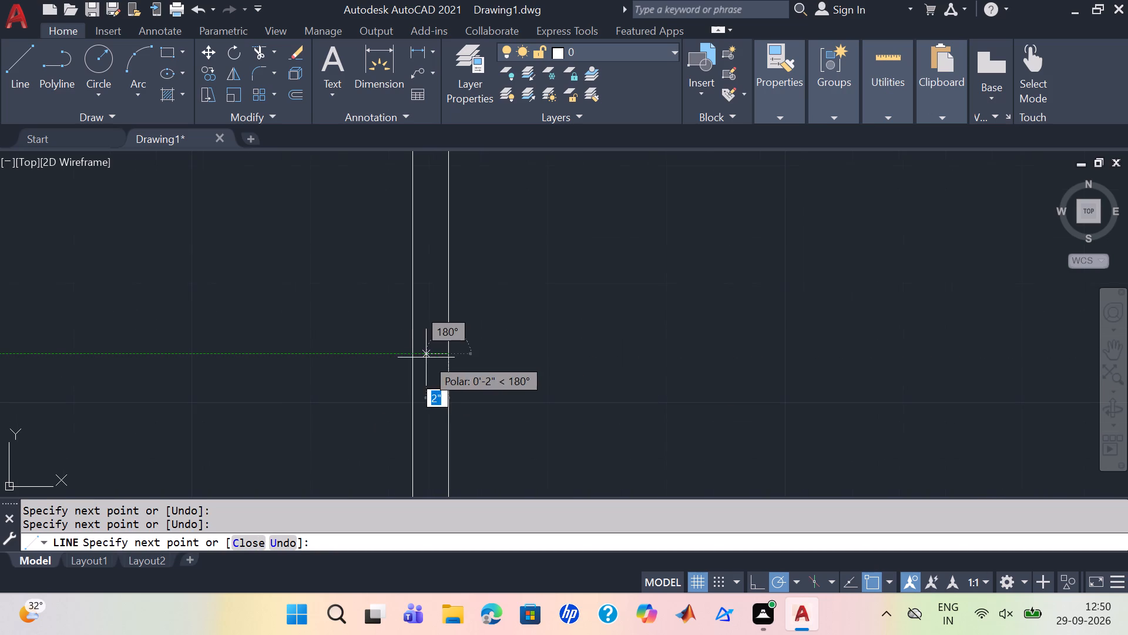
left_click(411, 353)
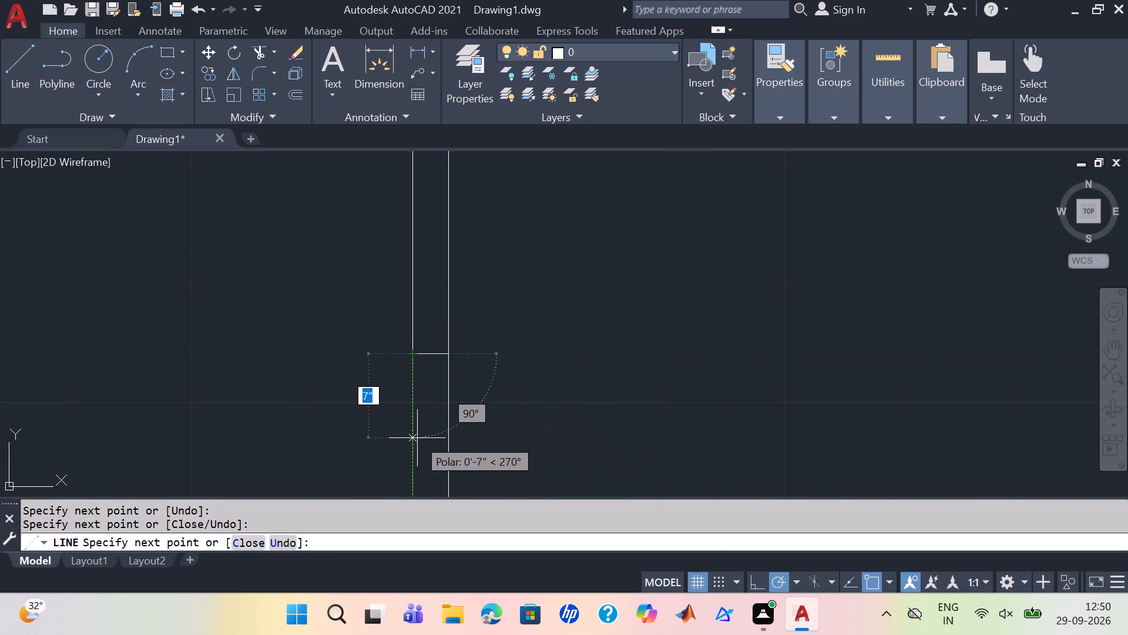
key("Escape")
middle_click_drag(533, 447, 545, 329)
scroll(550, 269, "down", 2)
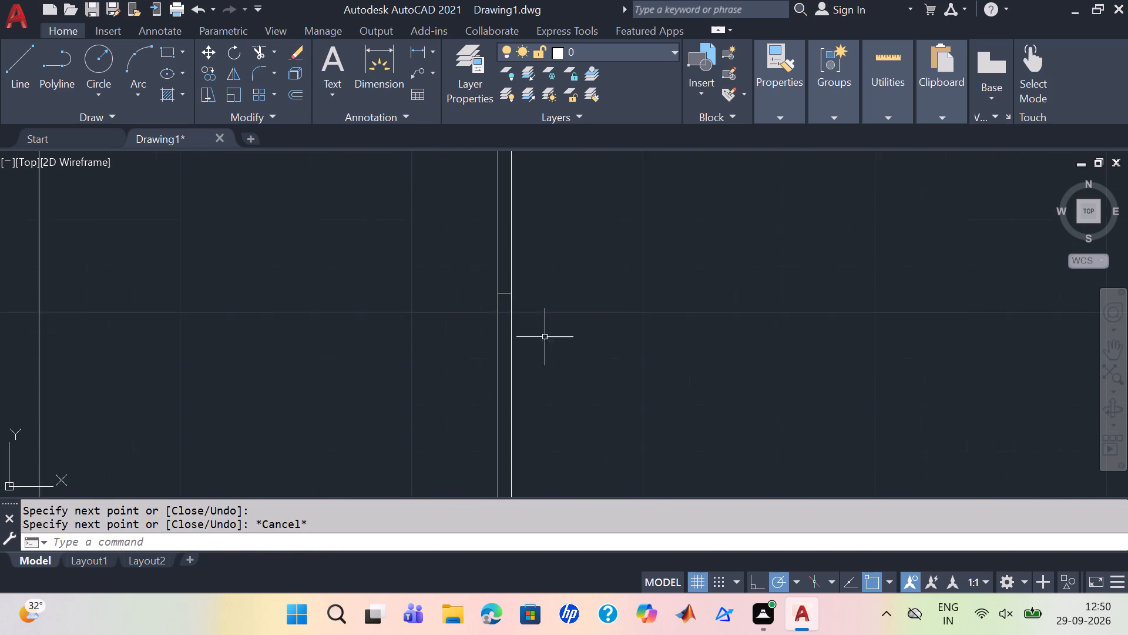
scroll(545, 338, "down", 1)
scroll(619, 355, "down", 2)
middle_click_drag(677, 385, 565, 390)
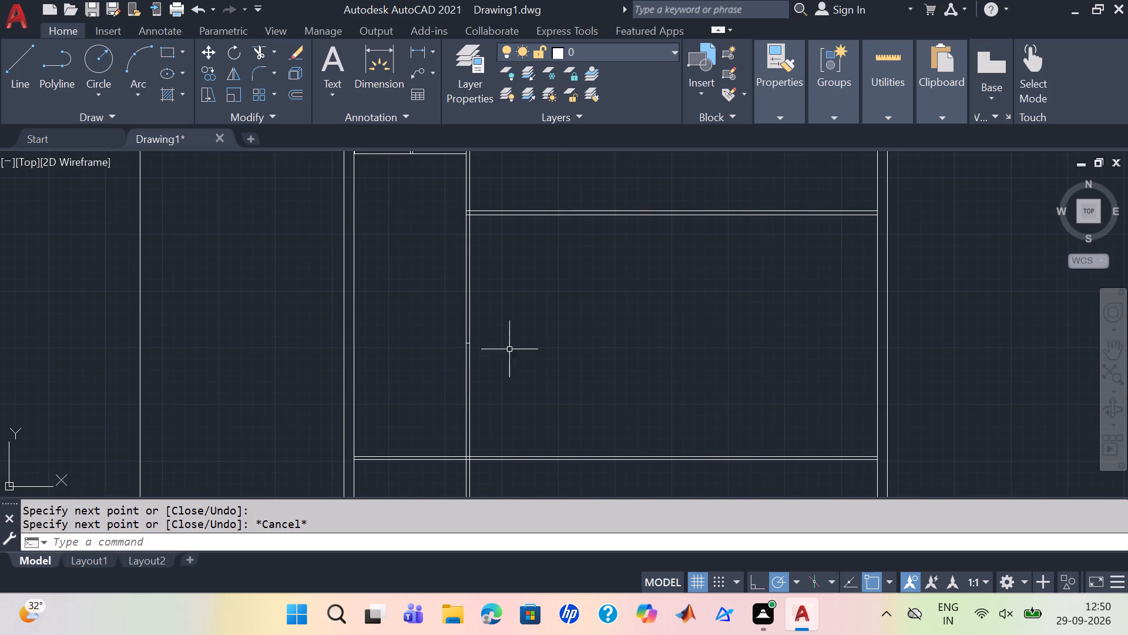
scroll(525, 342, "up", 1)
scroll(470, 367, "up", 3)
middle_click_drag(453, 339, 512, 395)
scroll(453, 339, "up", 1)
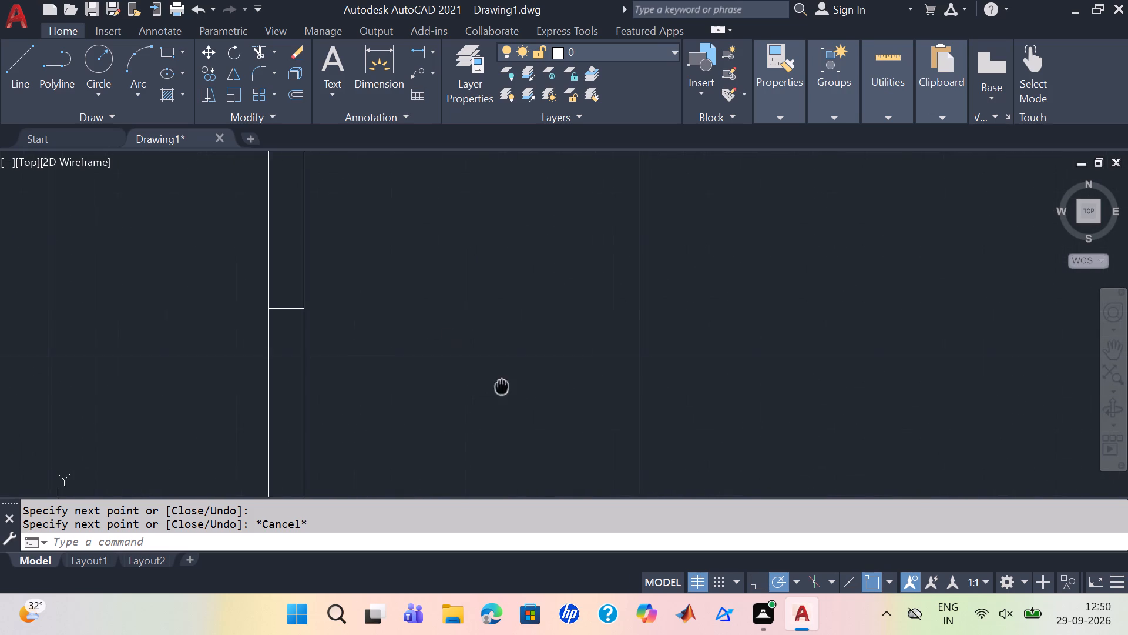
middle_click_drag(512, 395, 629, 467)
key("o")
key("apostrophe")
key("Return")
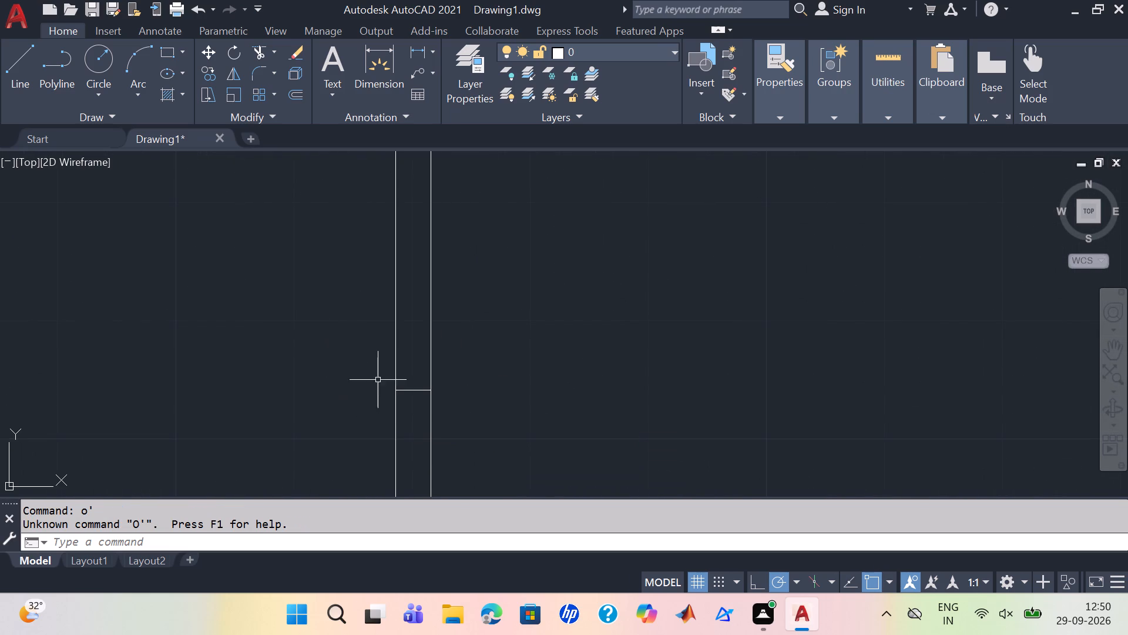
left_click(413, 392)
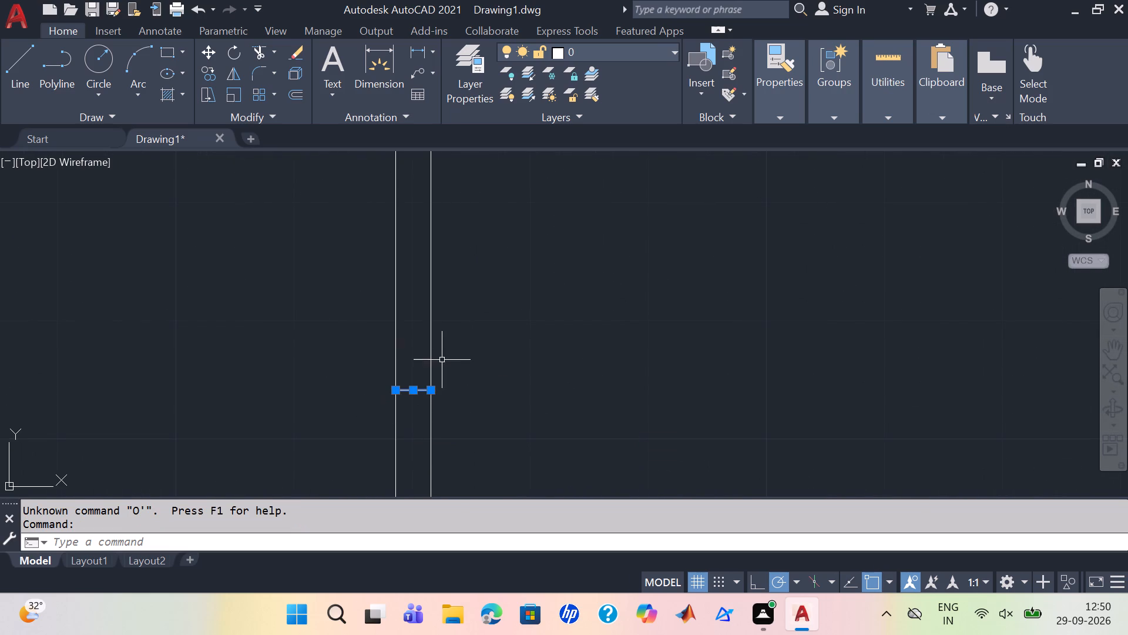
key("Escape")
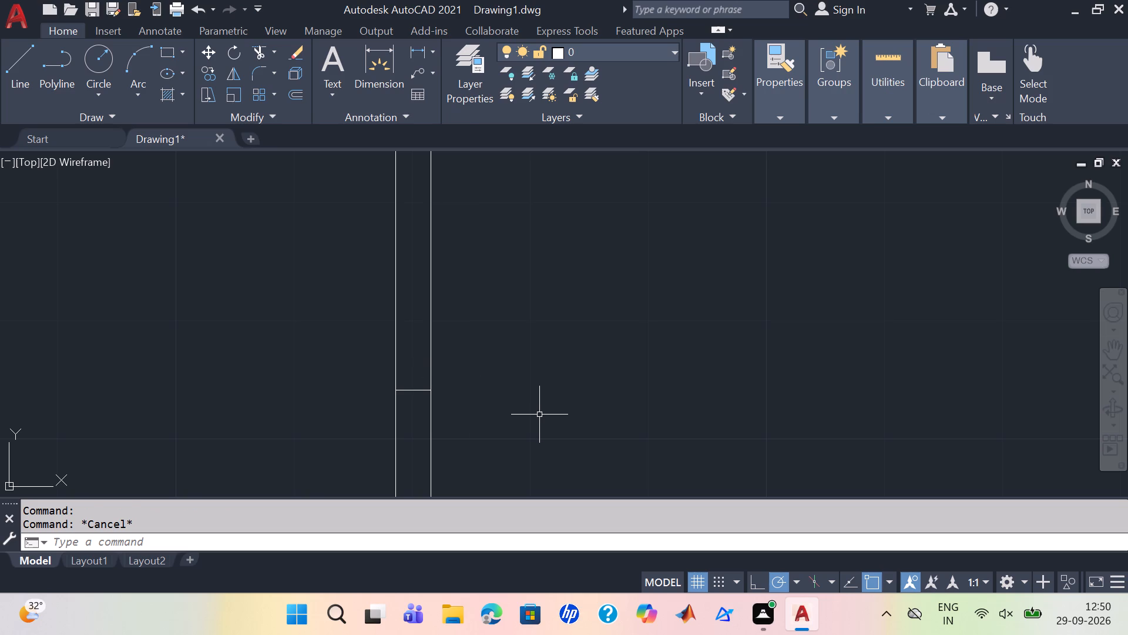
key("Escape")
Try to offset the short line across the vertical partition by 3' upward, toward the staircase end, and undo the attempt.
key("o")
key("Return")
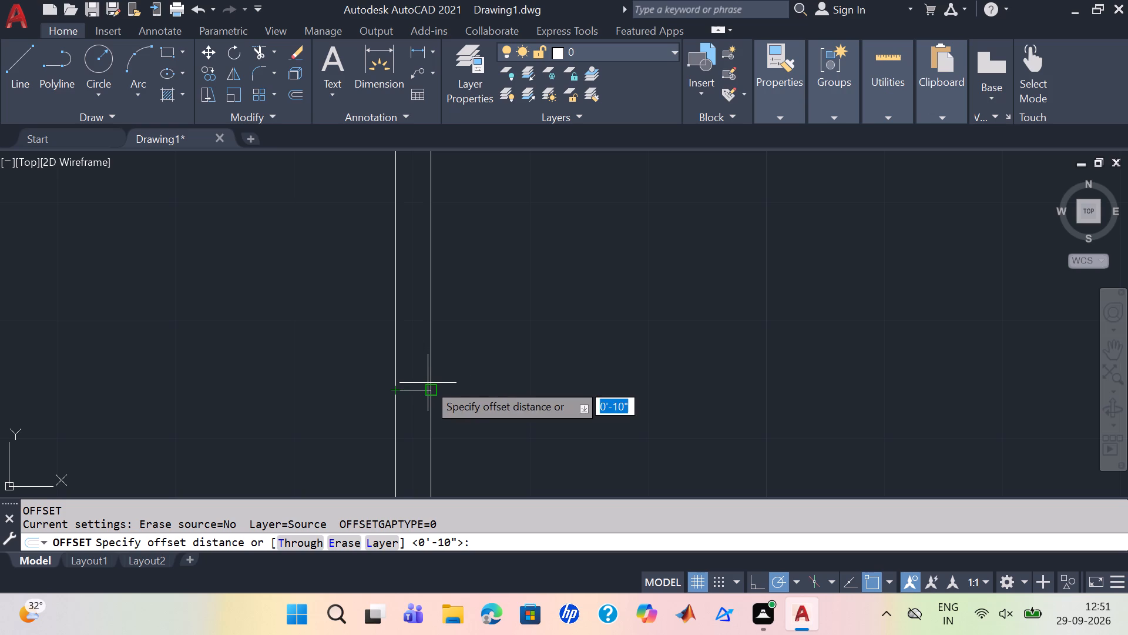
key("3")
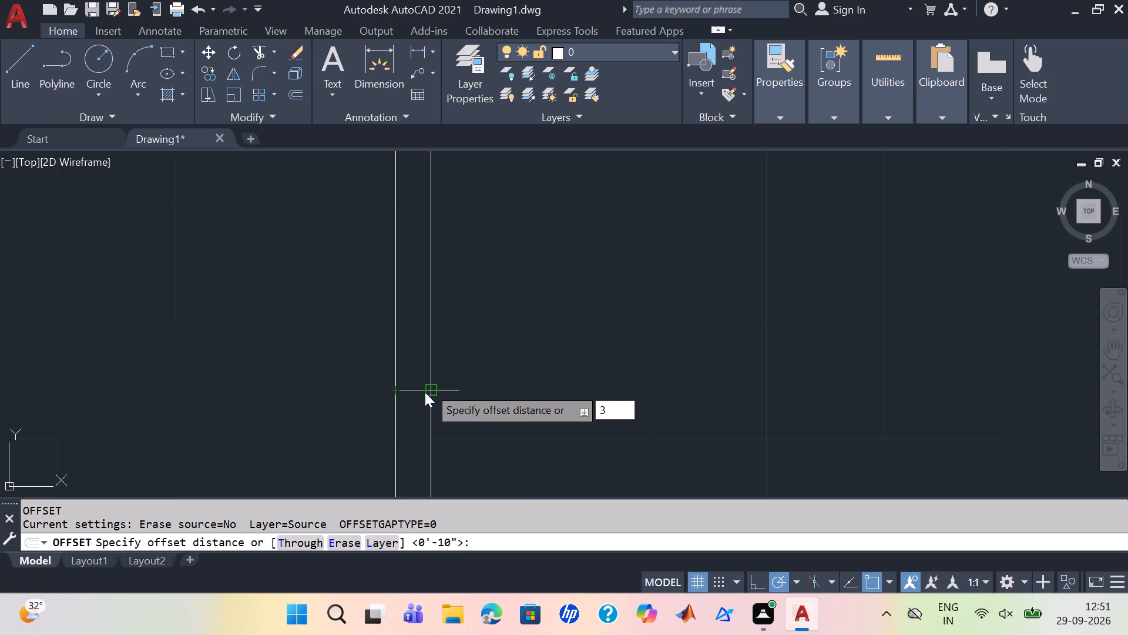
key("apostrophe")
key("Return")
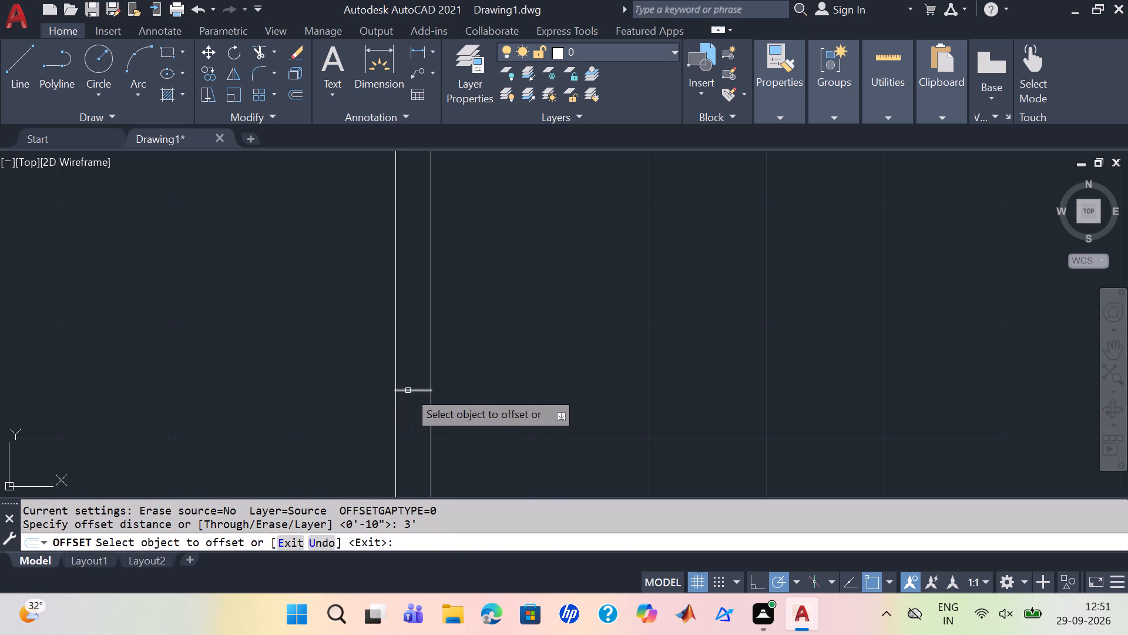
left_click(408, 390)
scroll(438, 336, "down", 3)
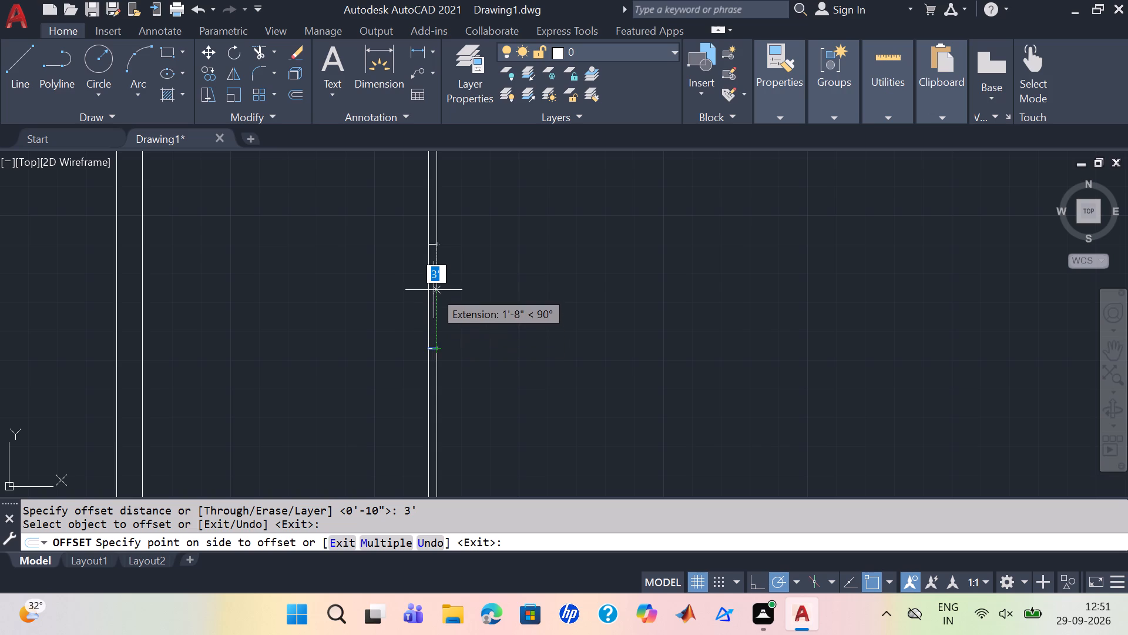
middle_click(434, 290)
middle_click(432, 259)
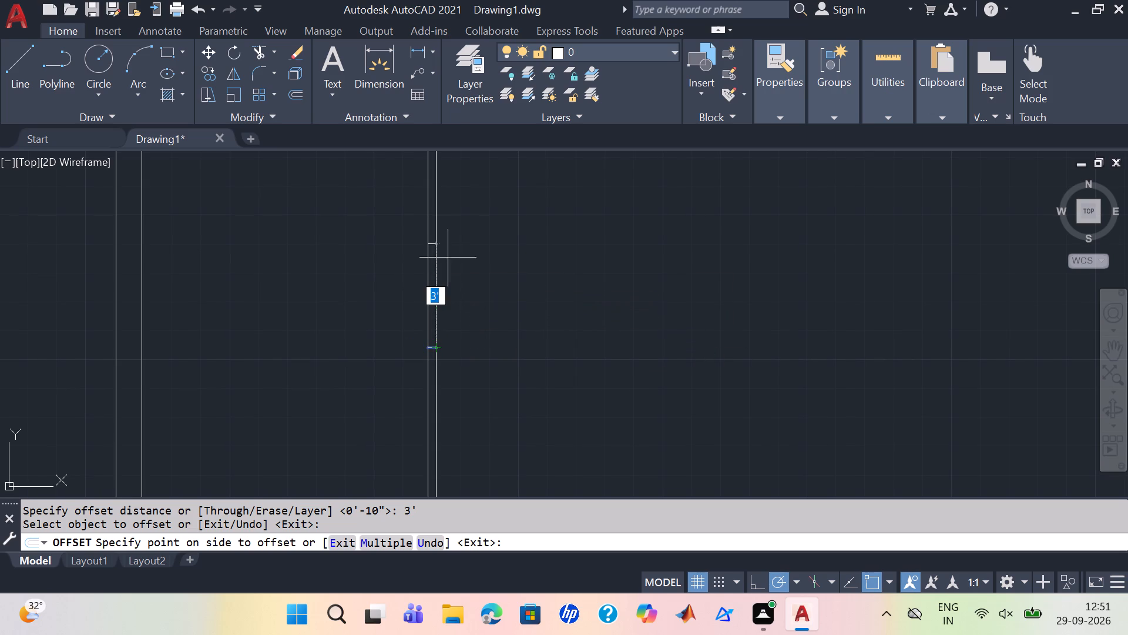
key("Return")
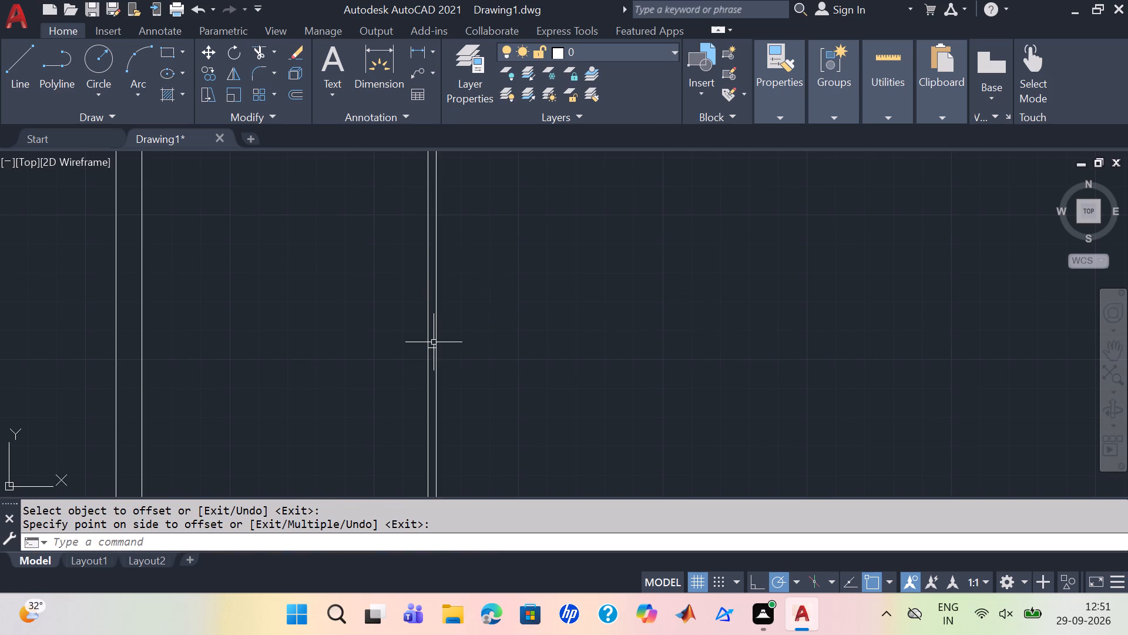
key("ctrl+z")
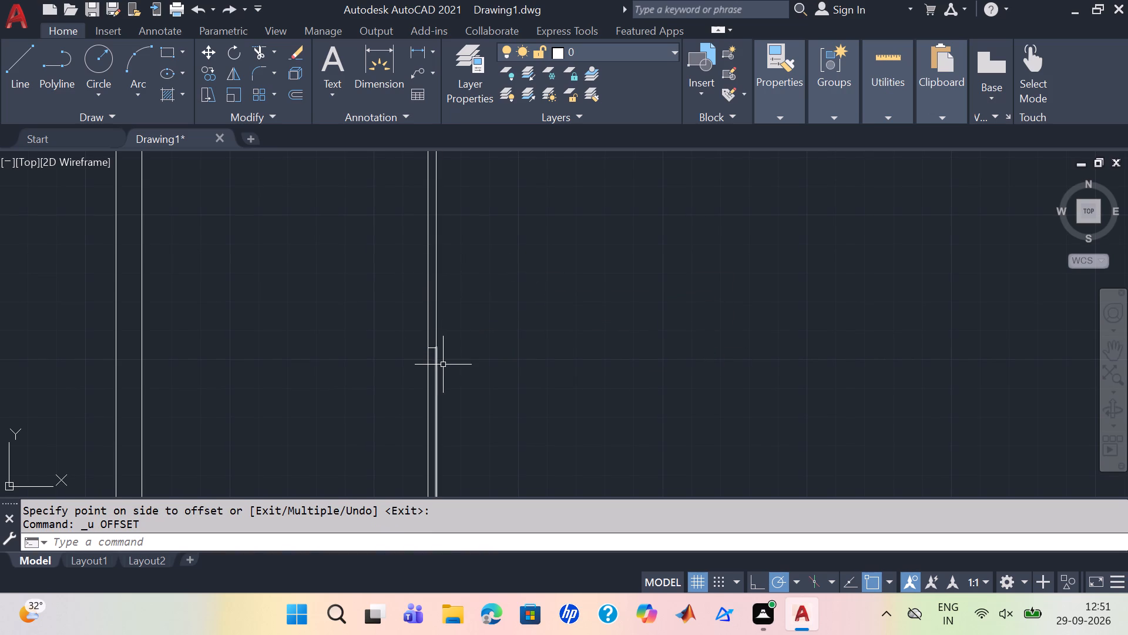
Offset the short line across the vertical partition by 3' upward to mark an opening's second edge.
key("o")
key("Return")
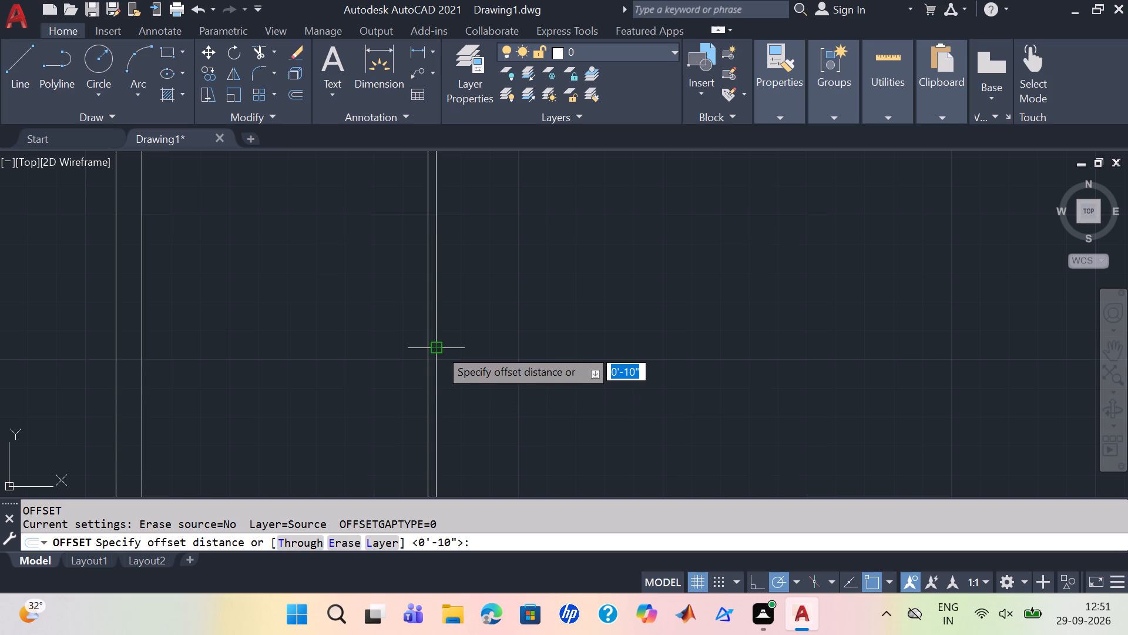
key("3")
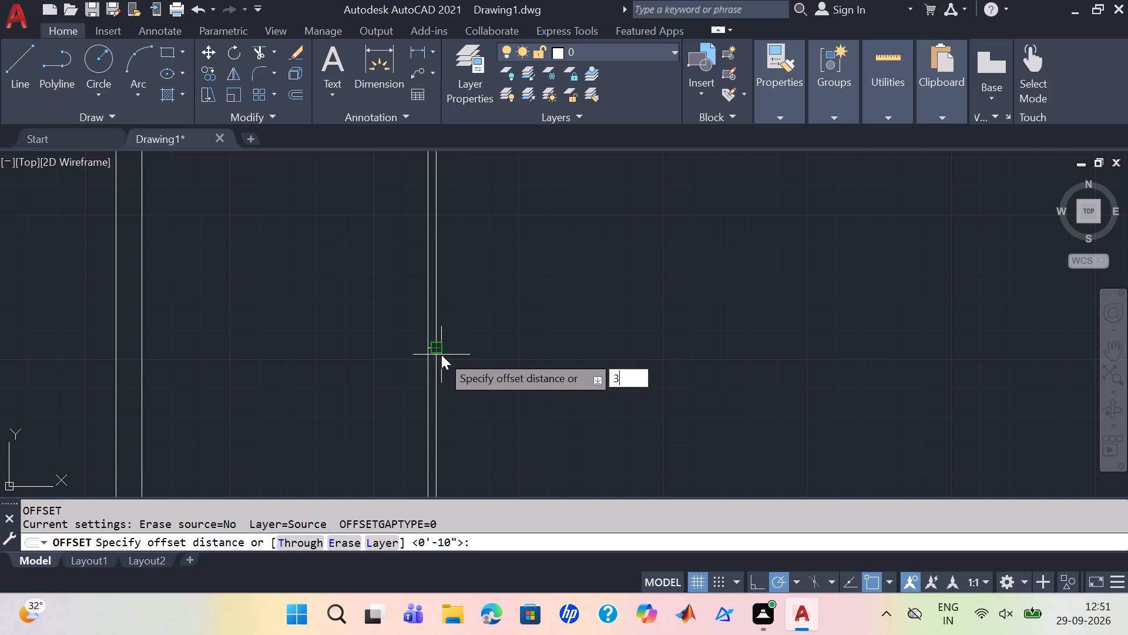
key("apostrophe")
key("Return")
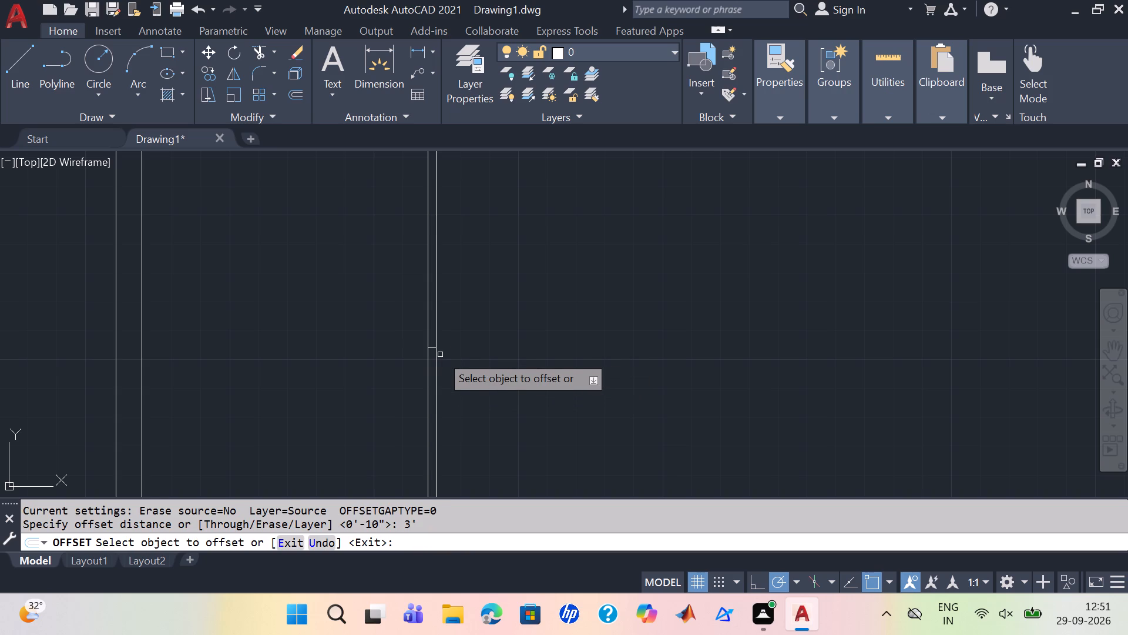
left_click(429, 349)
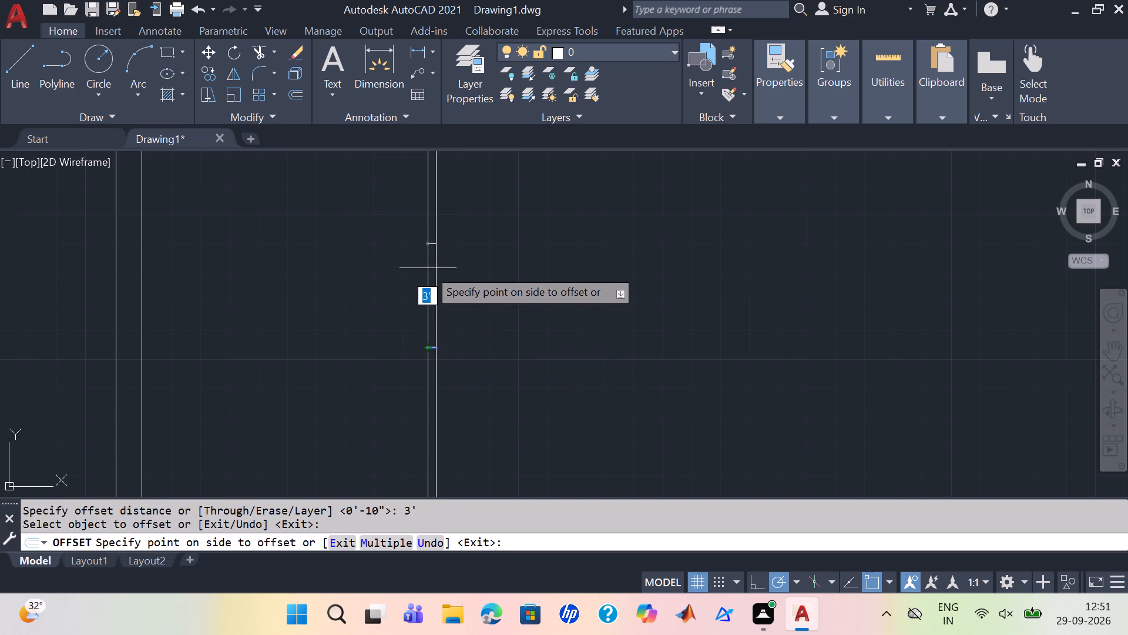
left_click(431, 249)
Look over the partition layout around the marked opening between the upper and middle horizontal partitions.
scroll(542, 320, "down", 1)
middle_click_drag(543, 319, 543, 407)
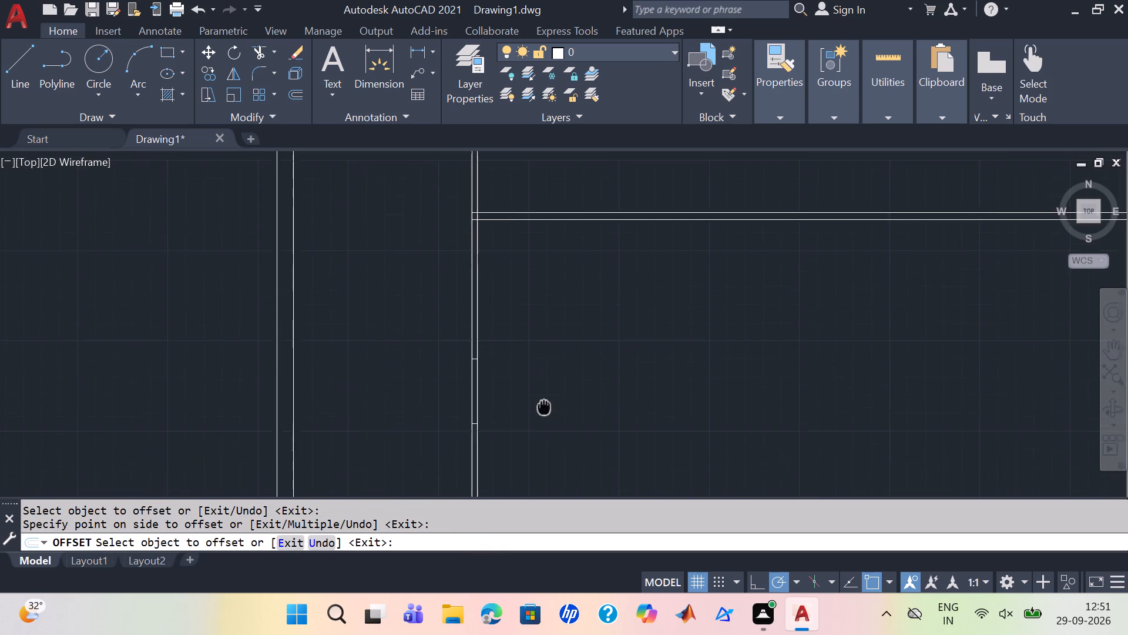
middle_click_drag(543, 407, 535, 417)
scroll(565, 407, "up", 1)
middle_click_drag(590, 417, 502, 365)
scroll(502, 365, "down", 3)
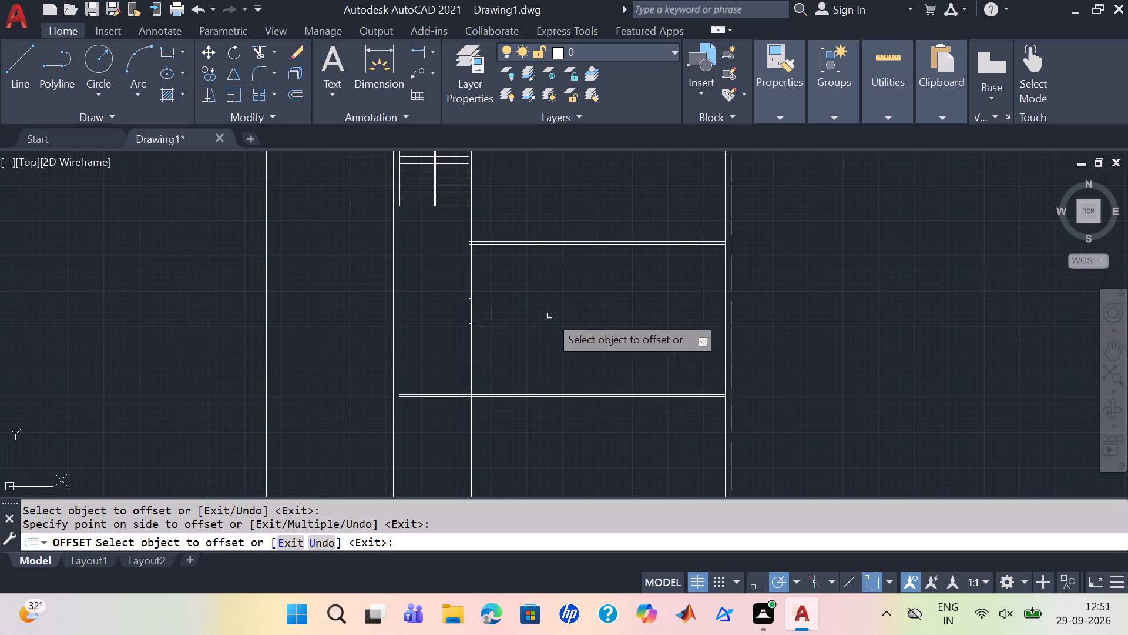
middle_click_drag(595, 358, 497, 343)
scroll(454, 320, "up", 1)
scroll(401, 326, "up", 1)
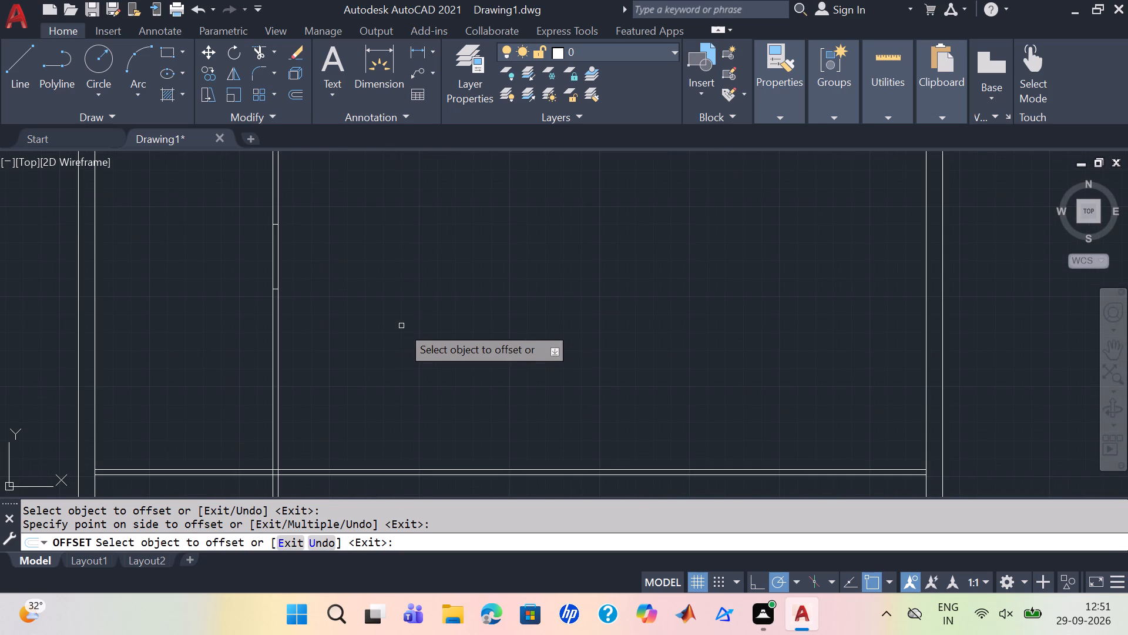
scroll(401, 326, "down", 1)
middle_click_drag(401, 326, 496, 413)
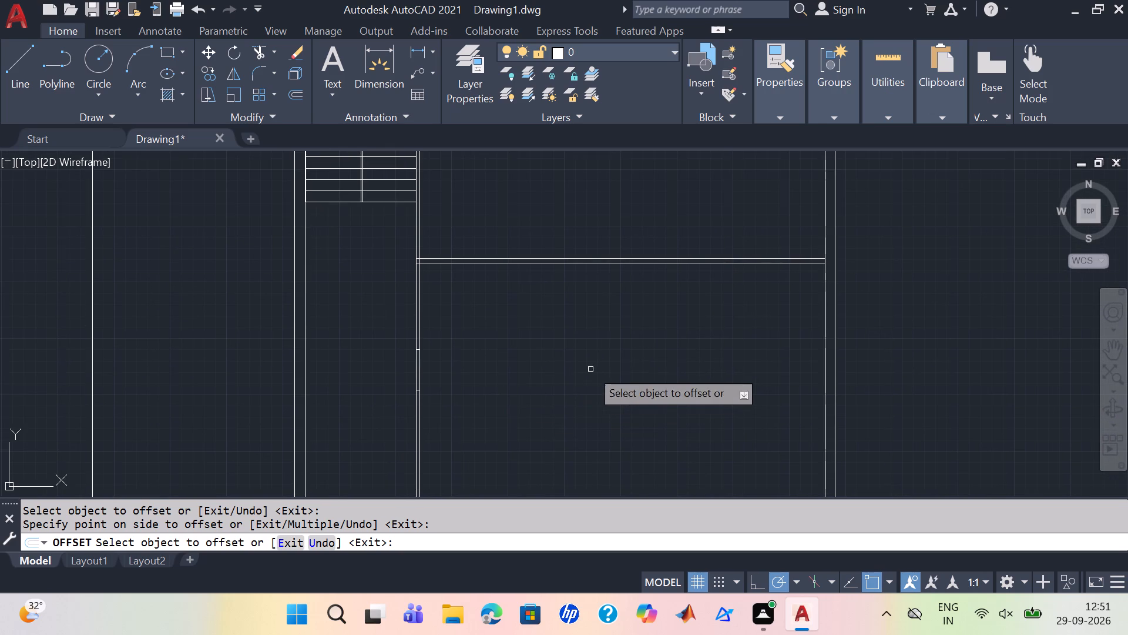
Draw a short vertical line across the two faces of the building's bottom wall, left of its middle.
middle_click_drag(565, 430, 545, 255)
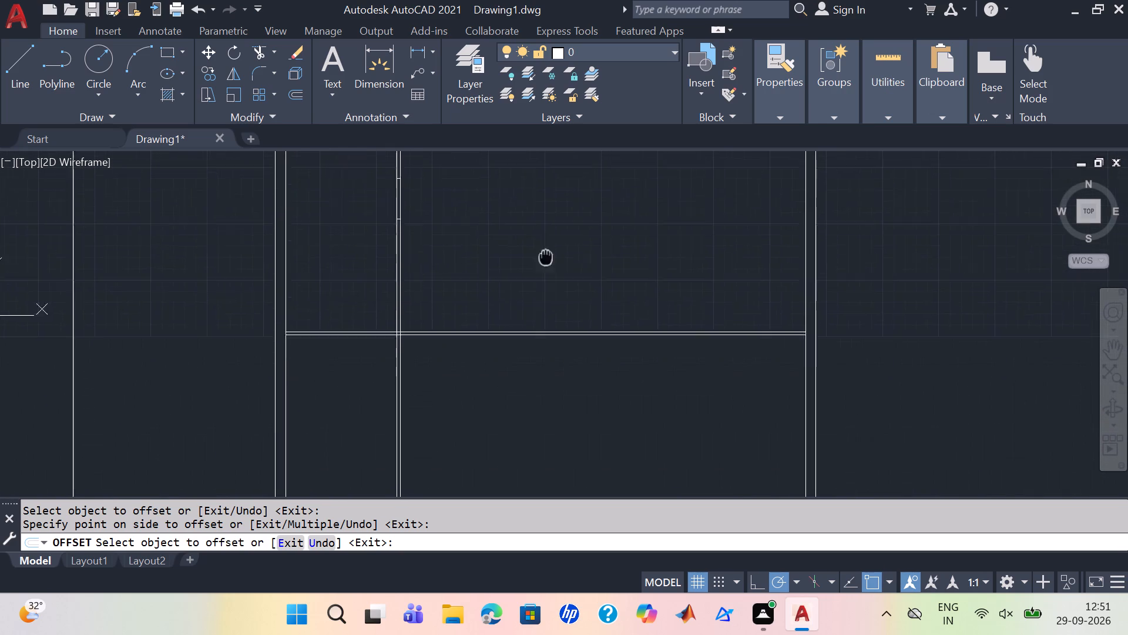
middle_click_drag(545, 255, 540, 225)
middle_click_drag(540, 429, 552, 286)
middle_click_drag(543, 430, 543, 412)
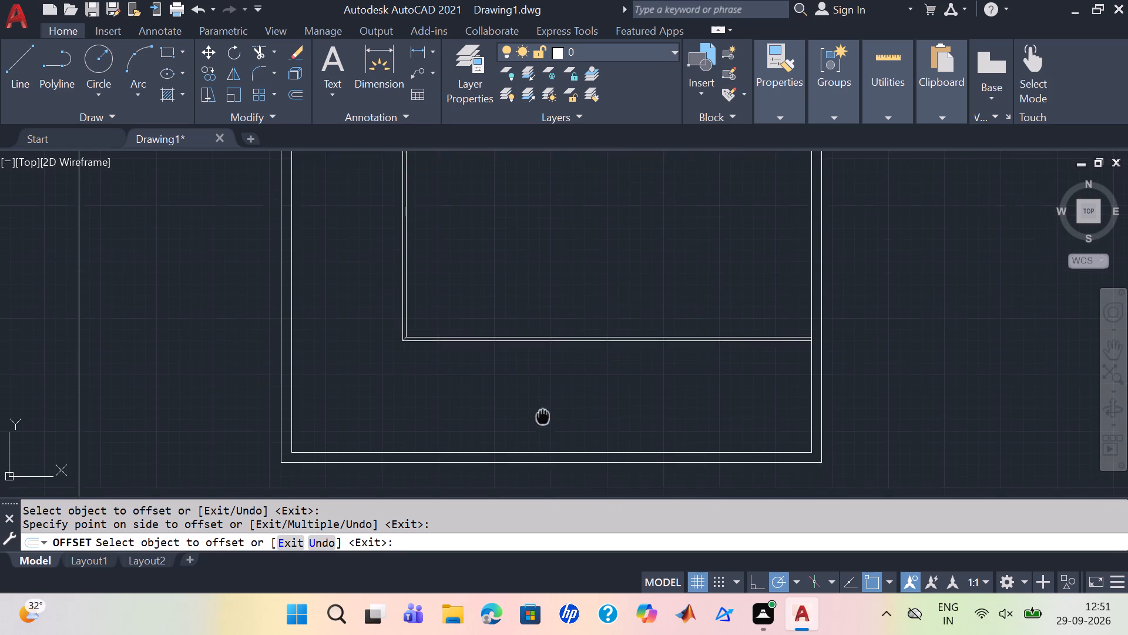
middle_click_drag(543, 412, 541, 351)
scroll(492, 393, "up", 1)
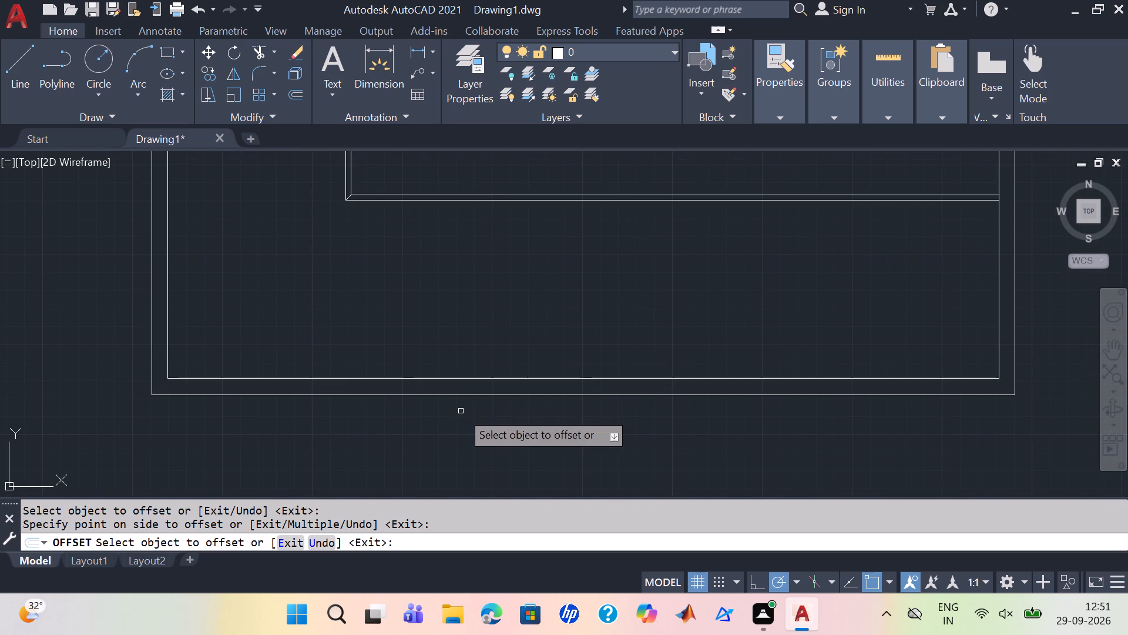
left_click(20, 55)
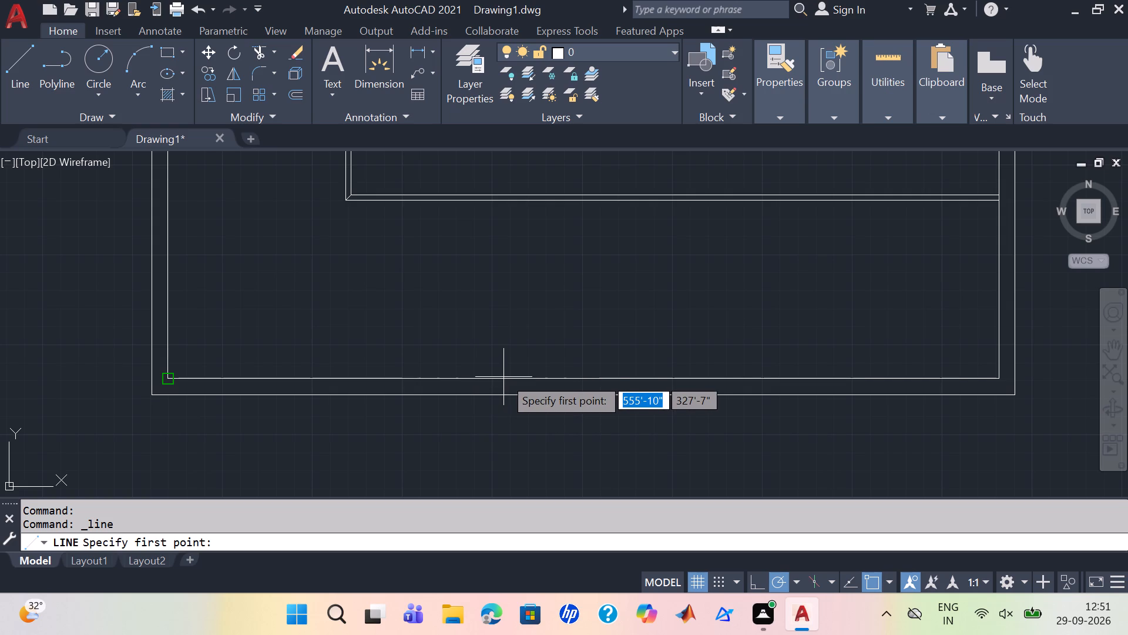
double_click(505, 379)
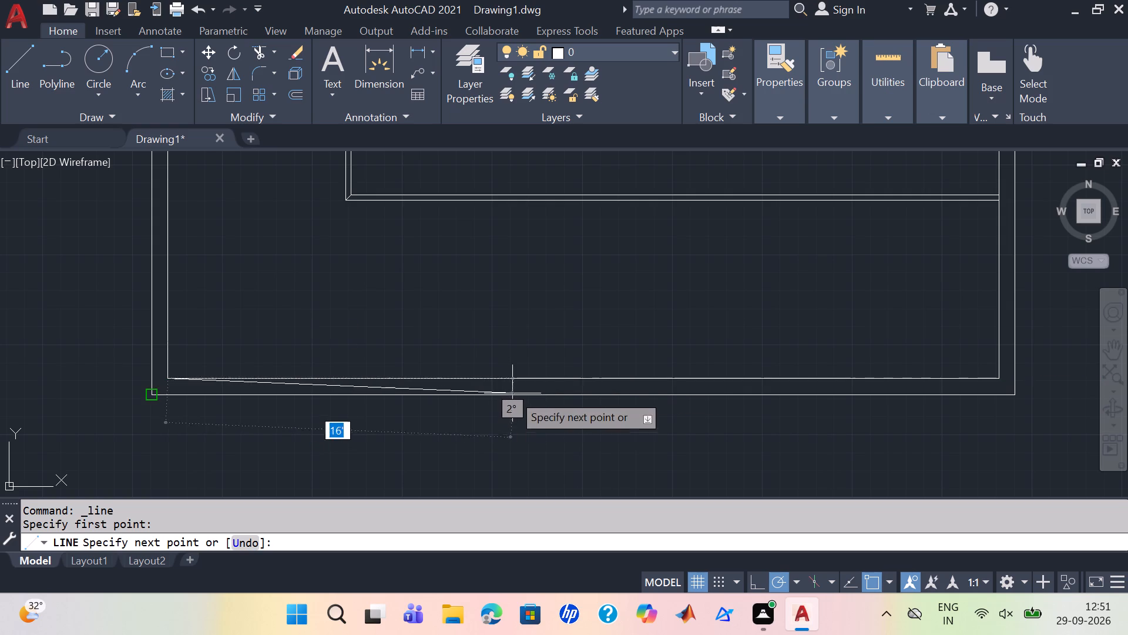
double_click(505, 380)
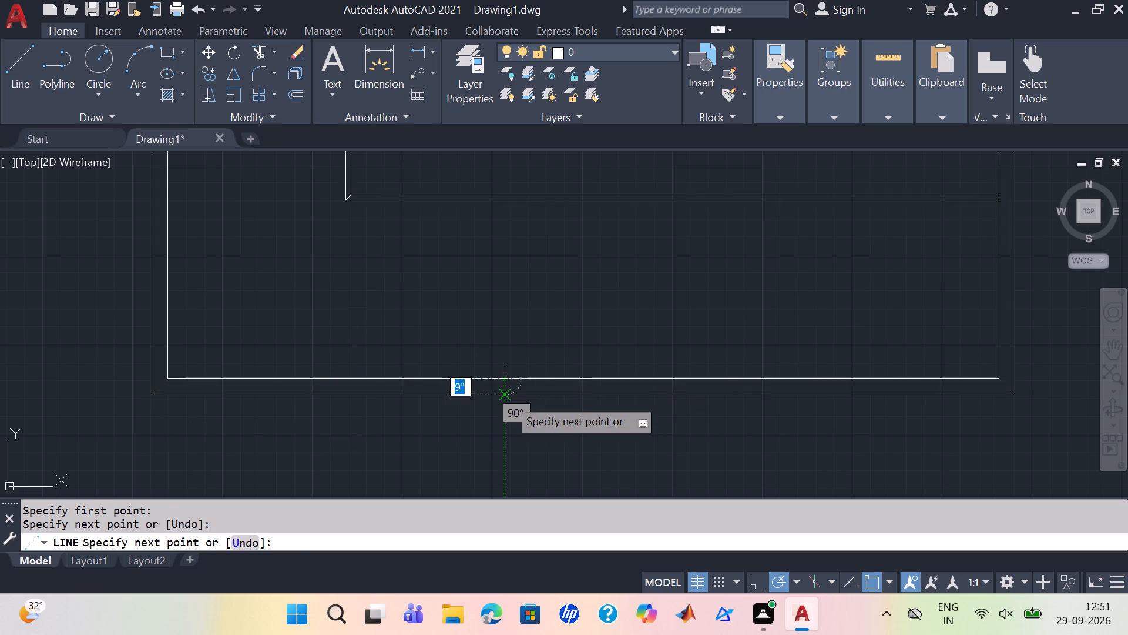
double_click(508, 397)
key("Escape")
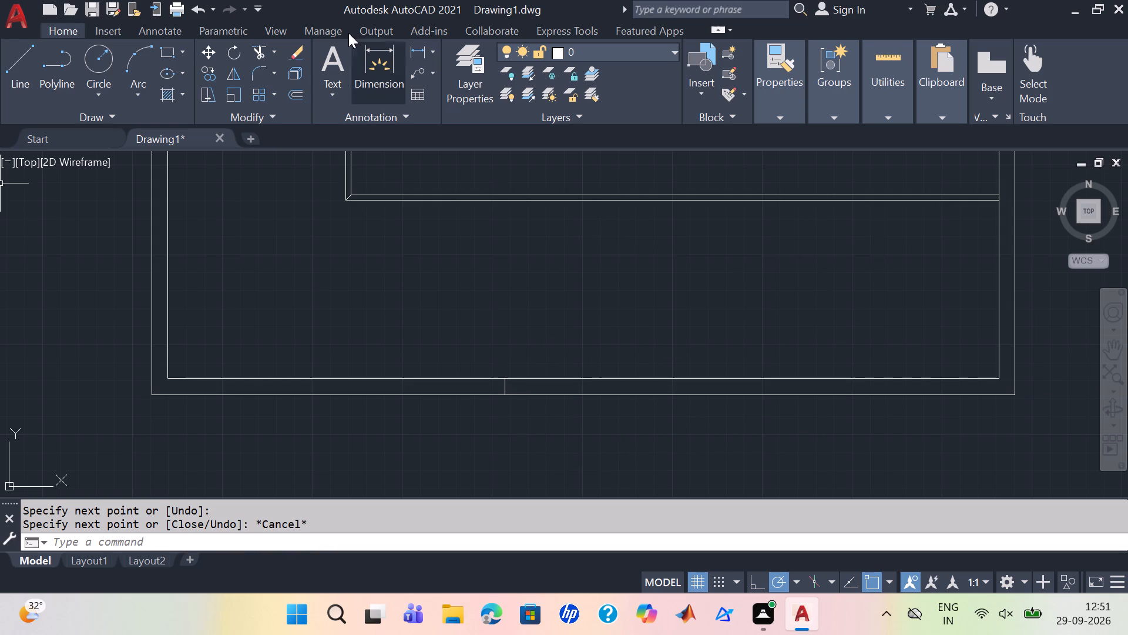
Offset the short line across the bottom wall by 10' to the right to mark the entrance's second edge.
left_click(20, 72)
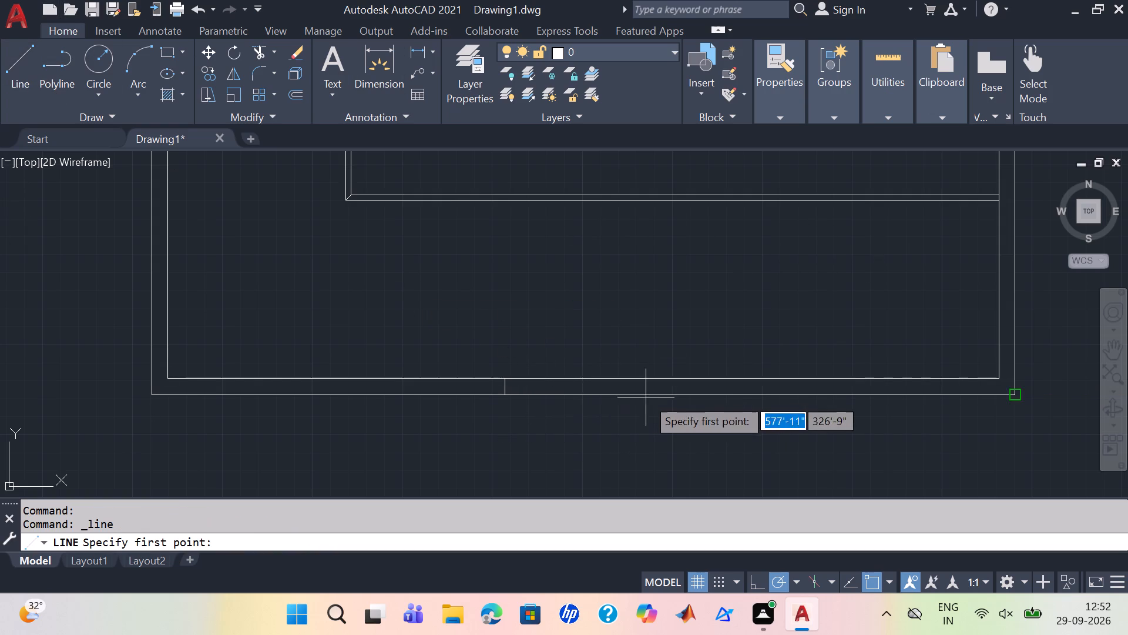
key("Escape")
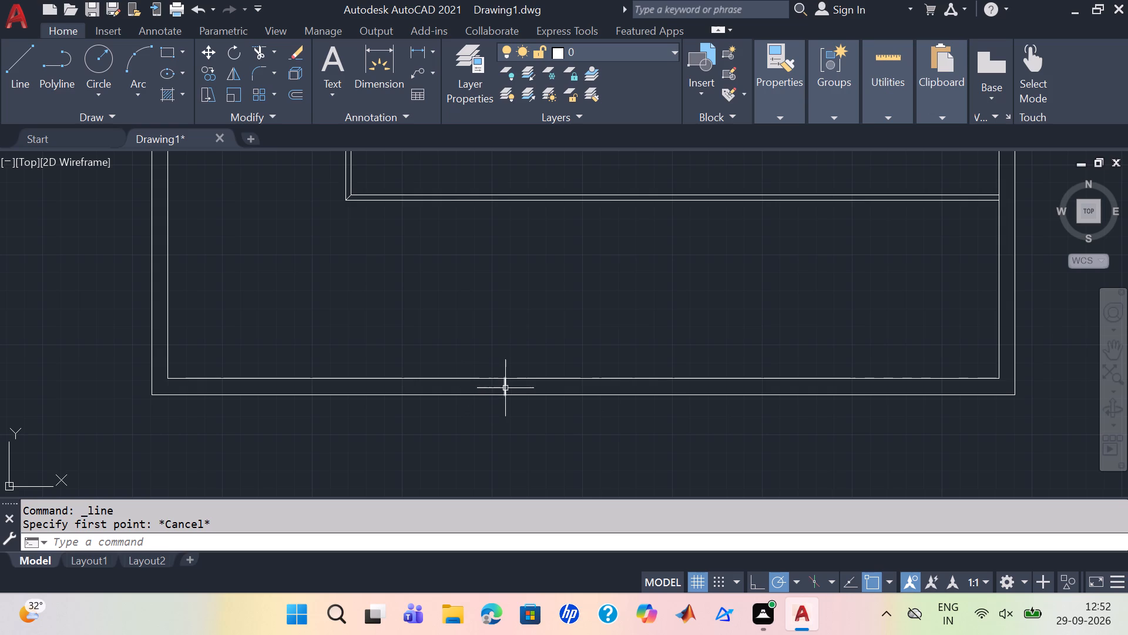
key("o")
key("Return")
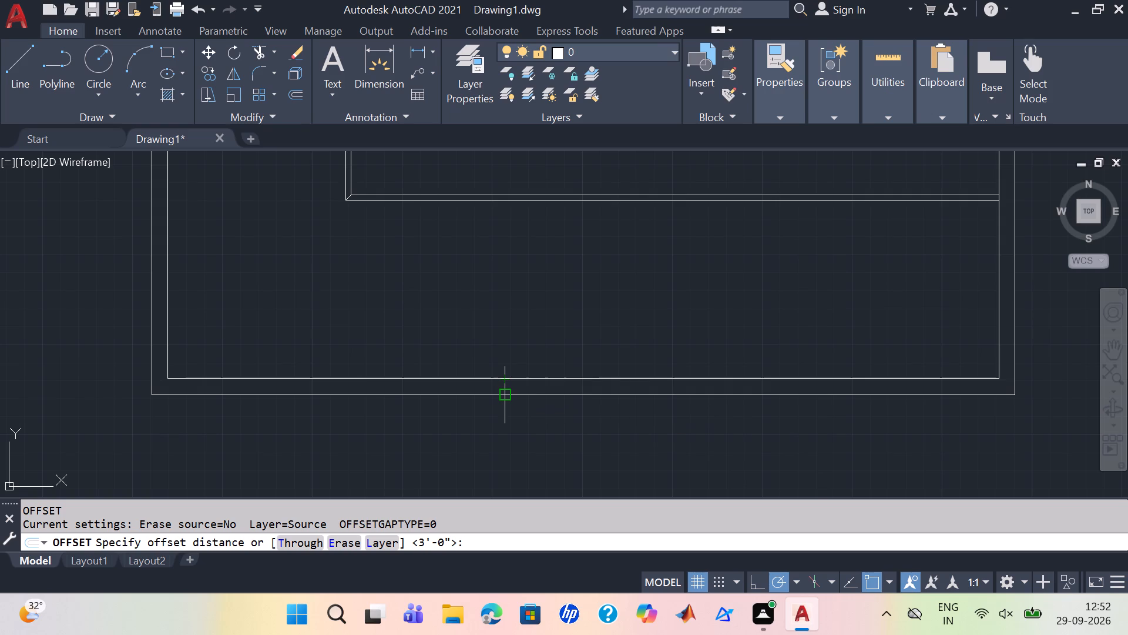
key("1")
key("0")
key("apostrophe")
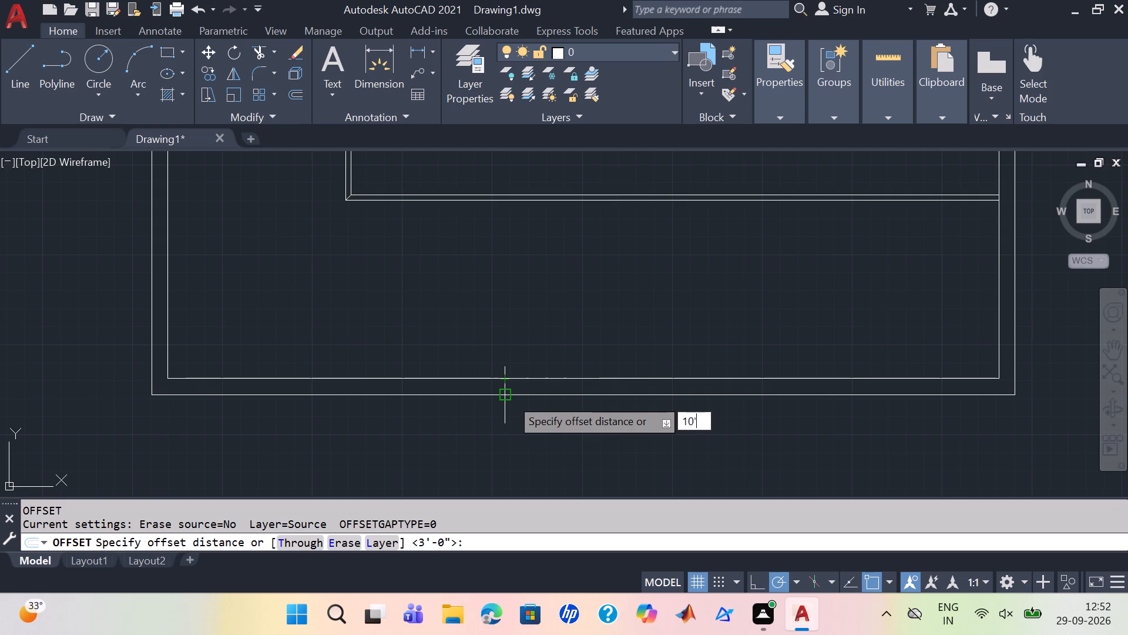
key("Return")
left_click(506, 386)
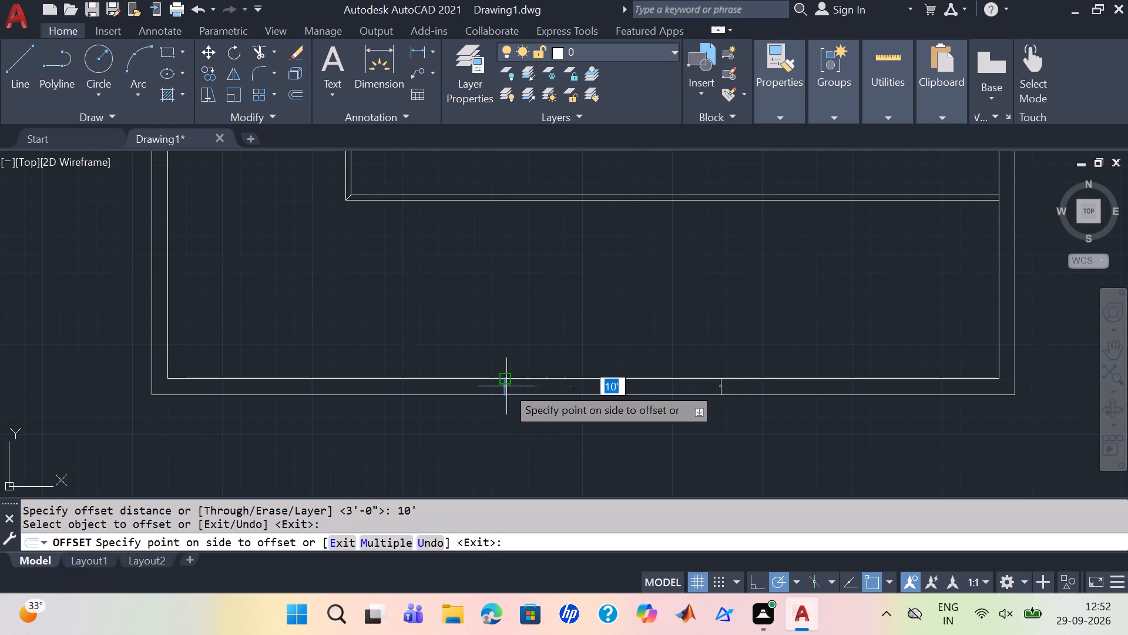
left_click(719, 388)
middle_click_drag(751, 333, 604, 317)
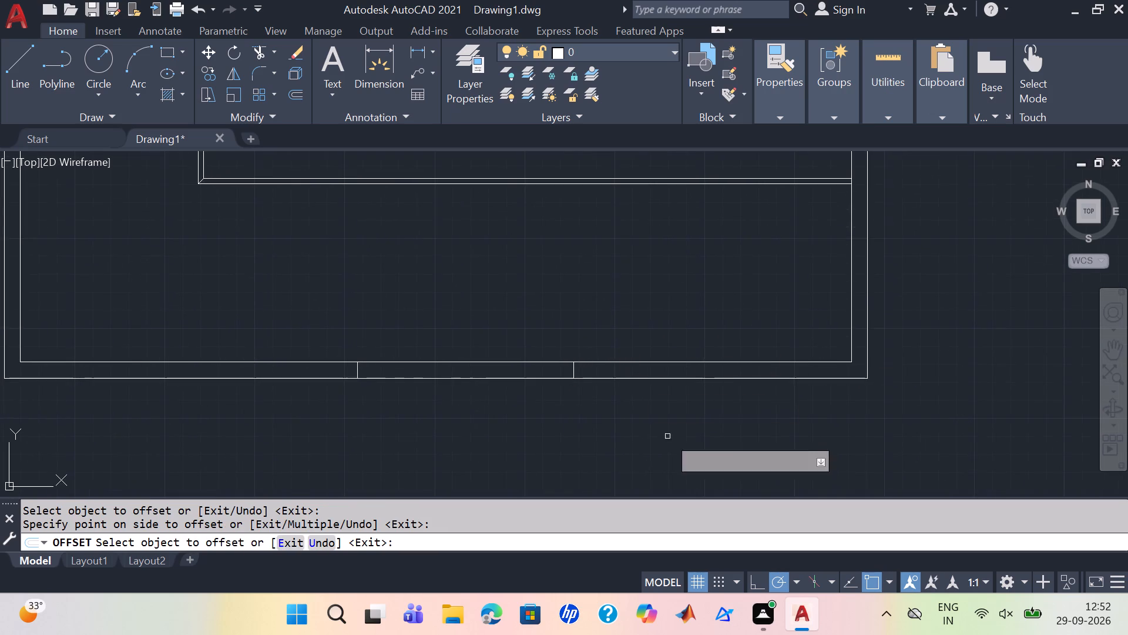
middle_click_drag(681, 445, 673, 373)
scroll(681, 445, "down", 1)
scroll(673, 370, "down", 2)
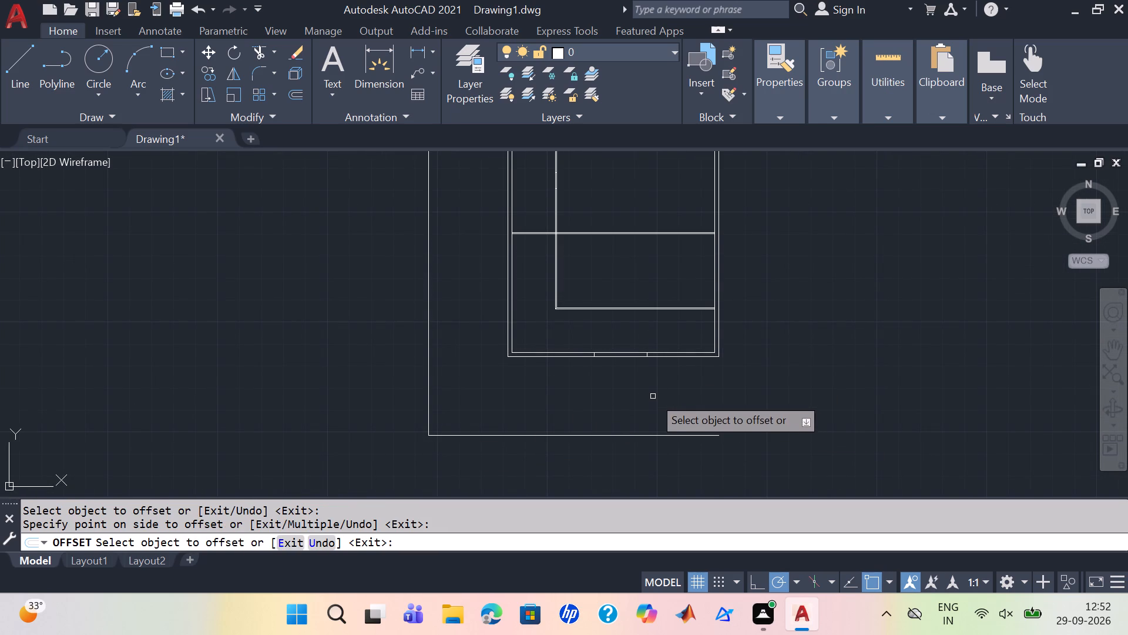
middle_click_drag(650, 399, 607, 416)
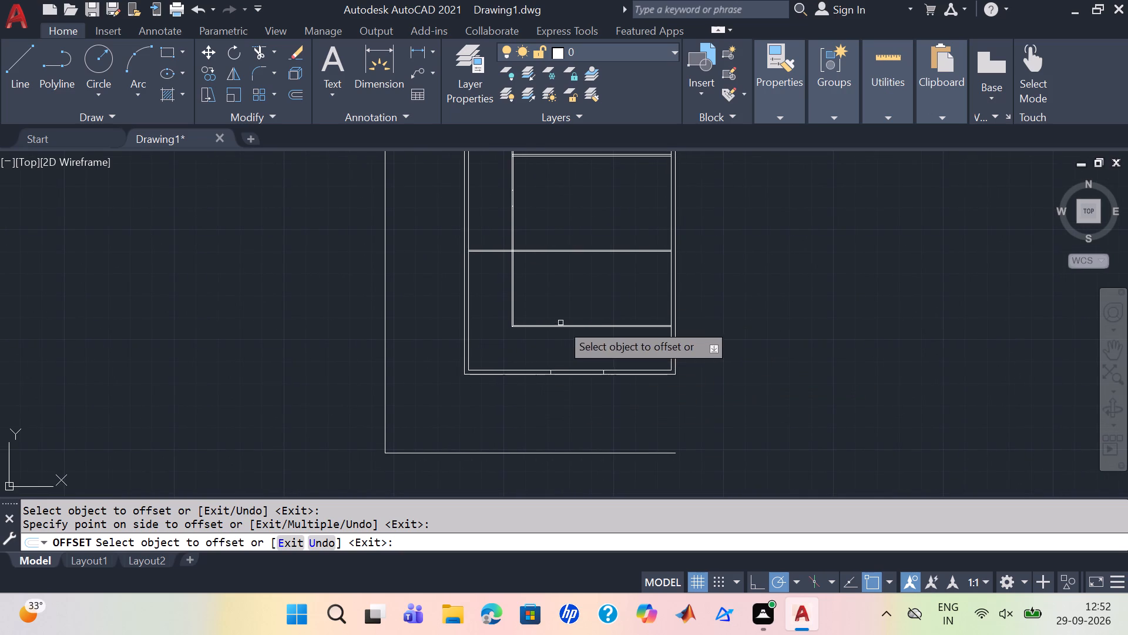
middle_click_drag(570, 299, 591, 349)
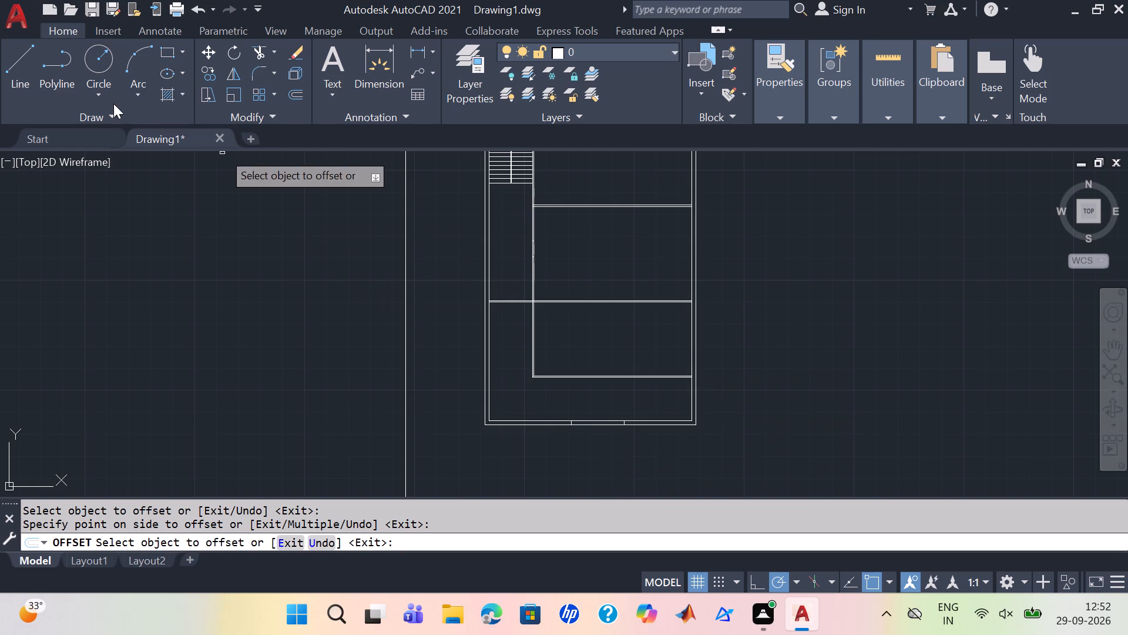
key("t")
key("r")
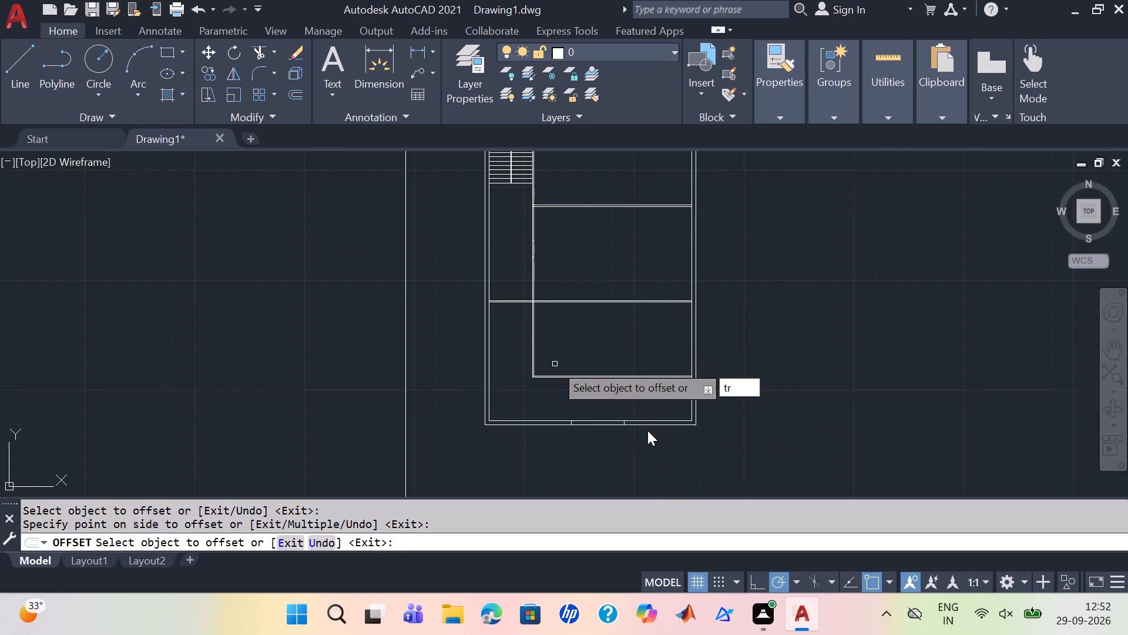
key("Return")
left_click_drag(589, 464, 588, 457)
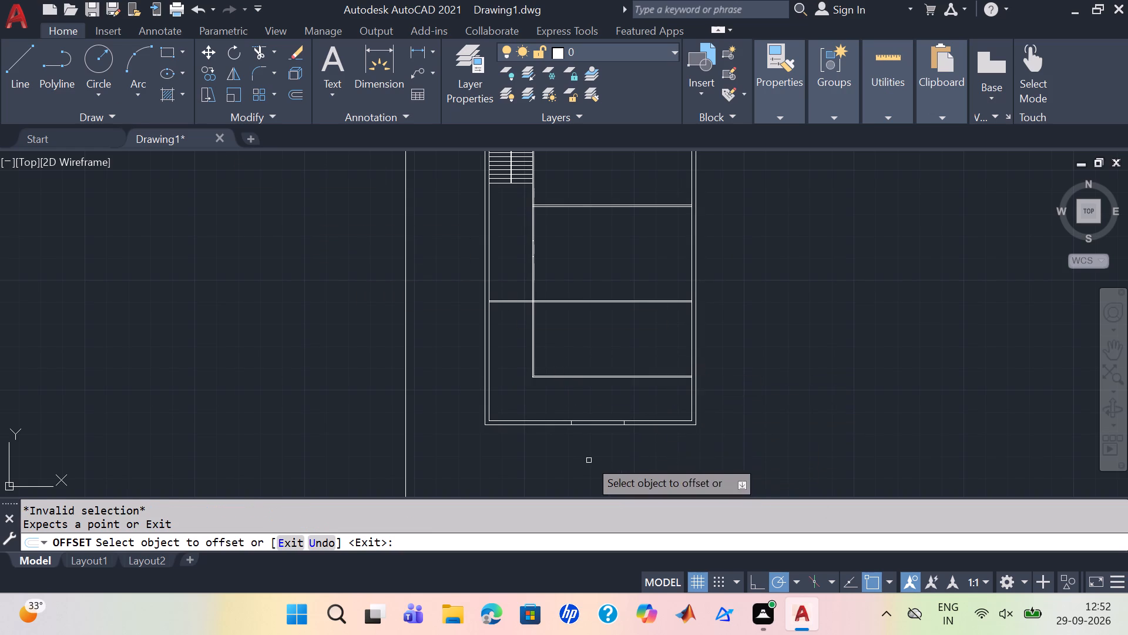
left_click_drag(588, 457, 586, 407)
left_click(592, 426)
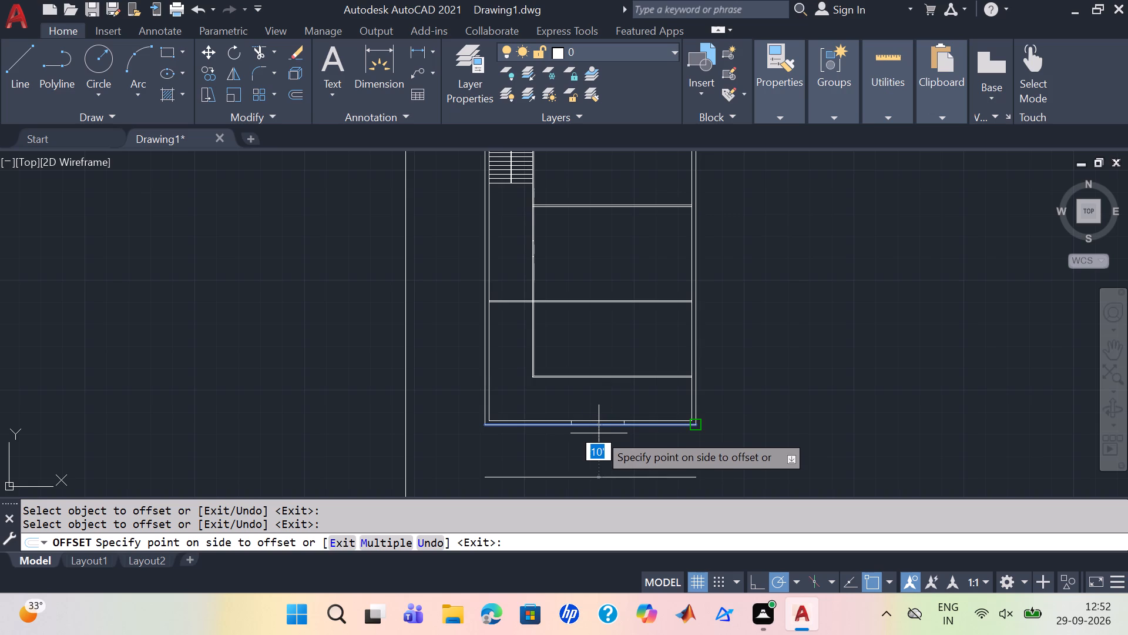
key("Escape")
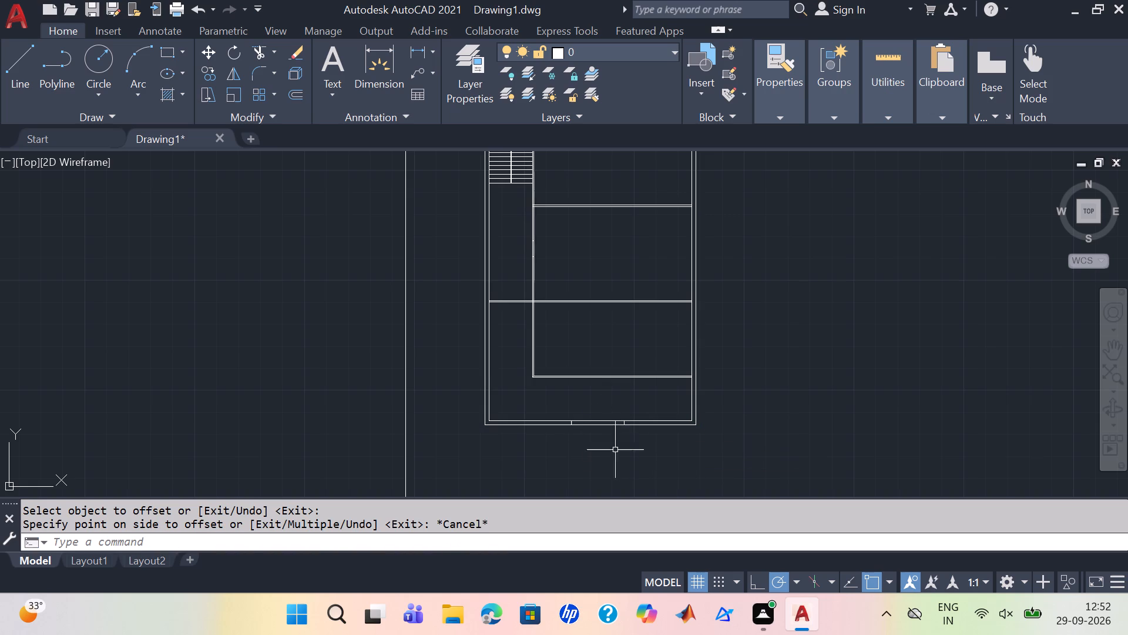
Trim both faces of the bottom wall between the two short lines to open the 10' entrance.
key("t")
key("r")
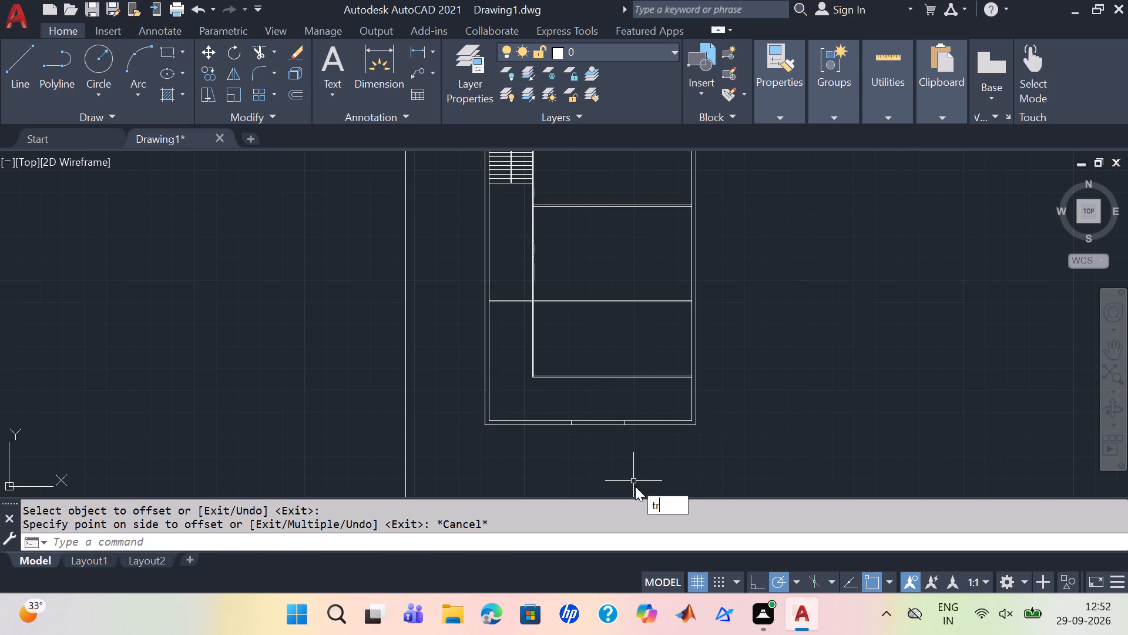
left_click(709, 523)
left_click_drag(598, 450, 590, 398)
left_click(617, 464)
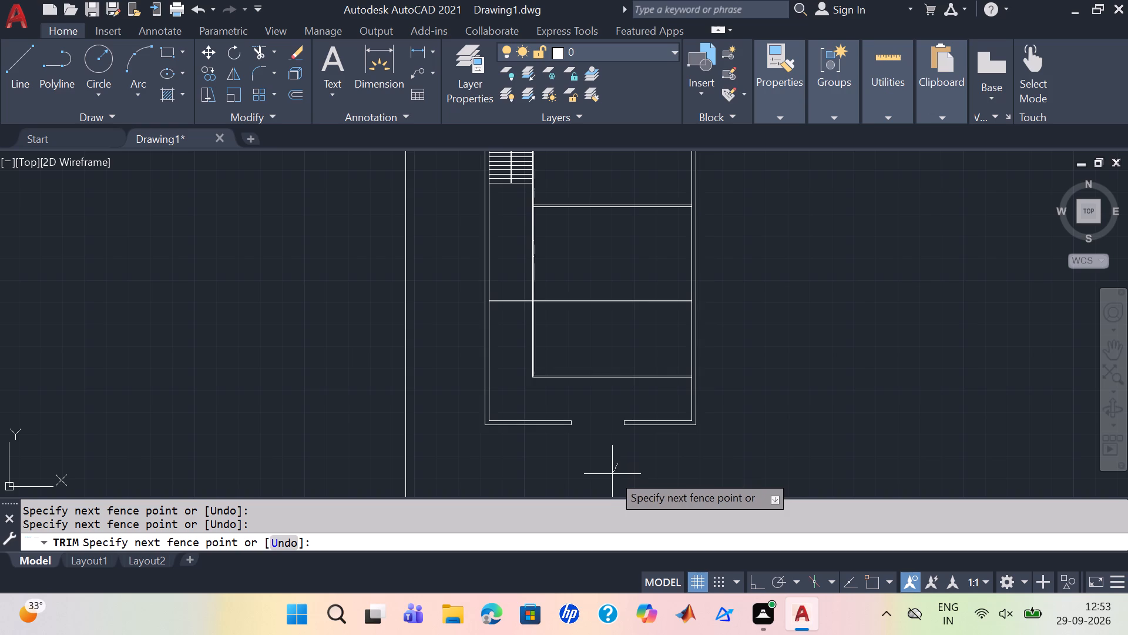
middle_click_drag(606, 473, 666, 487)
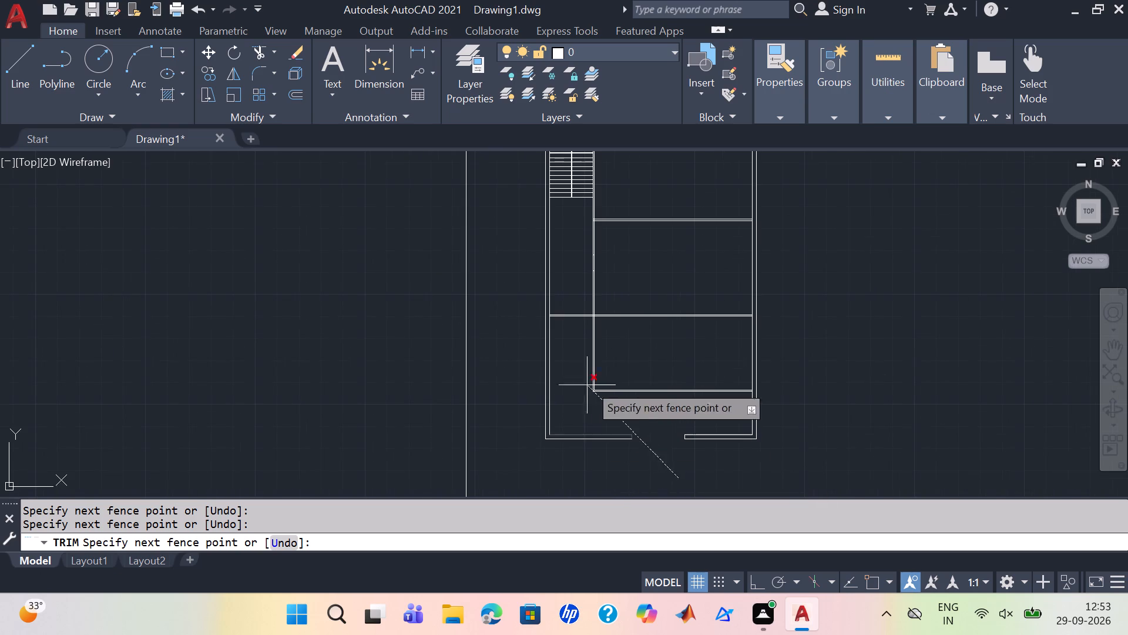
scroll(630, 310, "up", 2)
key("Escape")
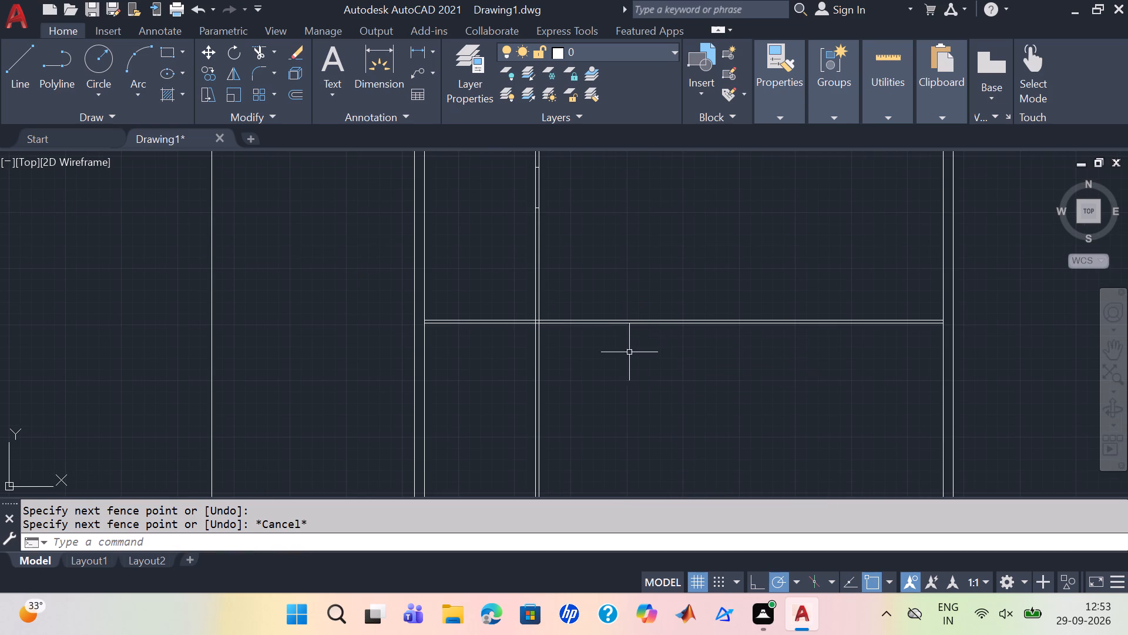
Trim both faces of the vertical partition between its two short marker lines to open the 3' doorway.
middle_click_drag(601, 243, 619, 322)
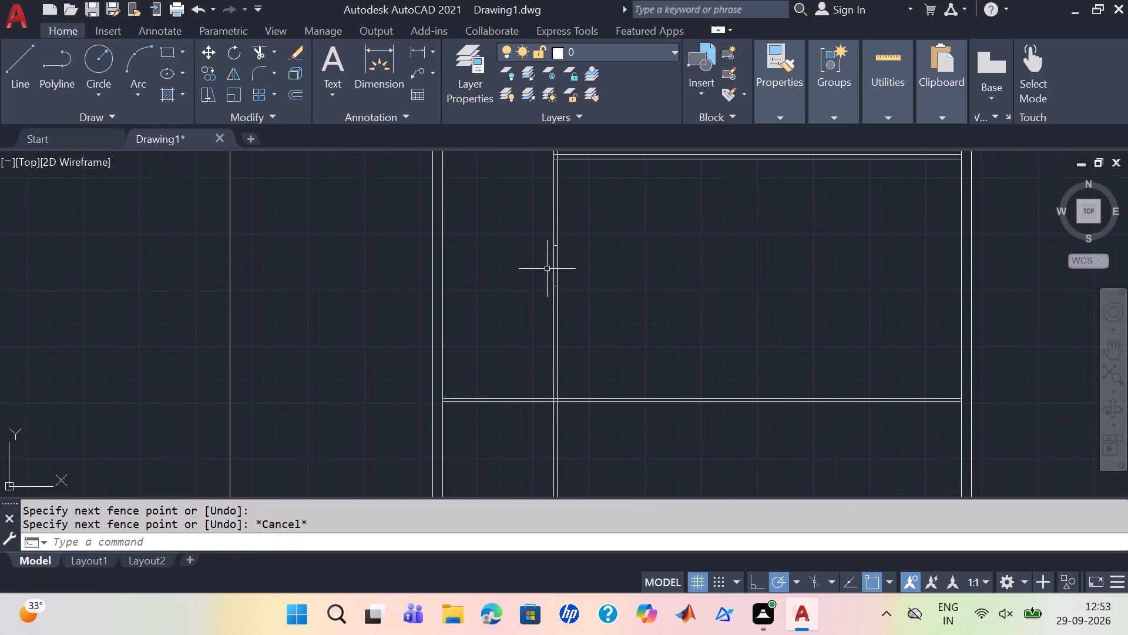
type("tr")
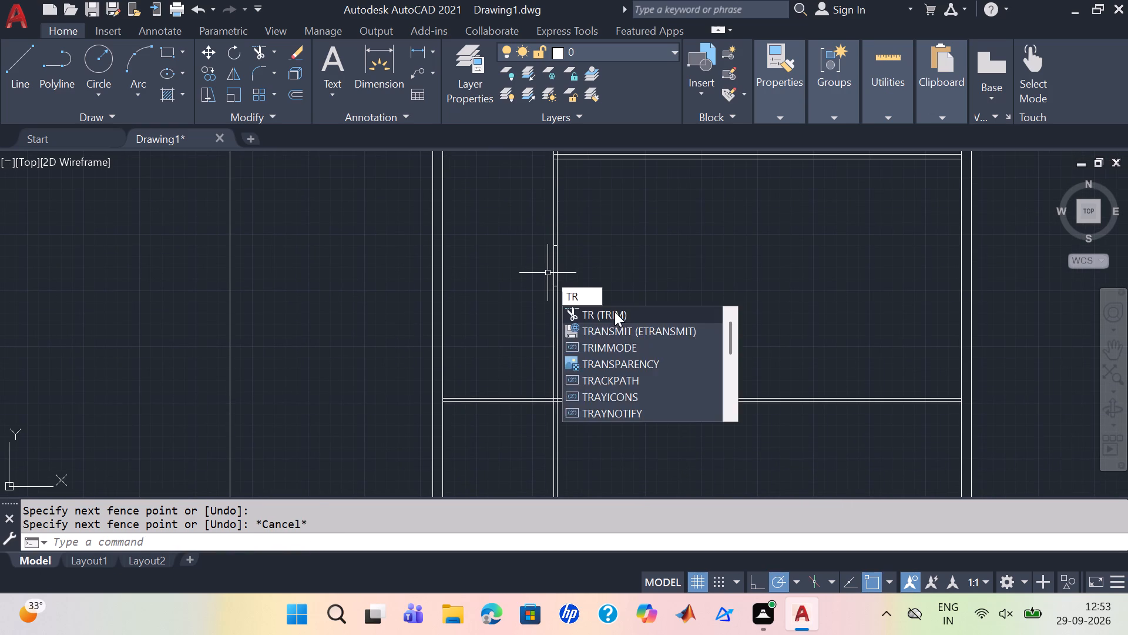
left_click(616, 314)
left_click_drag(542, 277, 575, 276)
double_click(644, 288)
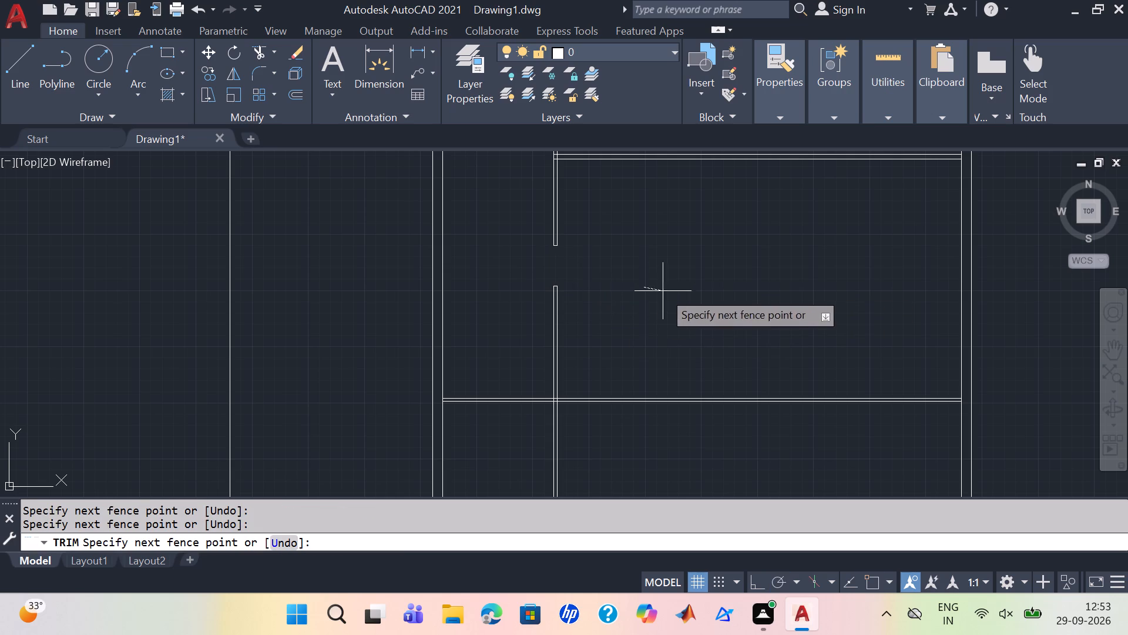
scroll(689, 320, "down", 1)
key("Escape")
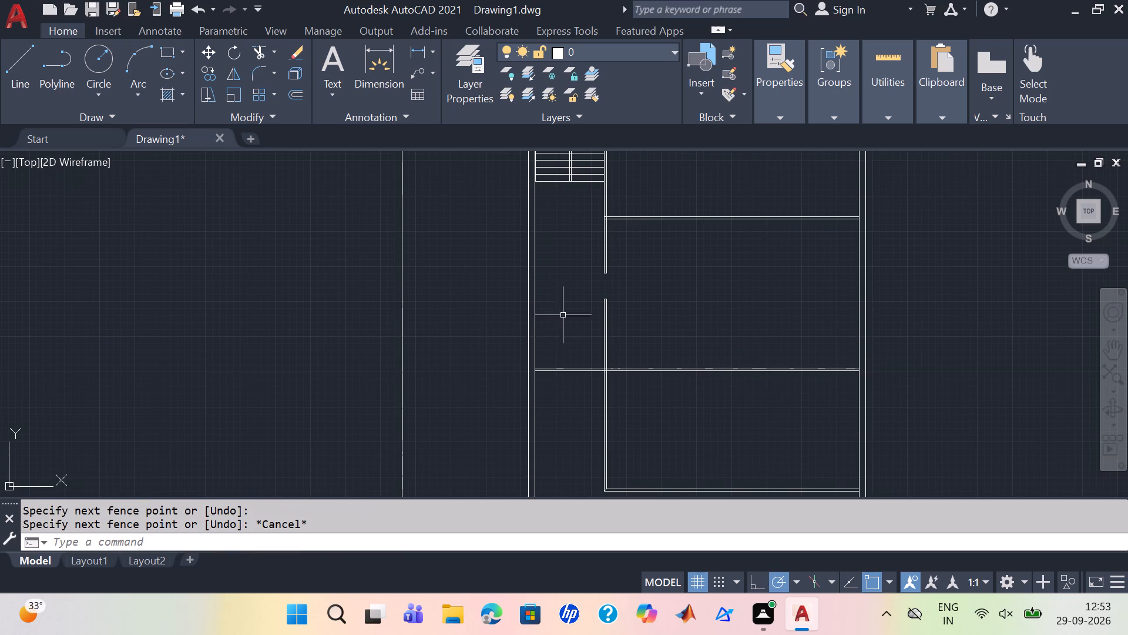
Trim the staircase's two central divider lines between the uppermost tread and the building's top wall.
middle_click_drag(556, 291, 572, 392)
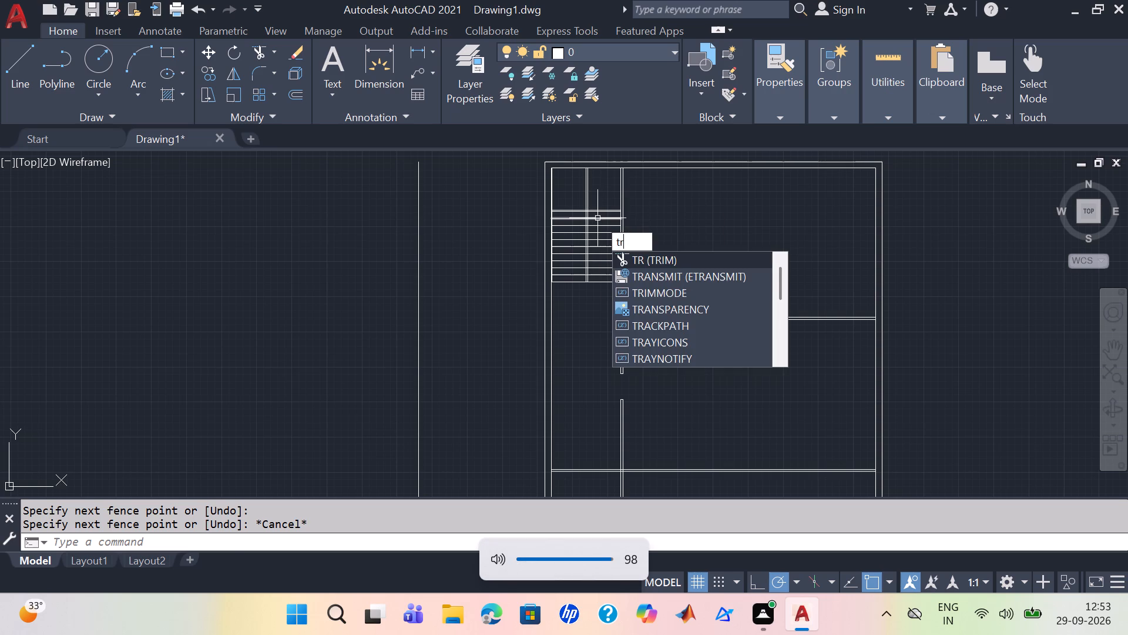
left_click(652, 253)
left_click_drag(582, 195, 593, 196)
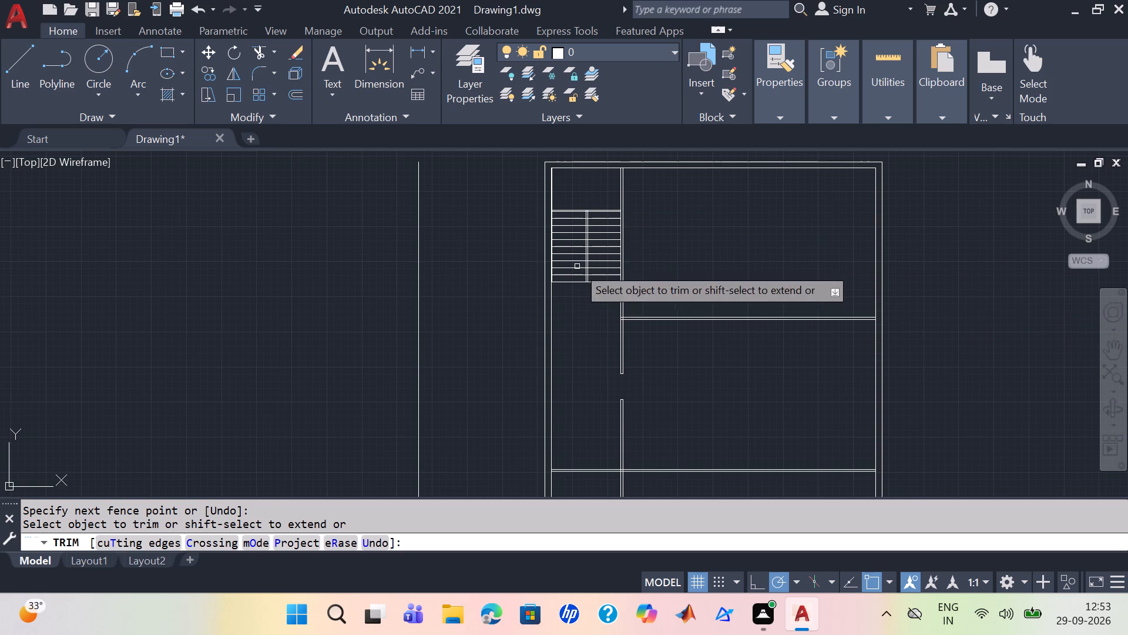
Draw a short horizontal line across the thickness of the building's left outer wall, a little below the staircase.
key("Escape")
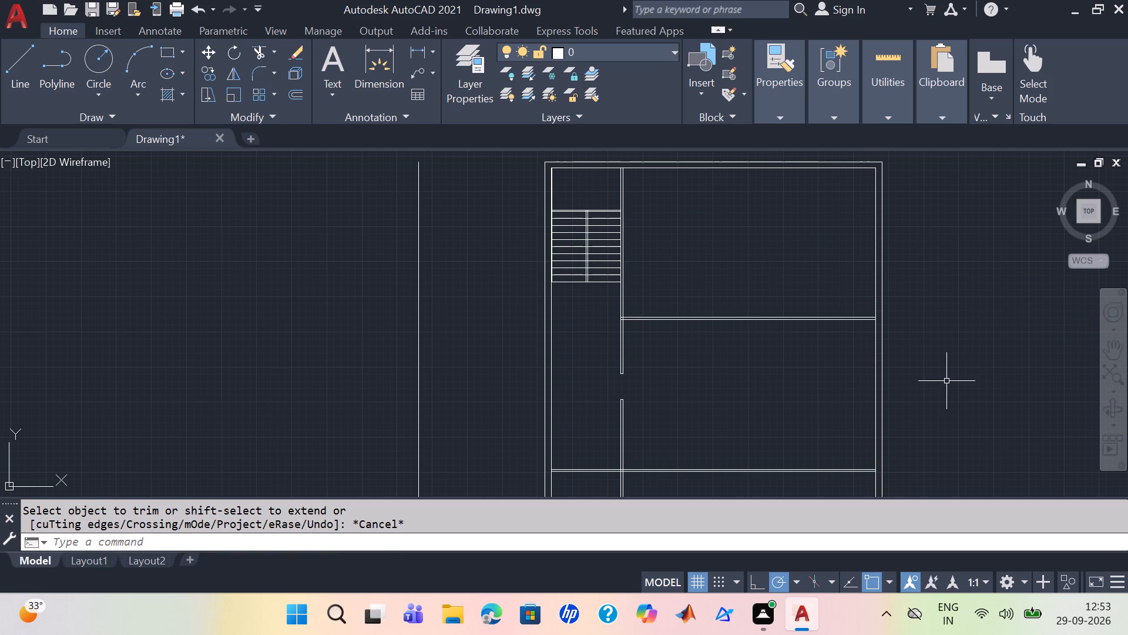
scroll(946, 382, "down", 1)
middle_click_drag(946, 382, 852, 308)
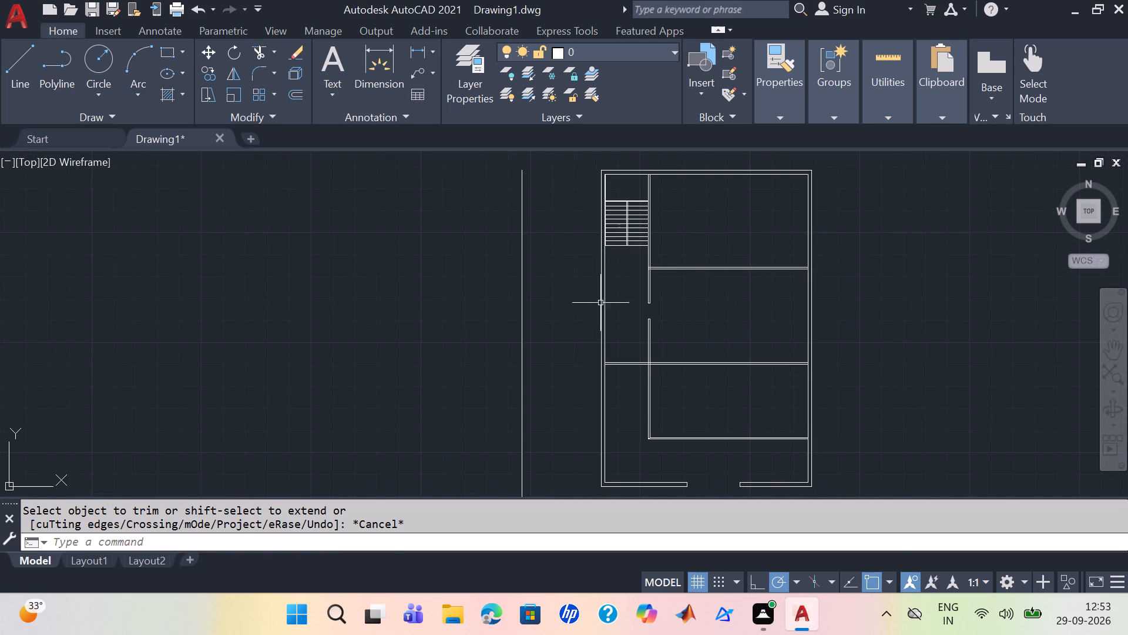
scroll(617, 300, "up", 3)
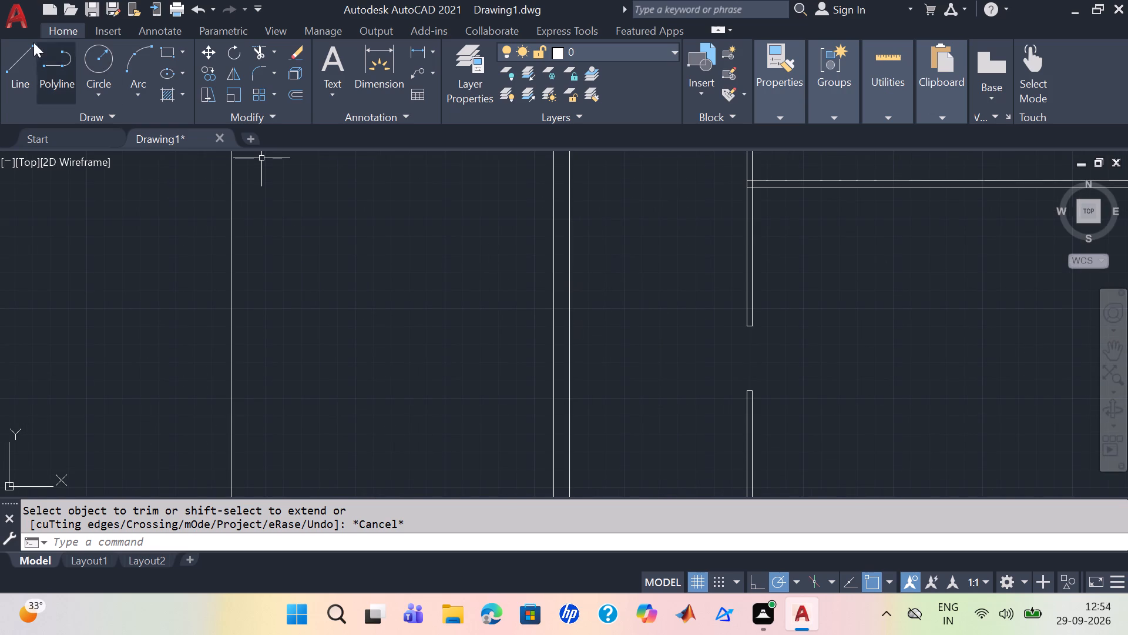
left_click(23, 64)
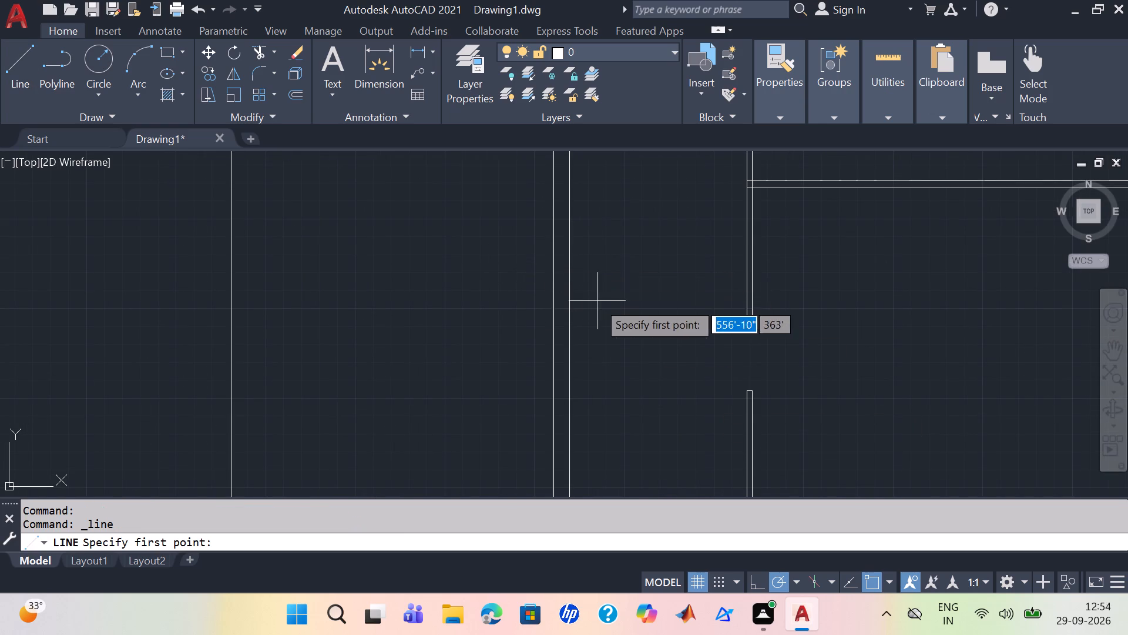
scroll(605, 299, "down", 1)
middle_click_drag(605, 311, 612, 393)
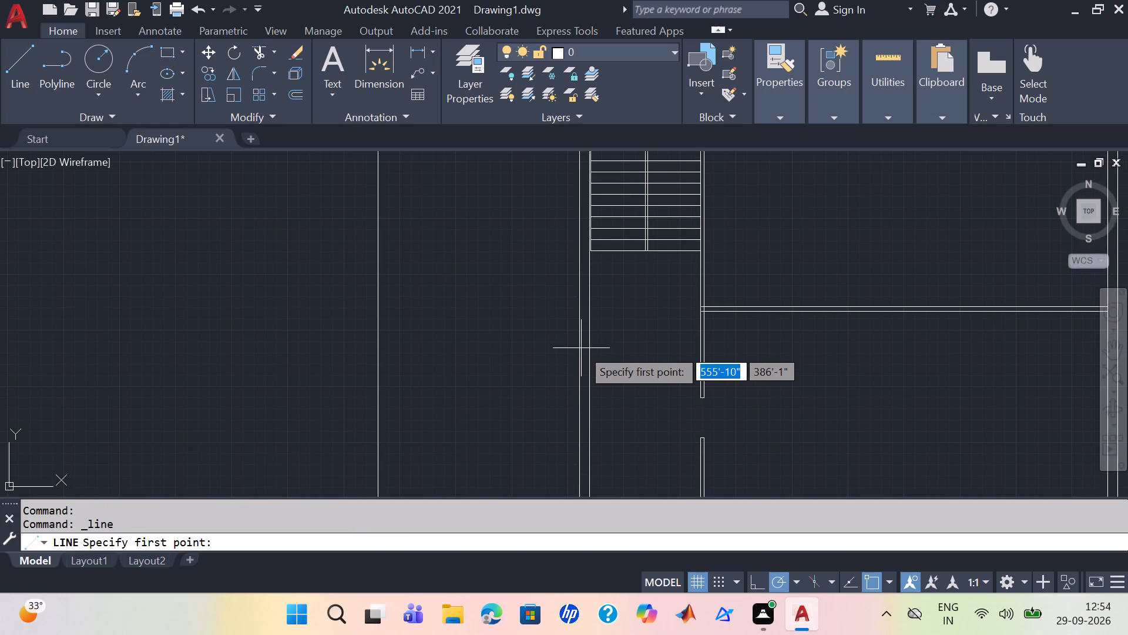
middle_click_drag(623, 464, 636, 306)
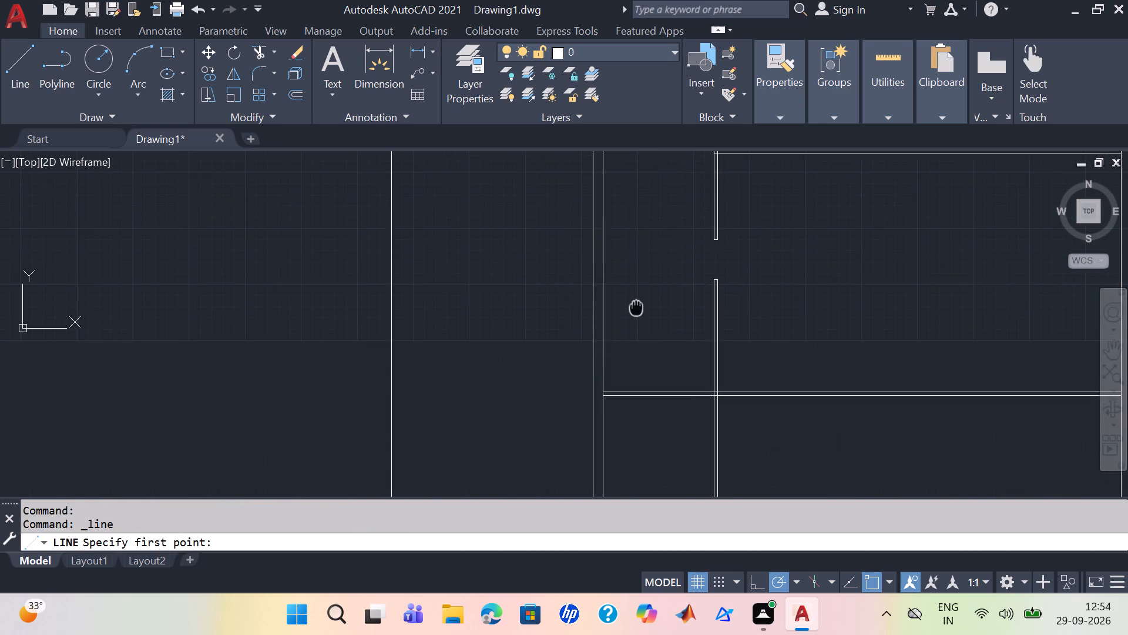
middle_click_drag(636, 306, 634, 445)
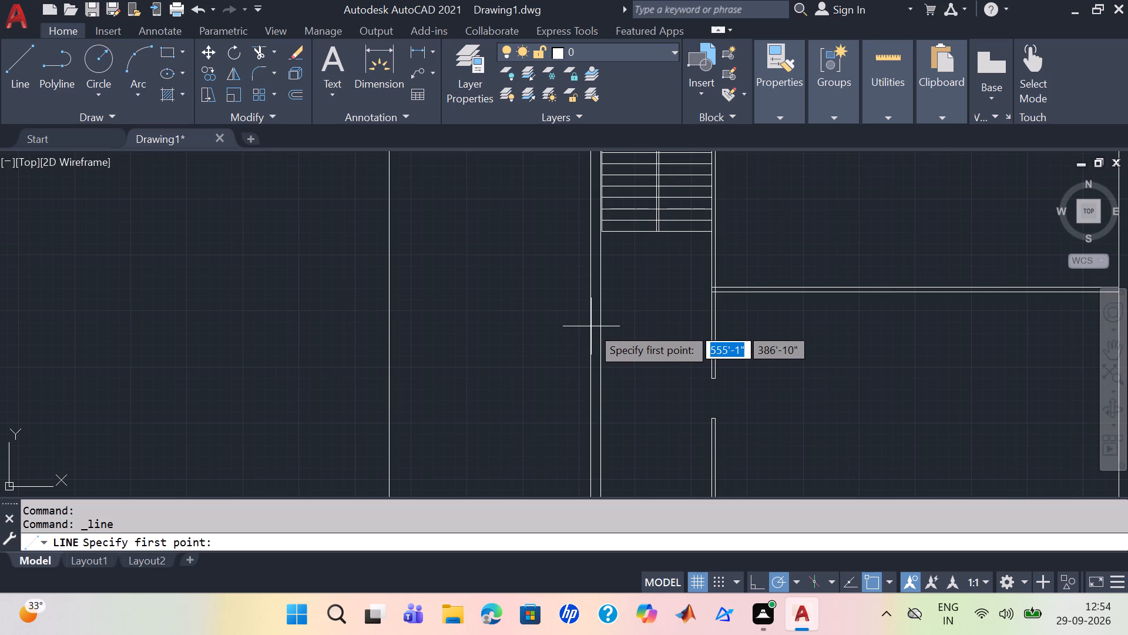
scroll(591, 326, "up", 1)
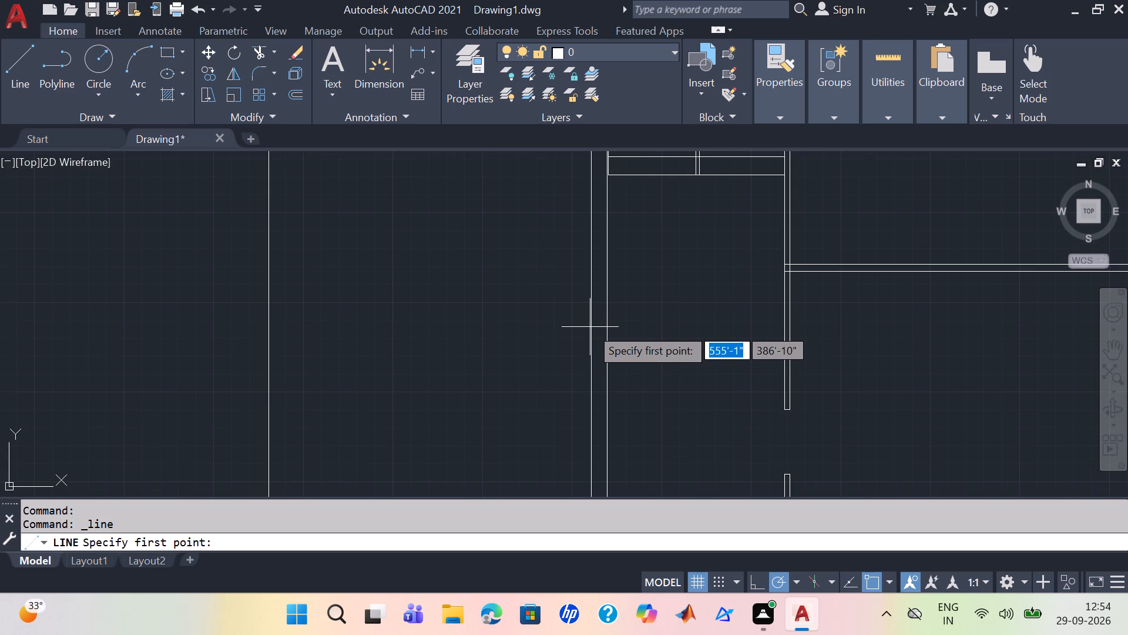
double_click(592, 325)
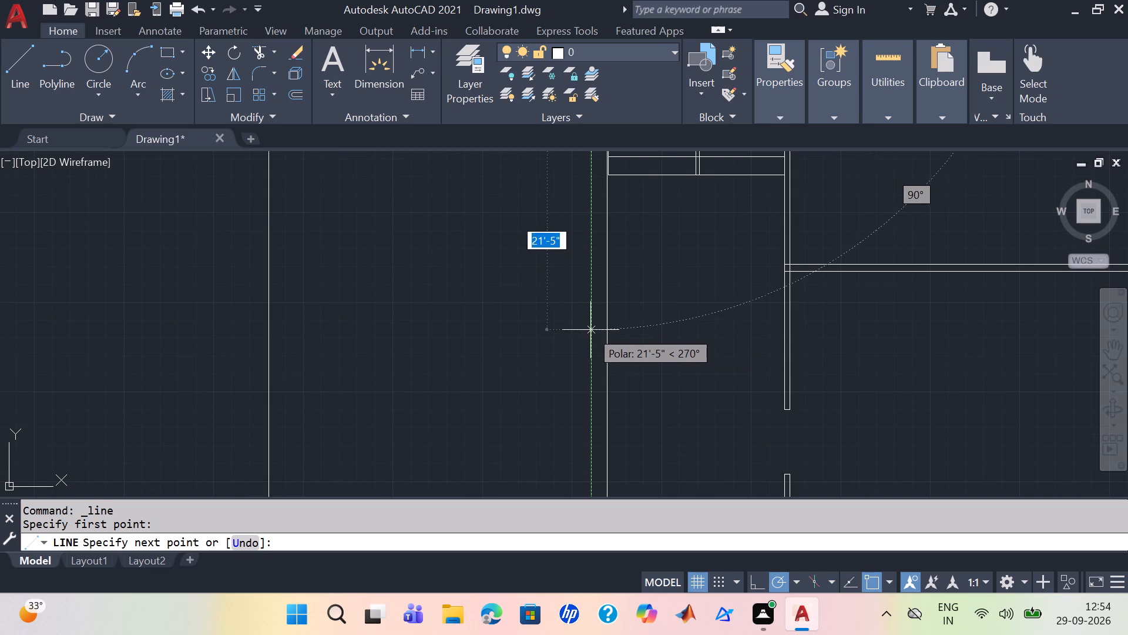
double_click(590, 330)
double_click(610, 330)
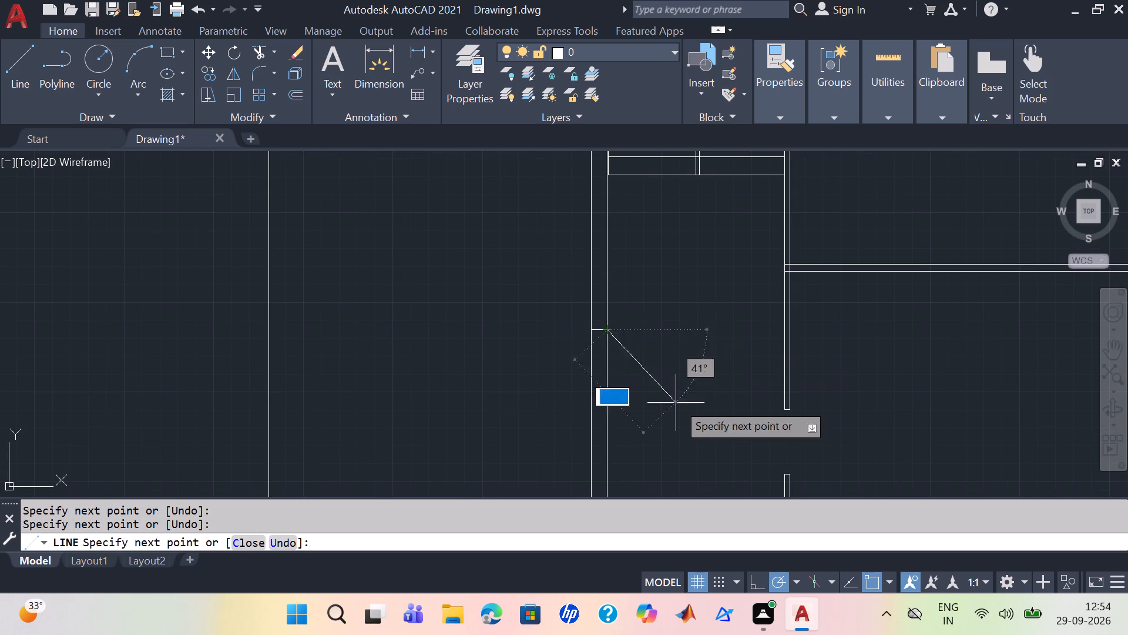
key("Escape")
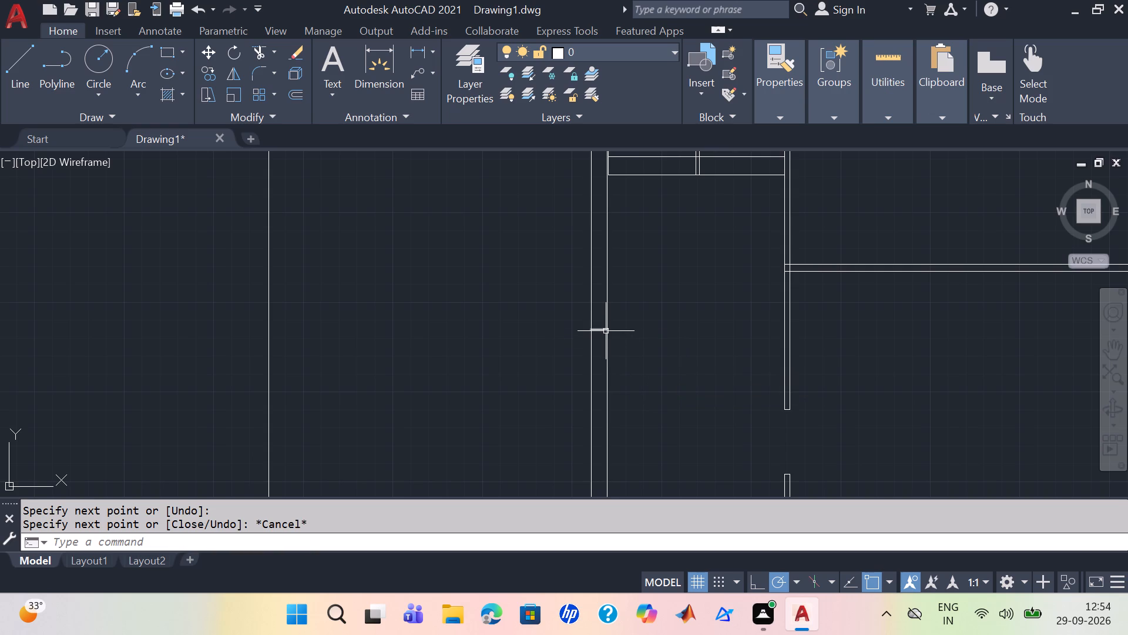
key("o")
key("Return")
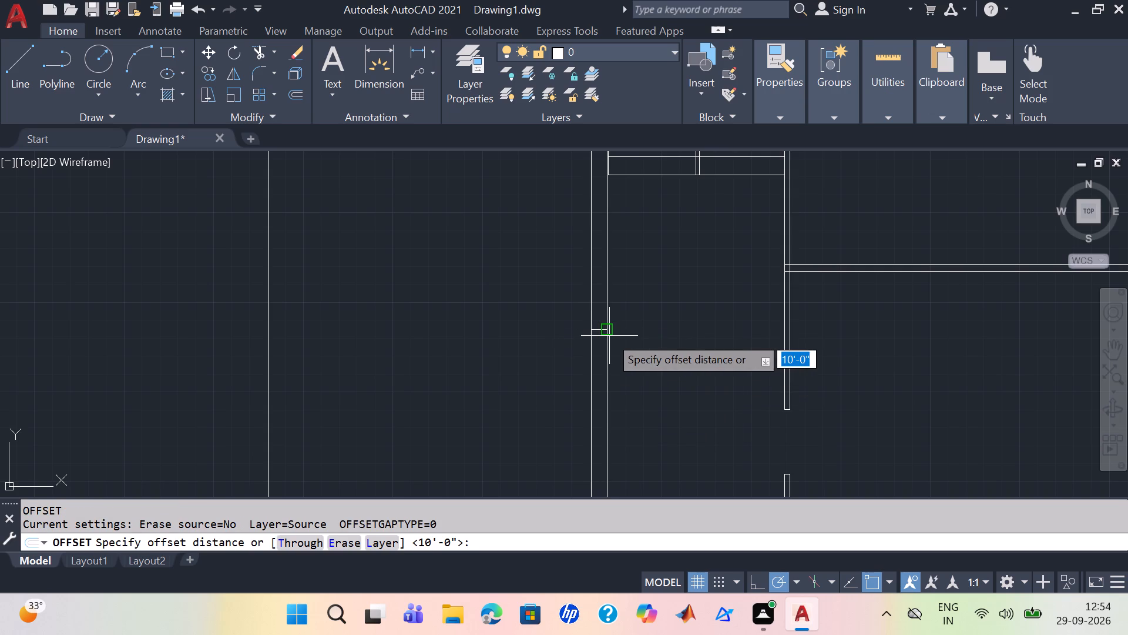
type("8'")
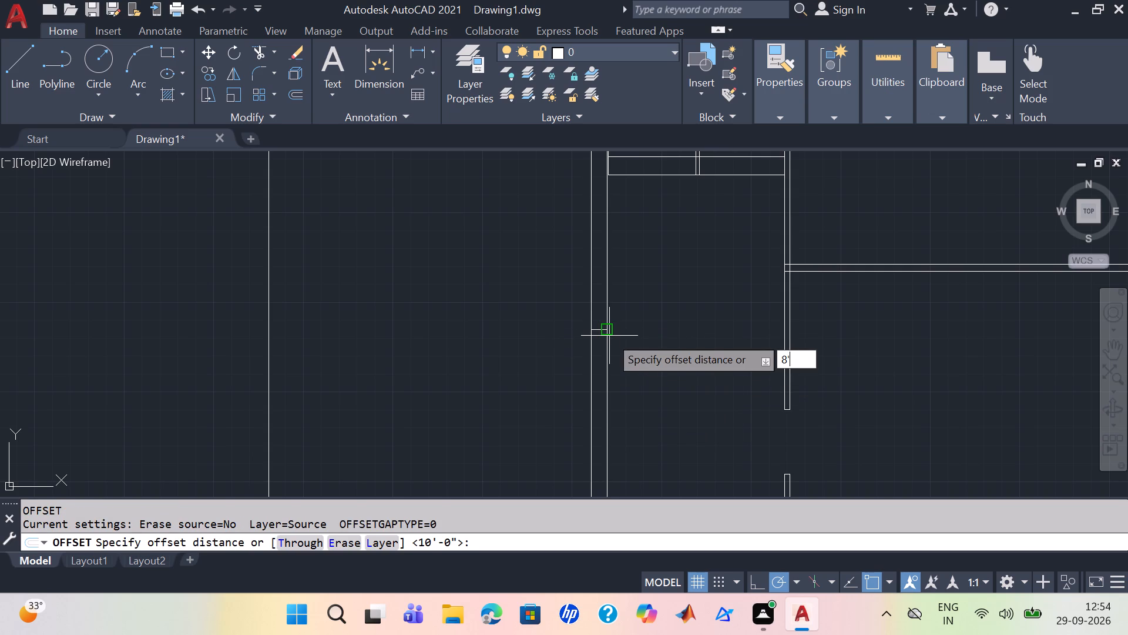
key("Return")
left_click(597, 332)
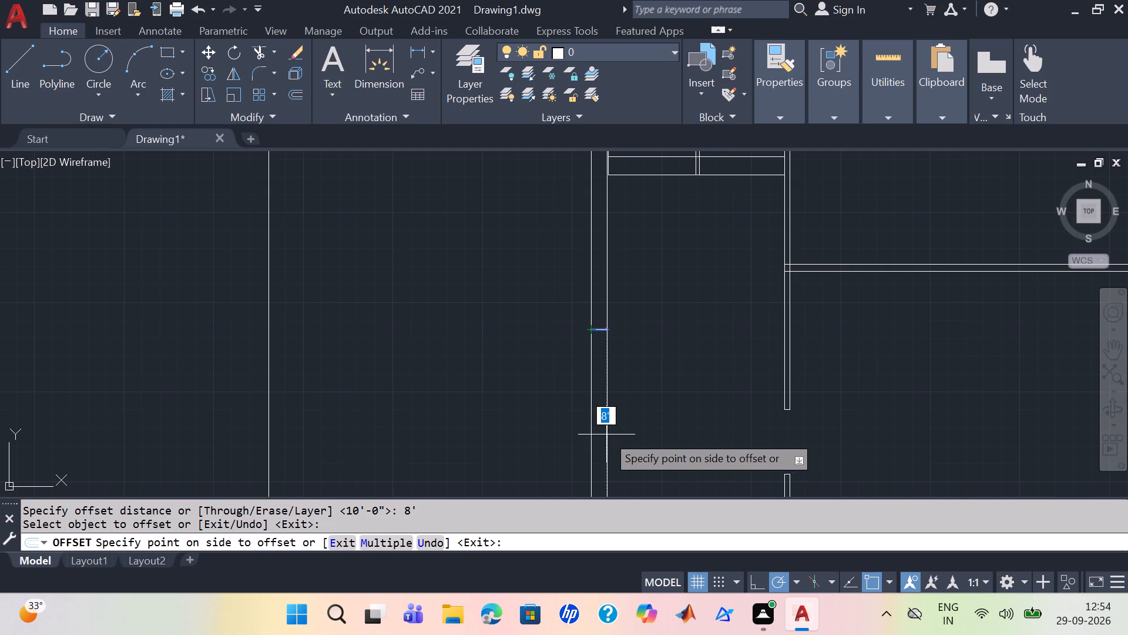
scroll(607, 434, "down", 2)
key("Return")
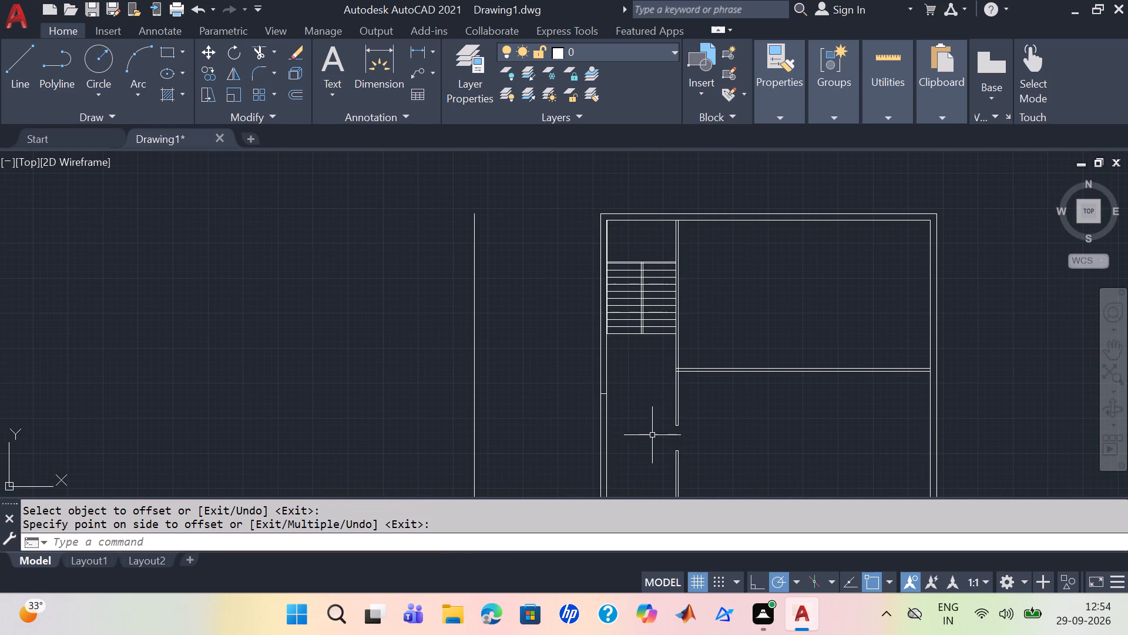
Offset the short line across the left outer wall by 8', putting the copy higher up beside the staircase.
middle_click_drag(643, 440, 620, 343)
scroll(585, 305, "up", 2)
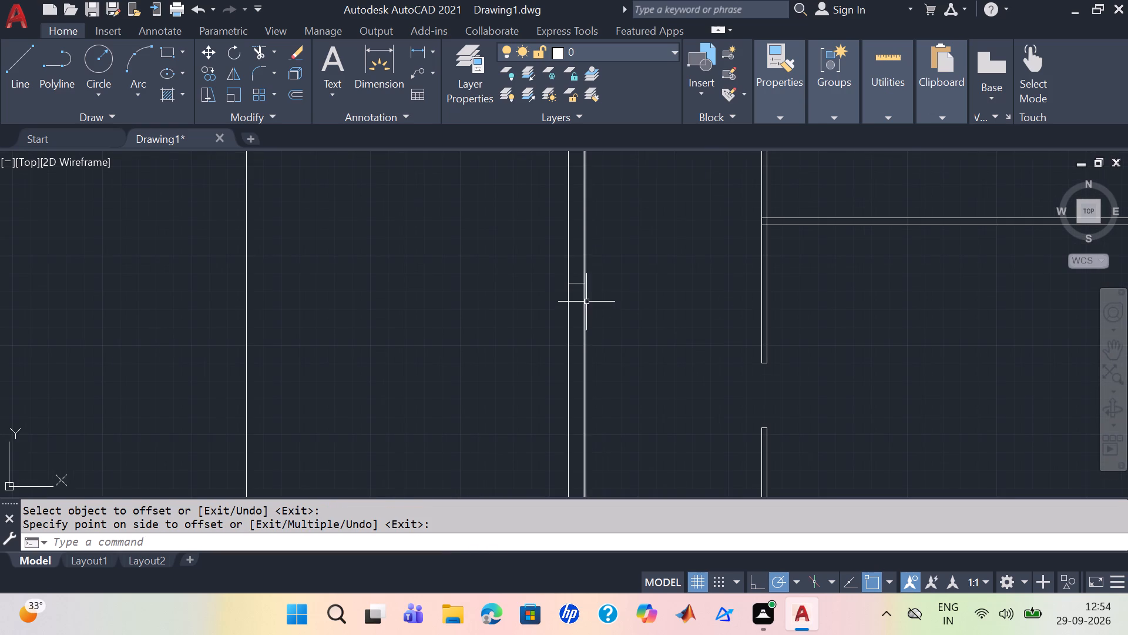
key("o")
key("Return")
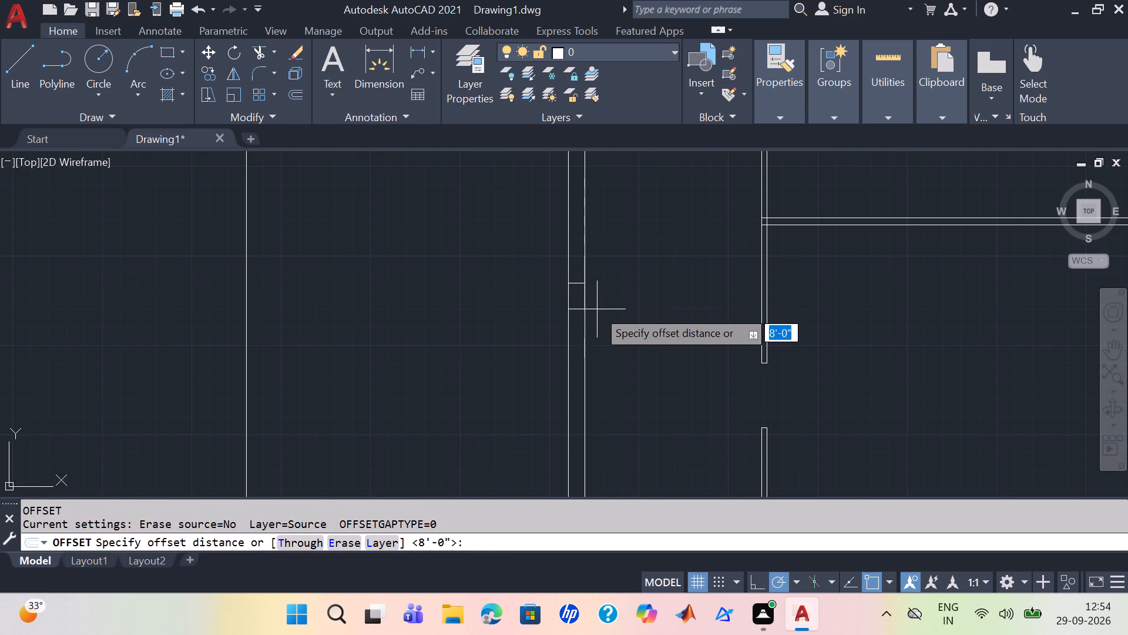
key("8")
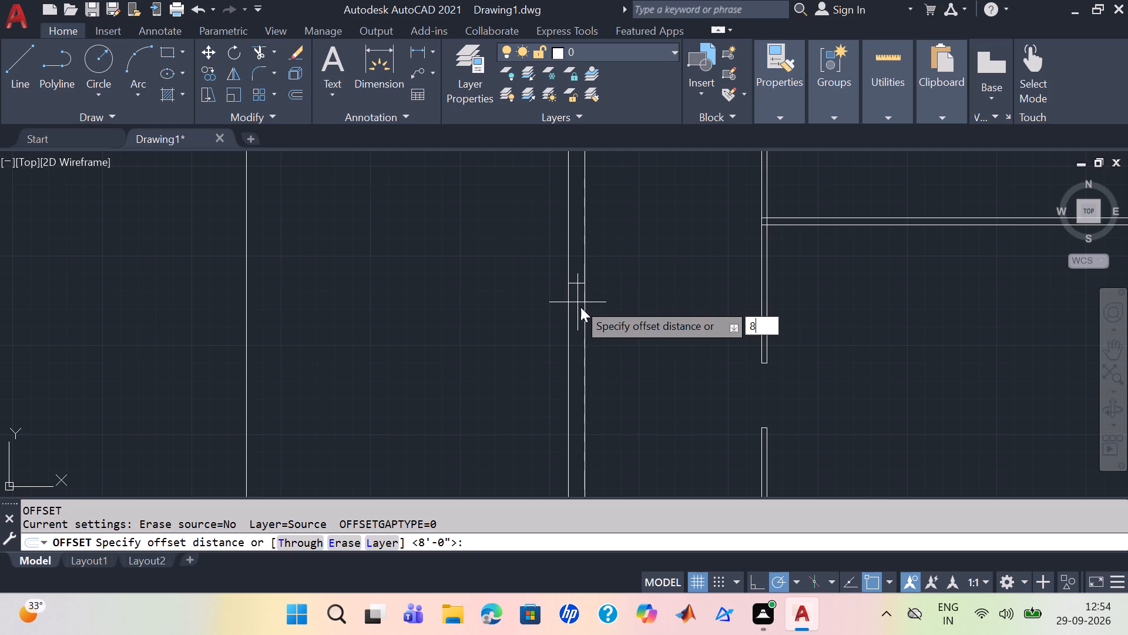
key("apostrophe")
key("Return")
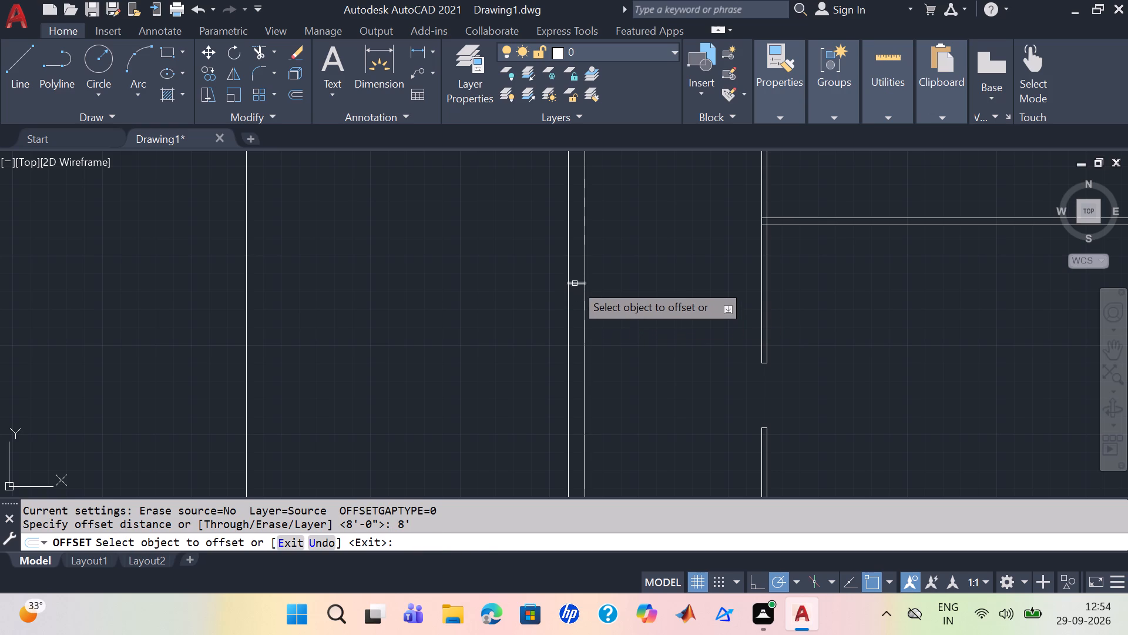
left_click(575, 283)
left_click(576, 290)
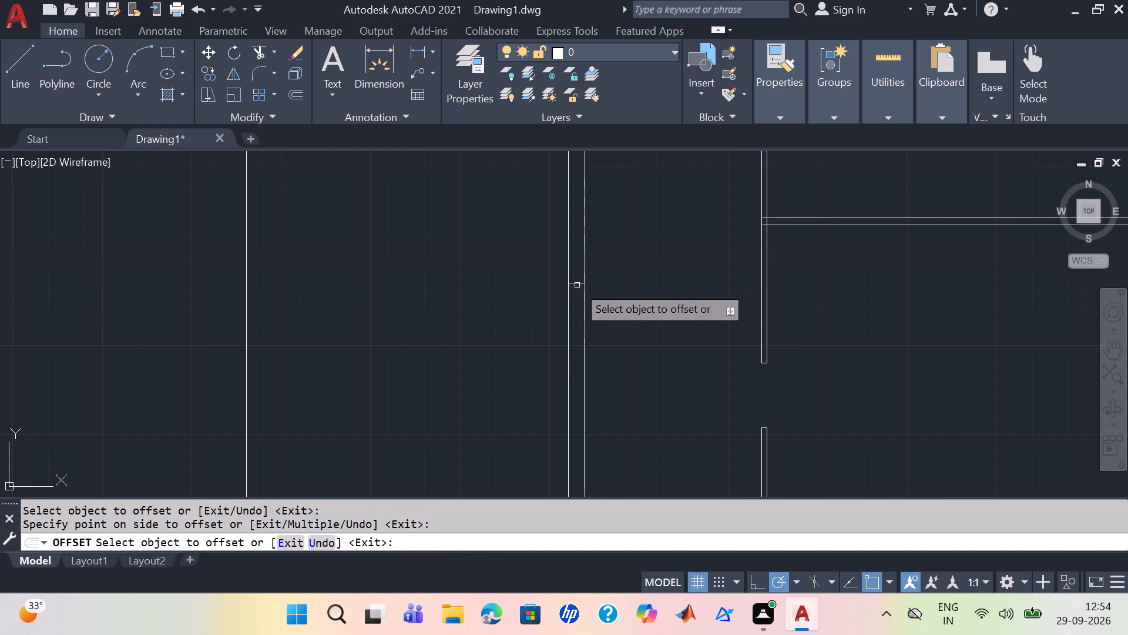
triple_click(577, 284)
double_click(577, 284)
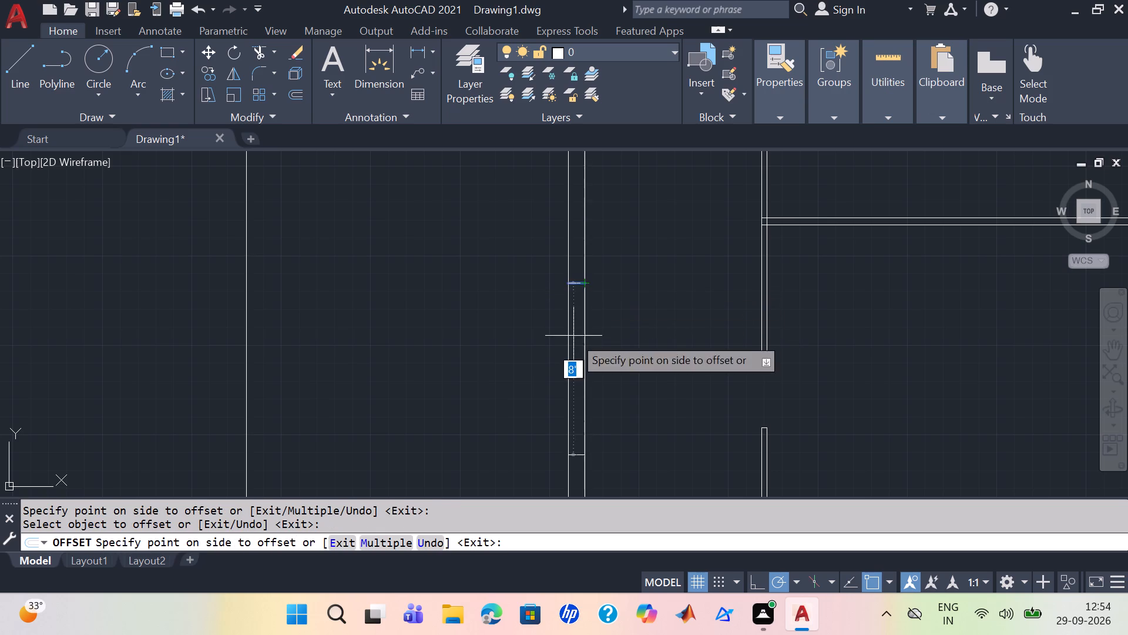
left_click(578, 455)
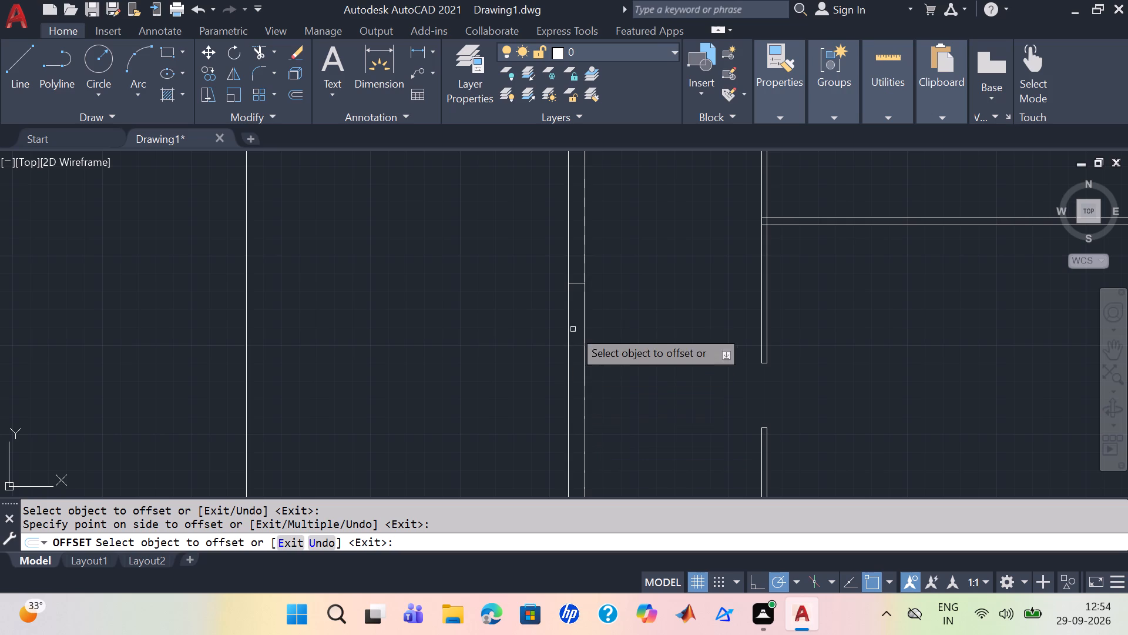
Offset the original short line across the left outer wall by 6' downward to mark the opening's second edge.
left_click(577, 283)
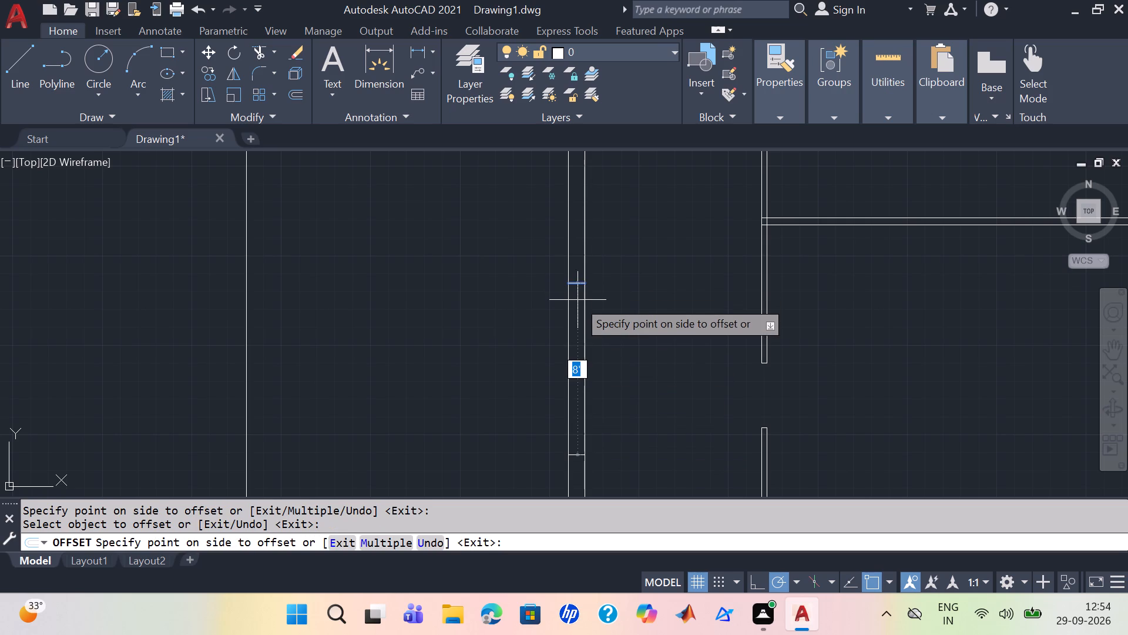
scroll(578, 323, "down", 1)
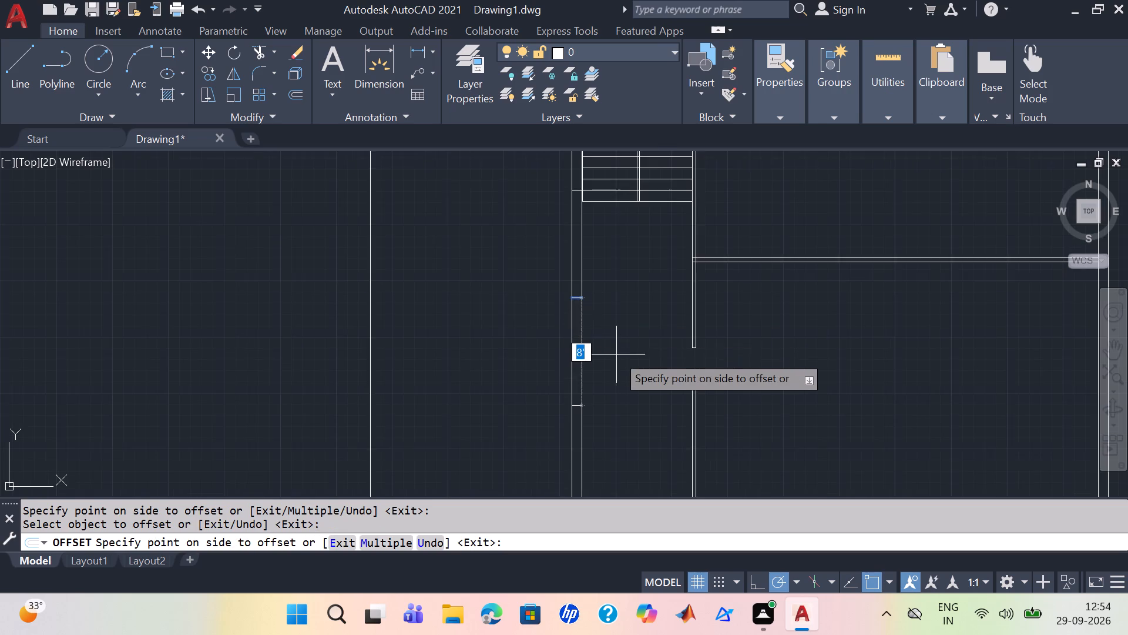
scroll(617, 358, "down", 1)
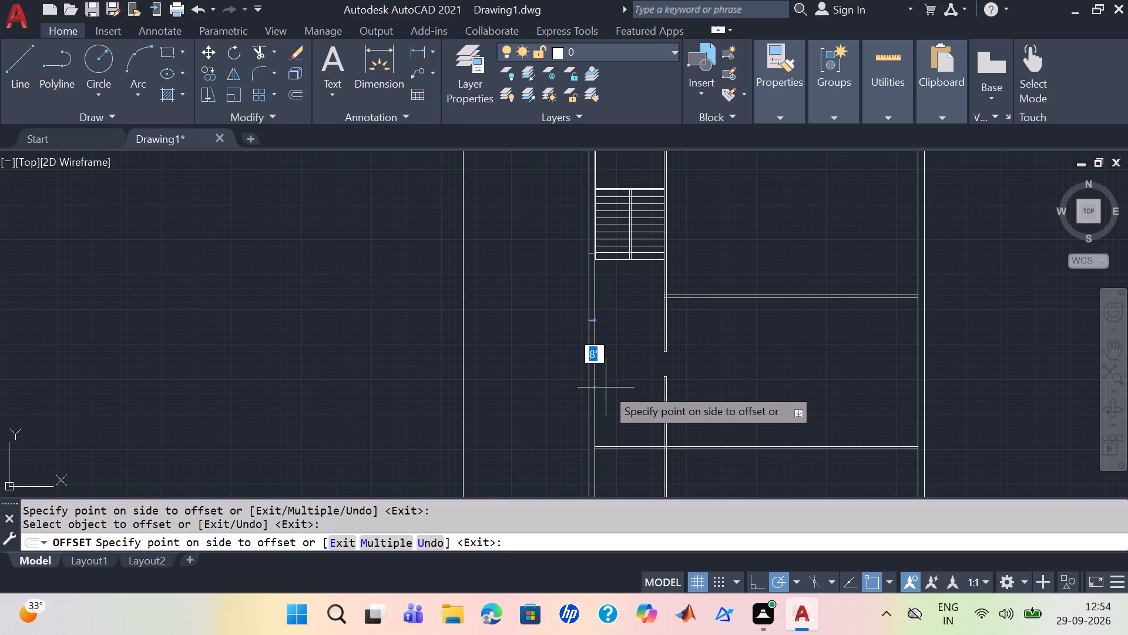
scroll(599, 395, "down", 1)
scroll(599, 396, "up", 1)
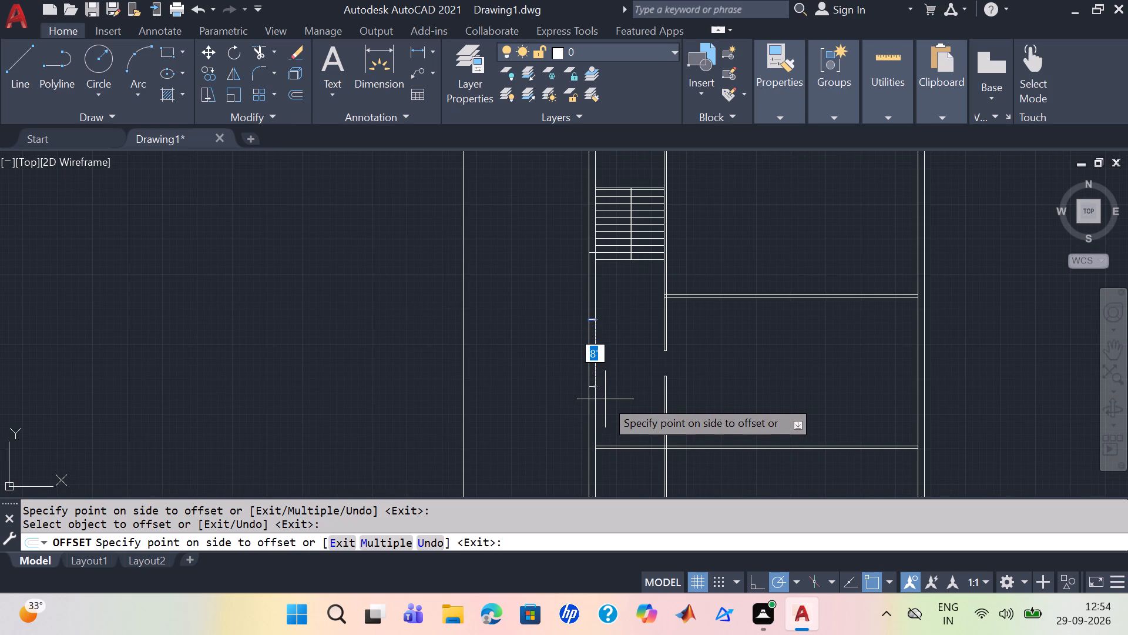
scroll(605, 399, "up", 1)
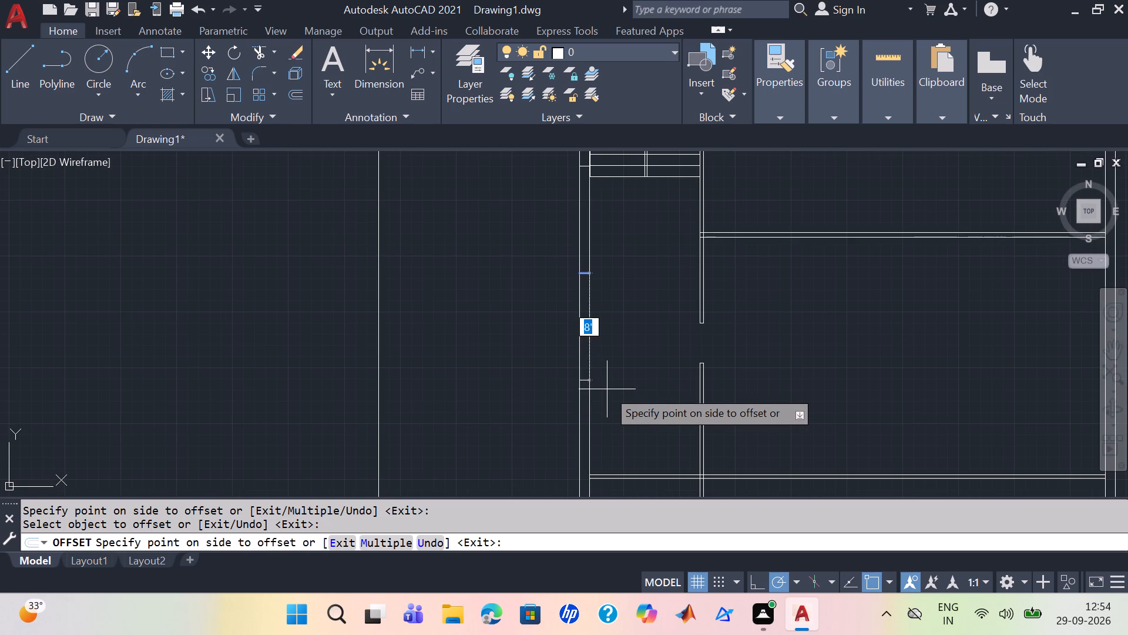
key("6")
key("apostrophe")
key("Return")
scroll(592, 385, "down", 1)
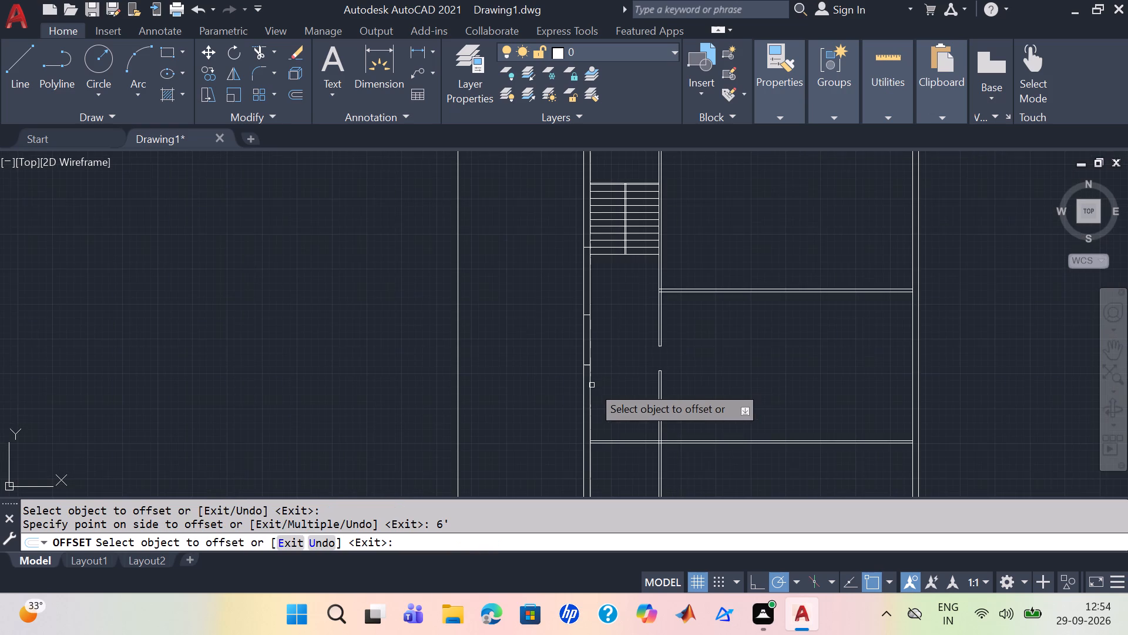
middle_click_drag(613, 383, 608, 419)
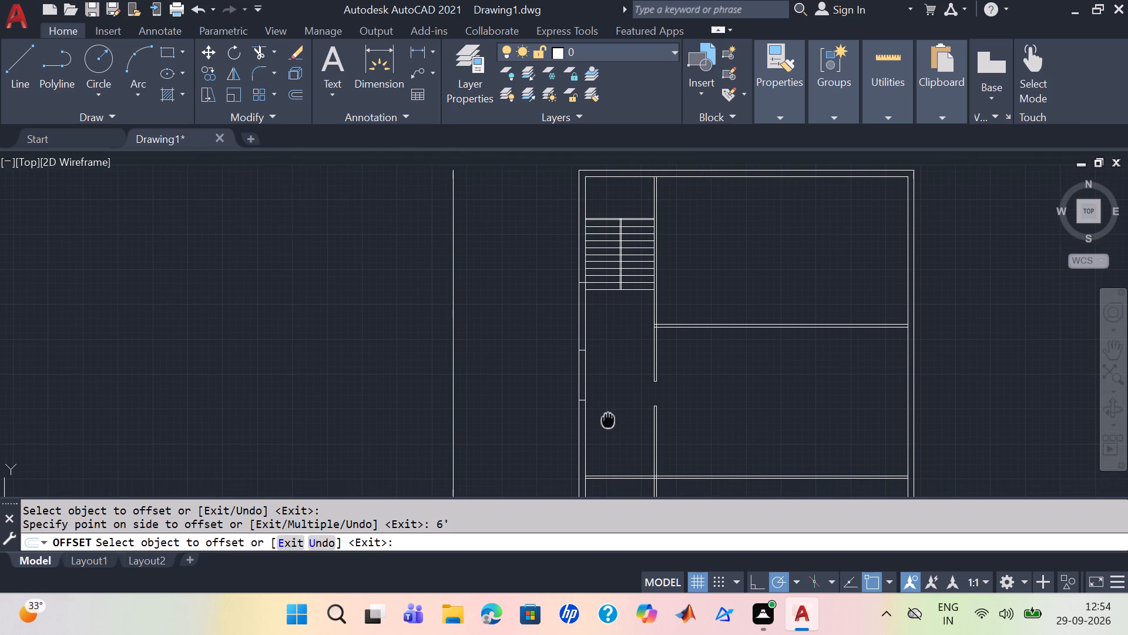
middle_click_drag(608, 419, 607, 418)
scroll(612, 422, "up", 1)
middle_click(612, 422)
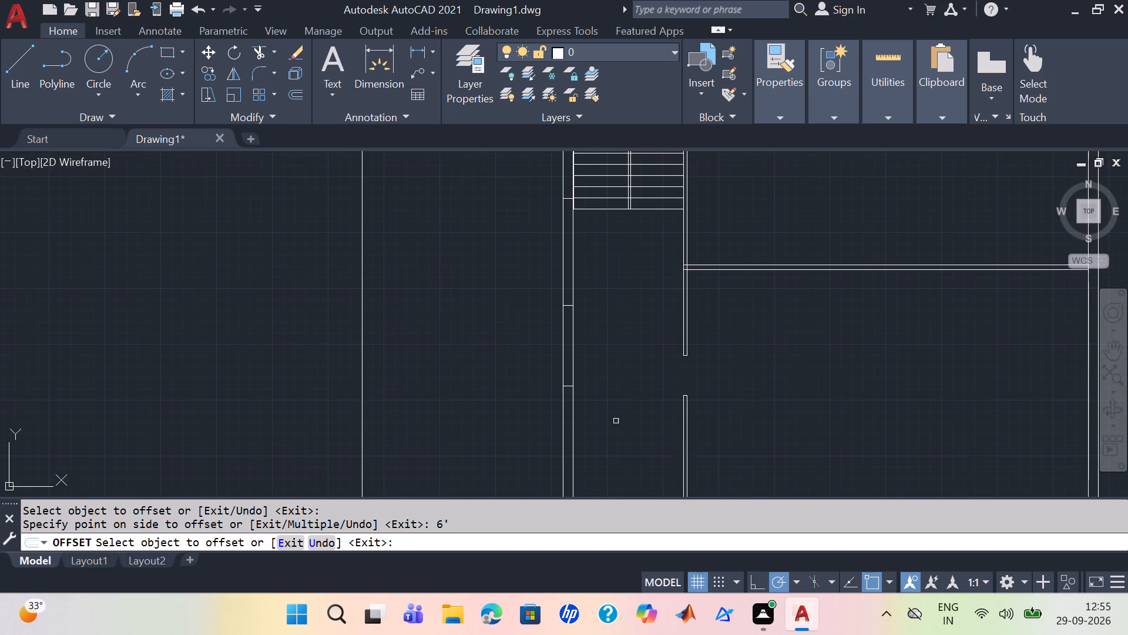
key("t")
key("r")
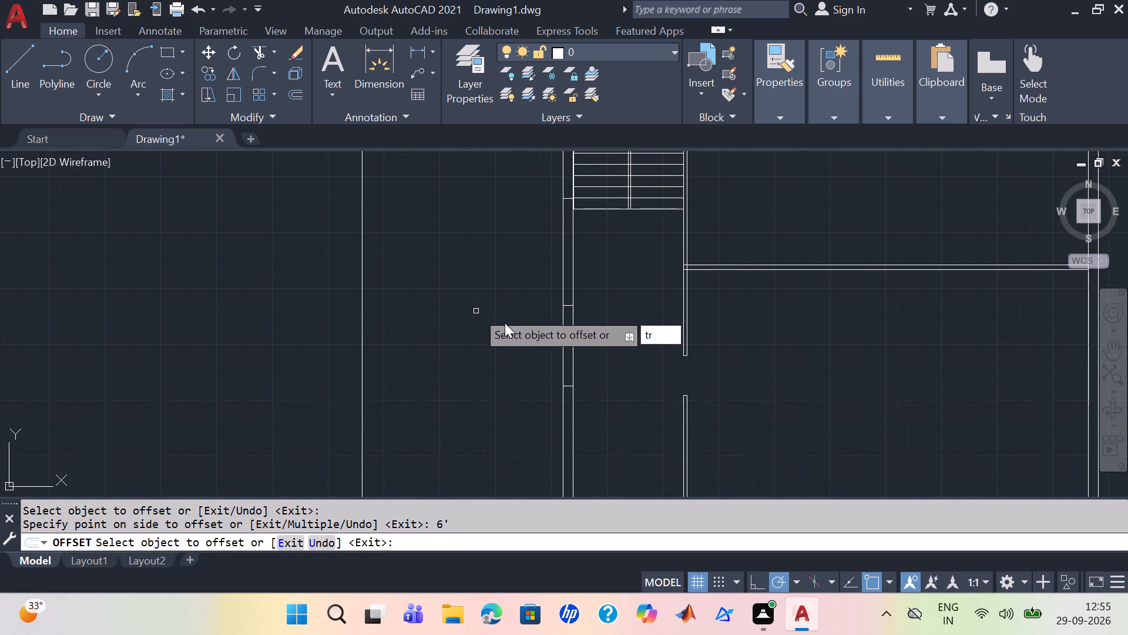
key("Escape")
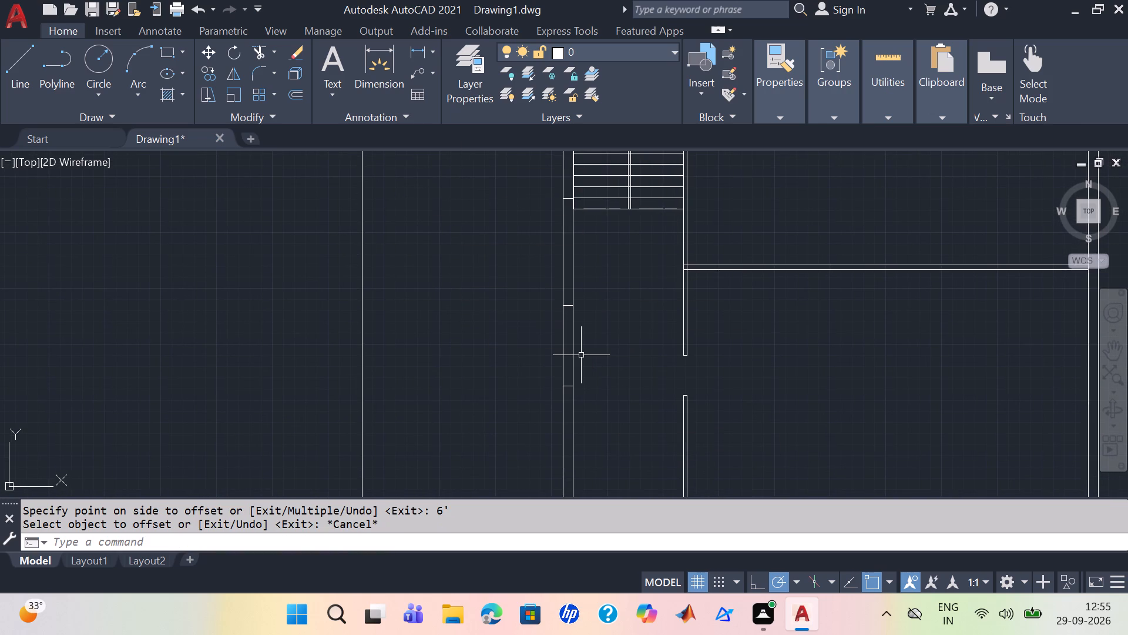
Trim both faces of the left outer wall between the two short lines below the staircase to open the 6' gap.
key("t")
key("r")
left_click(646, 394)
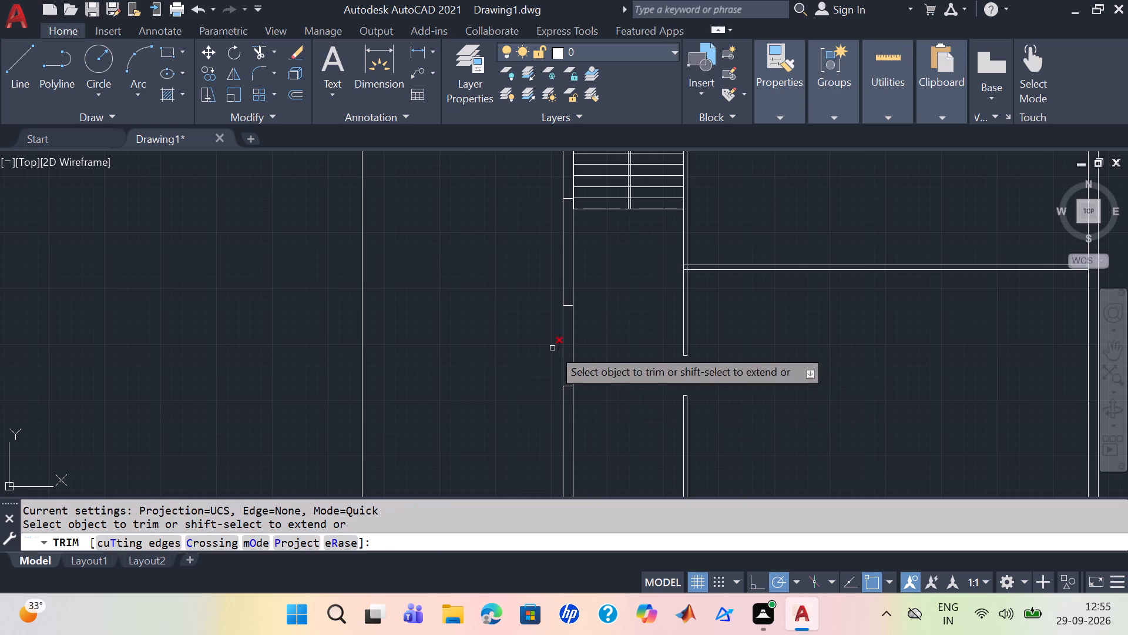
left_click_drag(552, 348, 599, 361)
scroll(590, 365, "down", 1)
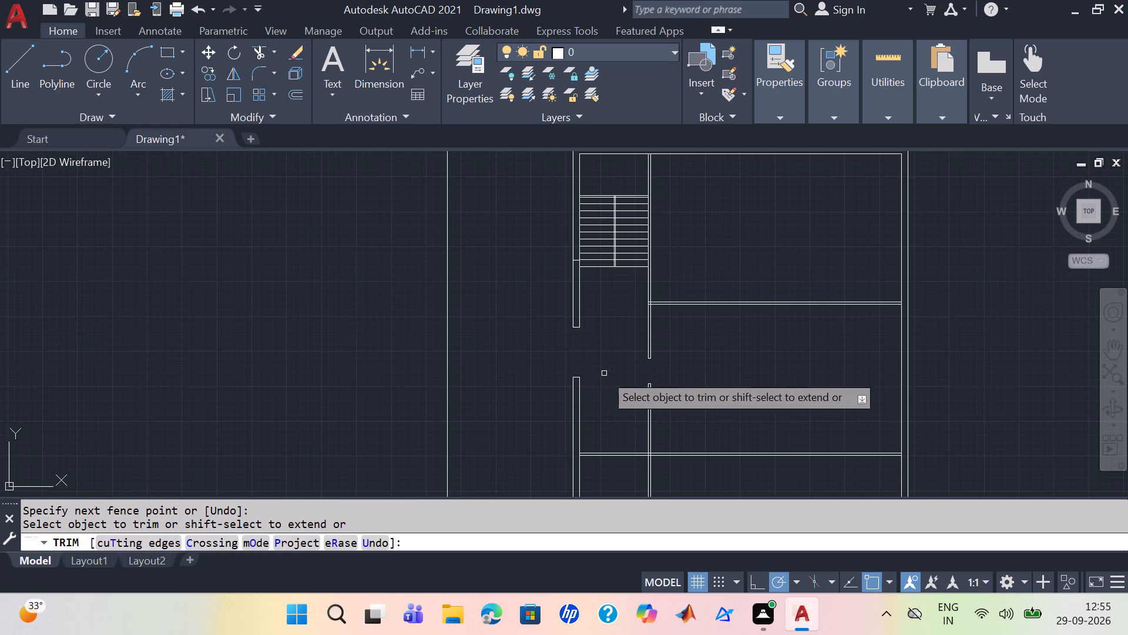
Trim away both lines of the middle horizontal partition where it crosses the corridor between the left outer wall and the vertical partition.
middle_click_drag(625, 404, 600, 369)
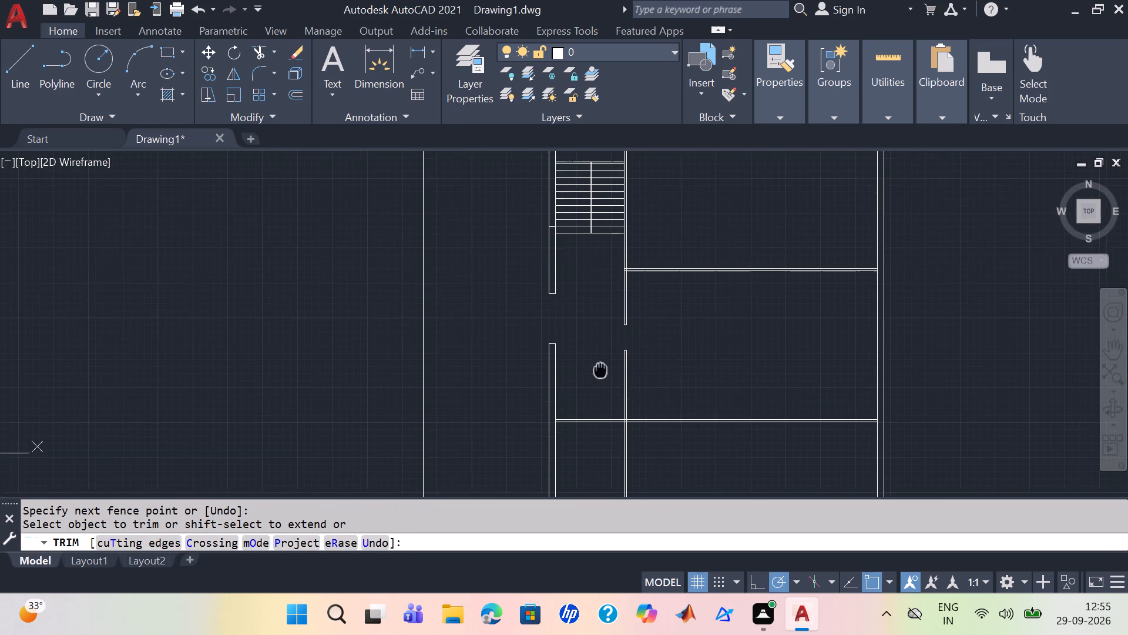
middle_click_drag(600, 369, 598, 368)
key("Escape")
scroll(731, 410, "down", 1)
middle_click_drag(729, 443, 709, 355)
scroll(677, 363, "up", 1)
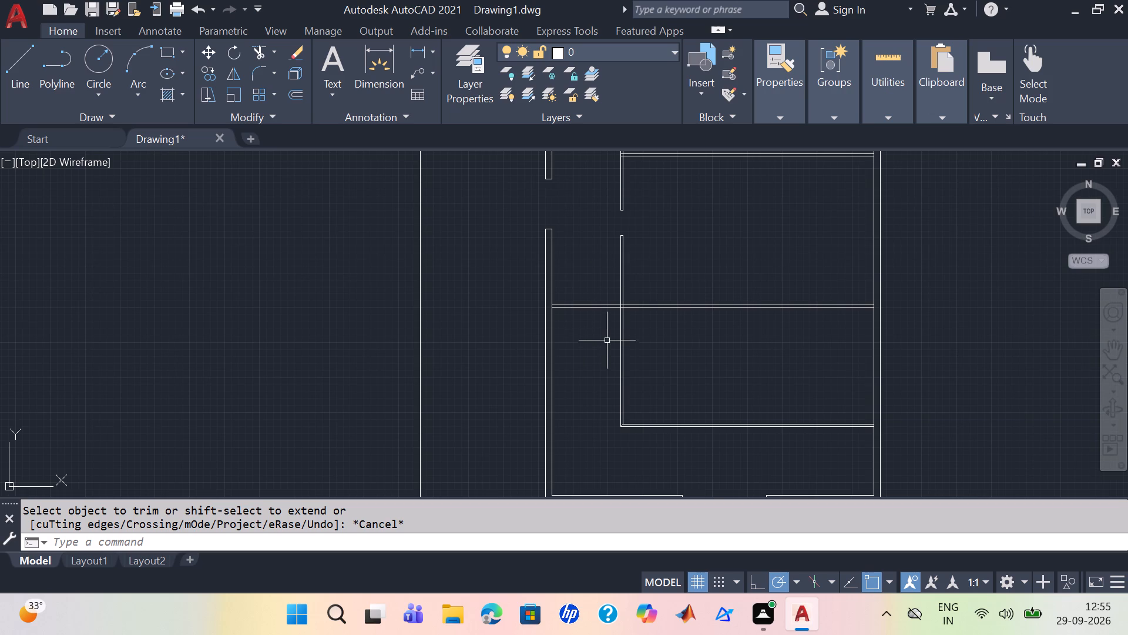
key("r")
key("BackSpace")
type("tr")
left_click(664, 386)
left_click_drag(585, 296, 599, 372)
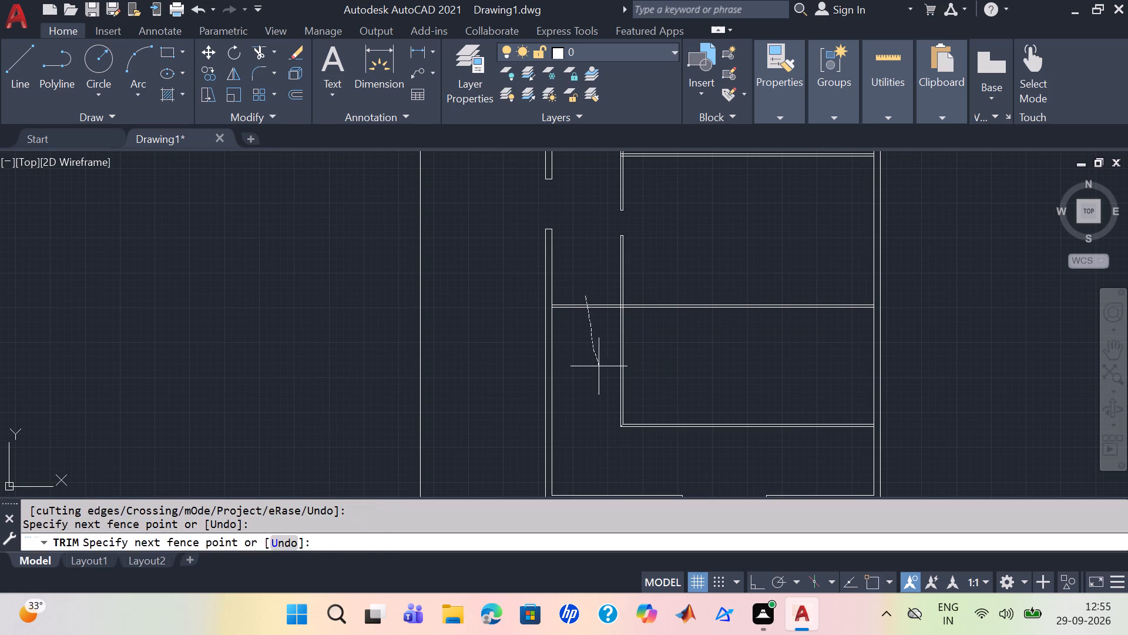
left_click_drag(599, 372, 600, 380)
key("Escape")
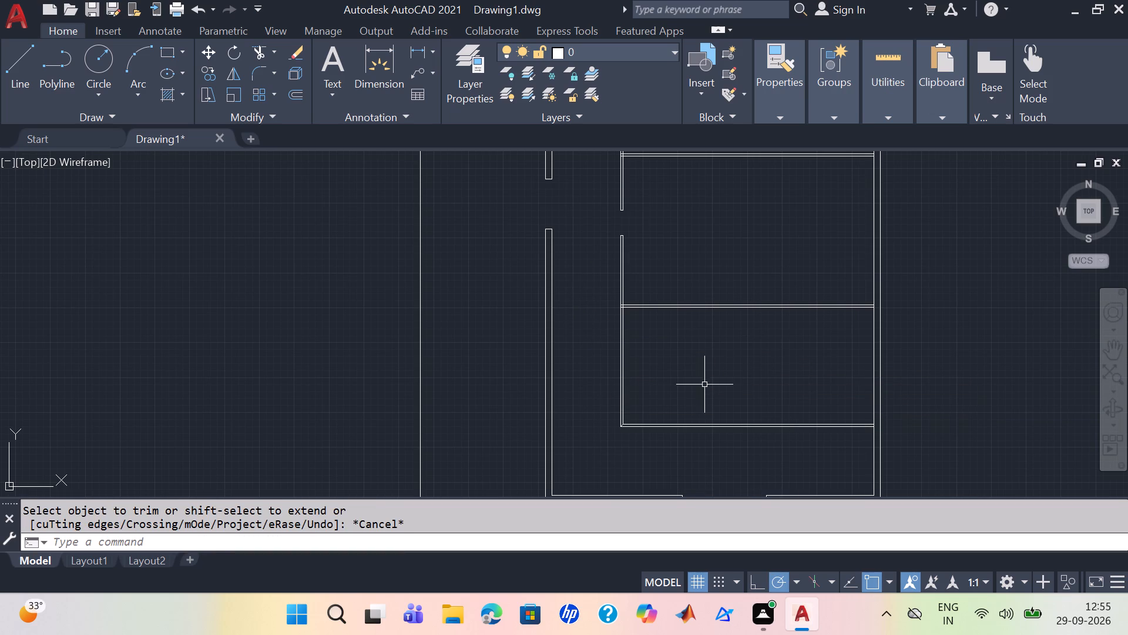
Delete the short diagonal line joining the two wall faces at the lower-left corner of the inner partition.
middle_click_drag(714, 400, 611, 402)
scroll(614, 402, "down", 1)
scroll(686, 383, "down", 1)
scroll(687, 395, "up", 1)
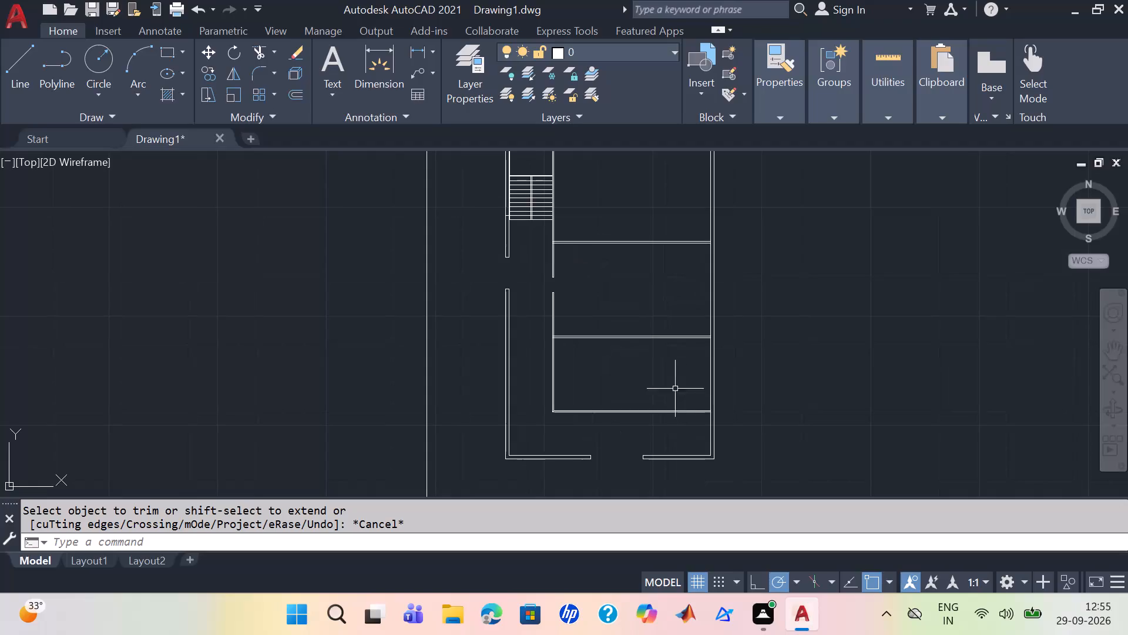
scroll(630, 428, "up", 2)
scroll(571, 431, "down", 1)
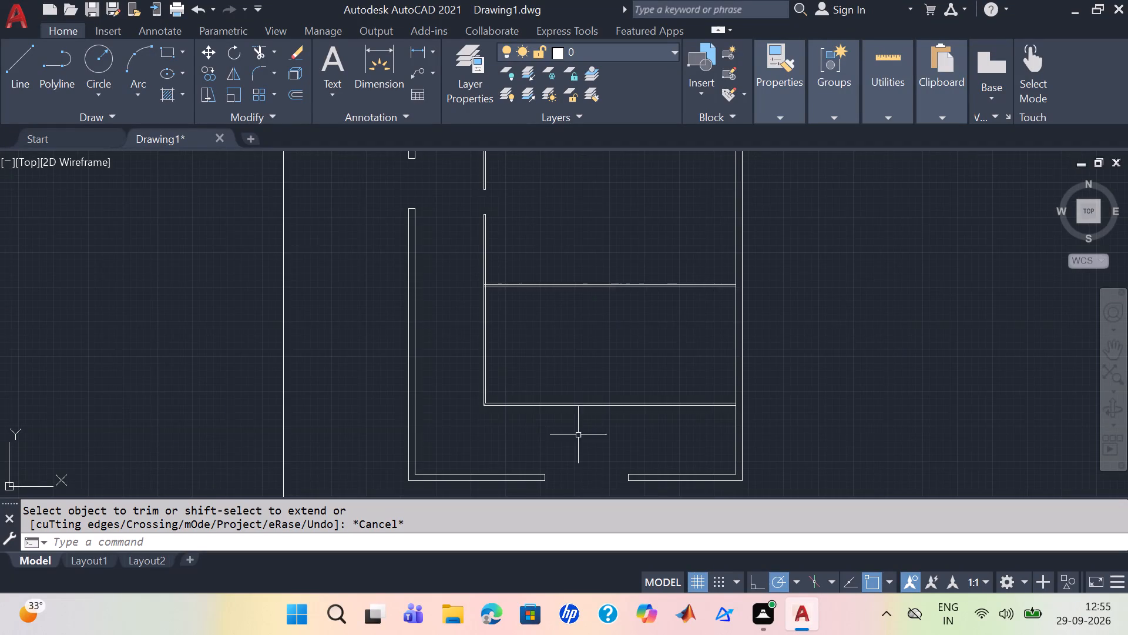
middle_click_drag(578, 444, 602, 409)
scroll(565, 420, "up", 1)
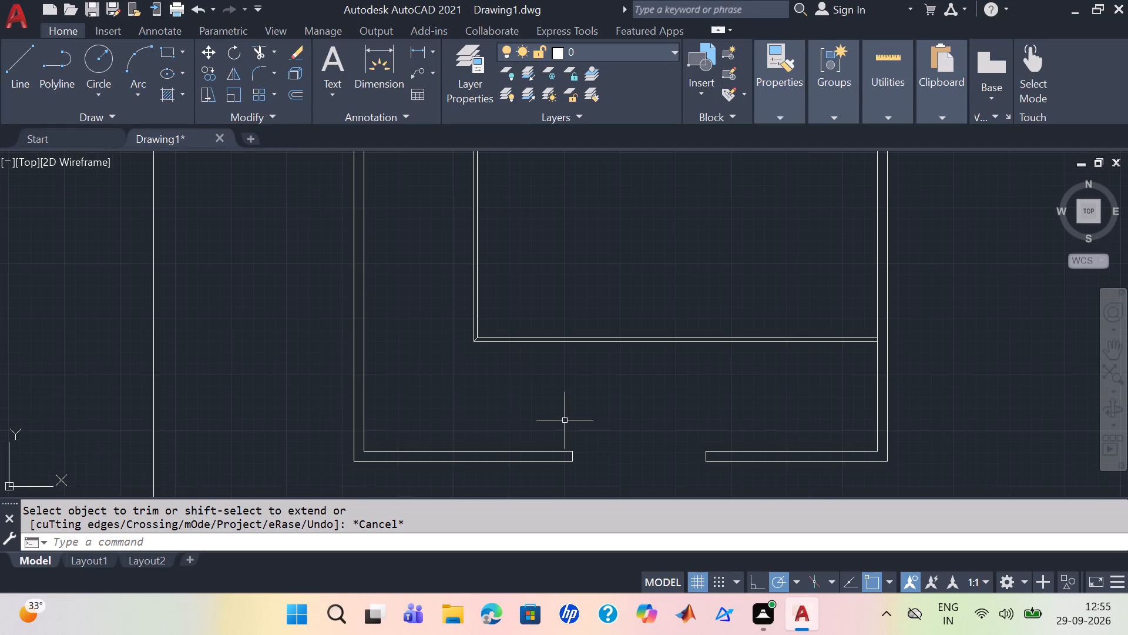
scroll(565, 423, "down", 1)
scroll(540, 409, "up", 1)
middle_click_drag(540, 409, 542, 439)
scroll(546, 433, "down", 1)
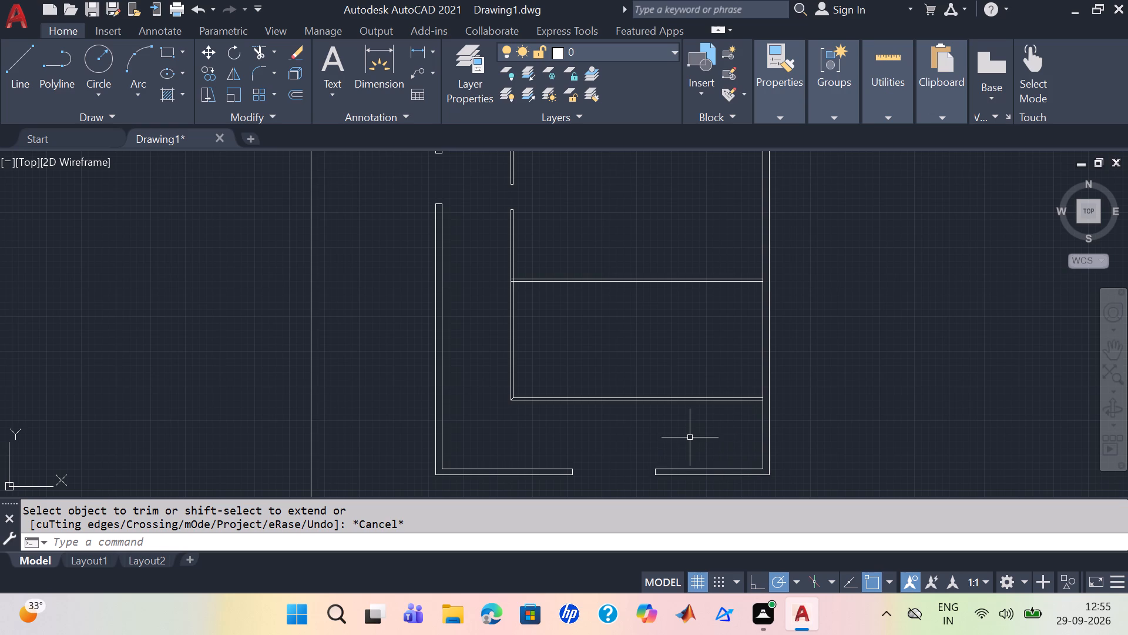
middle_click_drag(690, 437, 690, 462)
scroll(626, 423, "up", 2)
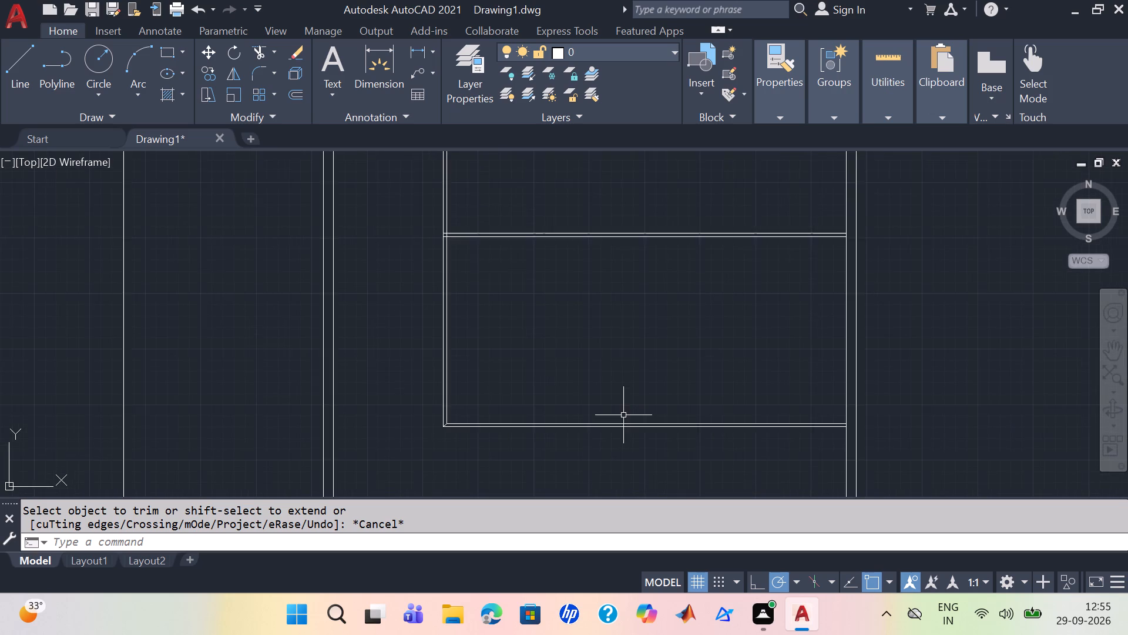
scroll(637, 438, "up", 2)
middle_click_drag(635, 436, 837, 407)
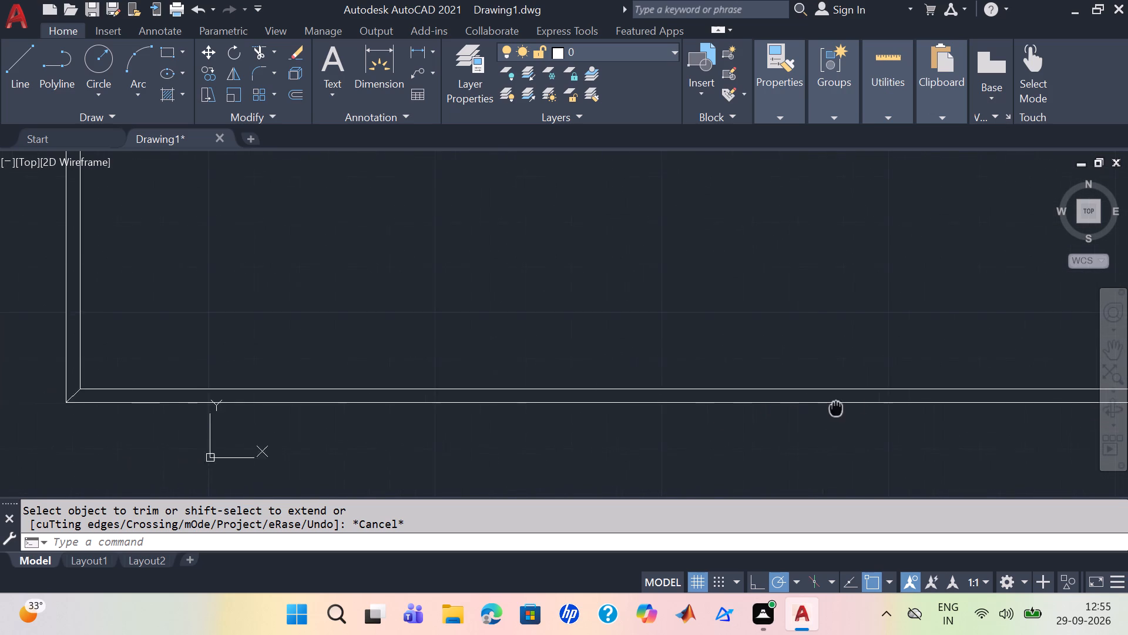
middle_click_drag(837, 407, 862, 400)
middle_click_drag(234, 315, 550, 293)
left_click(417, 367)
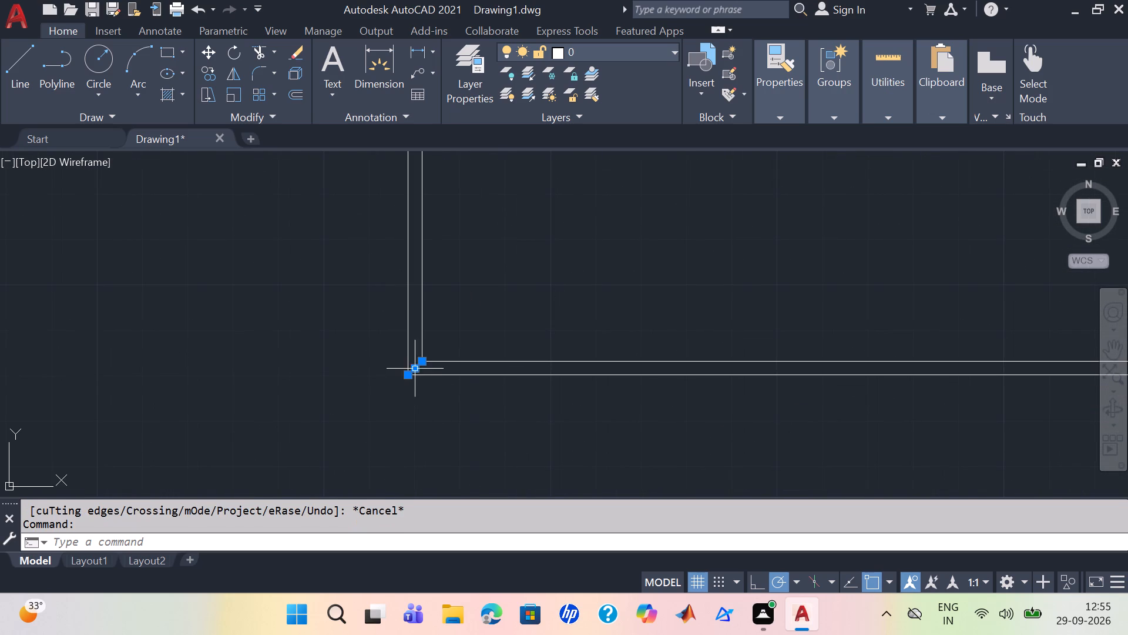
key("Delete")
Examine the whole floor plan, especially the lowest room and the entrance gap in the bottom outer wall.
scroll(538, 363, "down", 4)
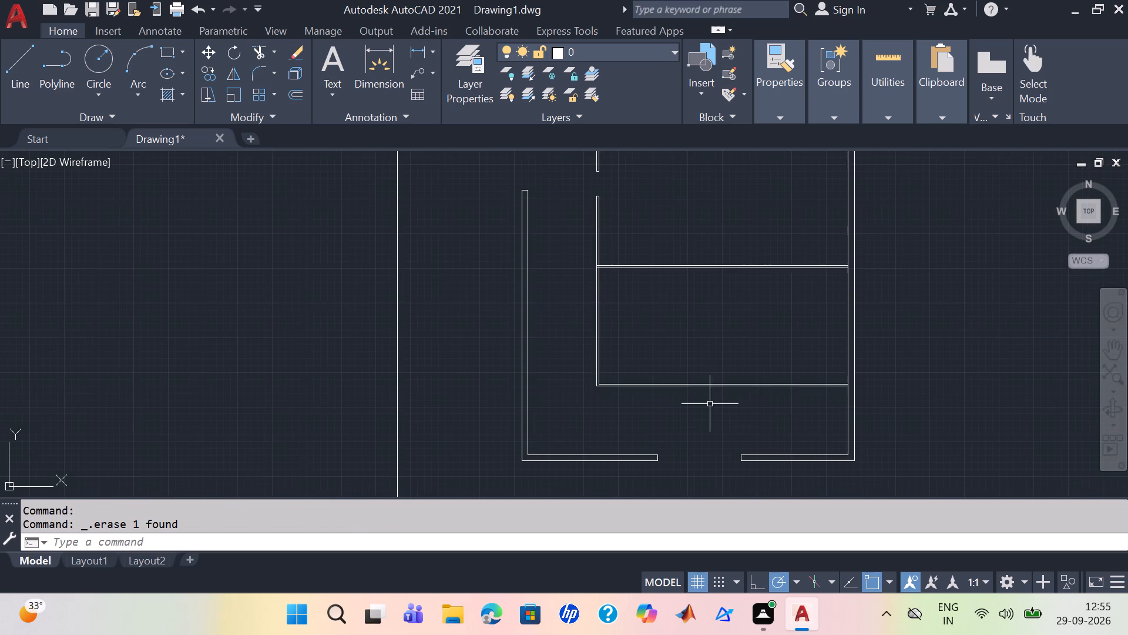
scroll(736, 447, "down", 2)
scroll(730, 445, "up", 1)
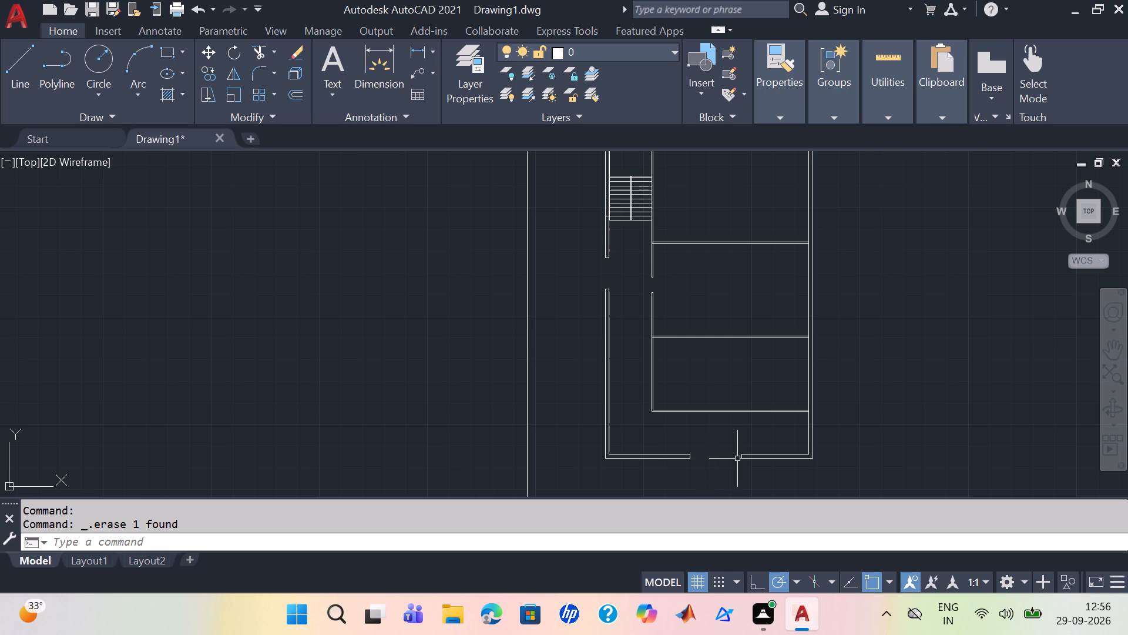
scroll(730, 454, "down", 1)
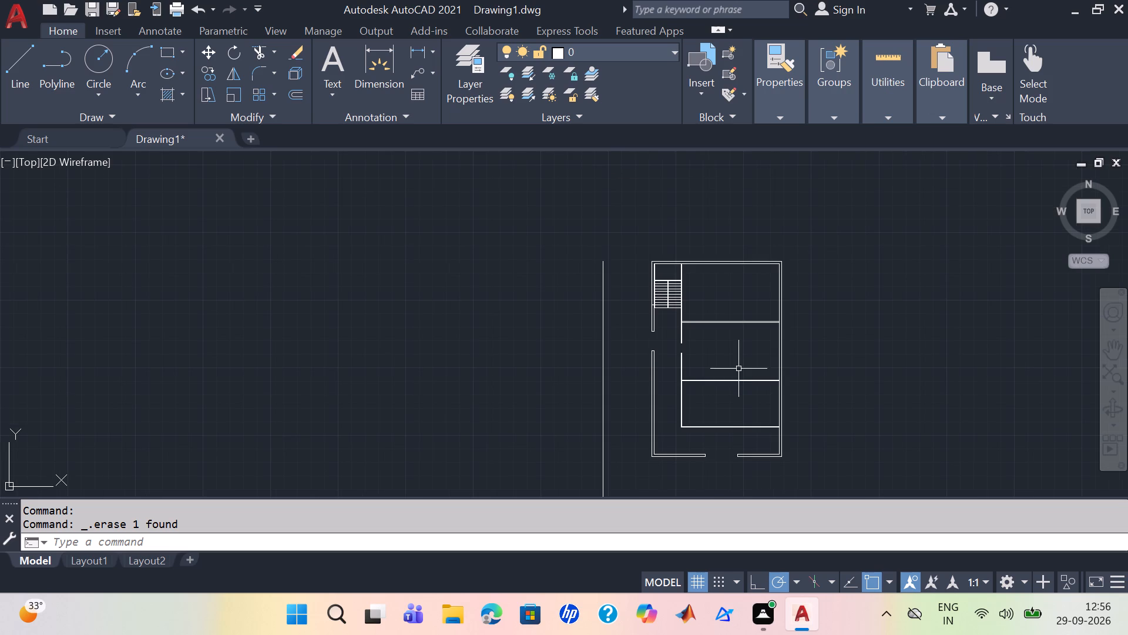
scroll(741, 377, "up", 1)
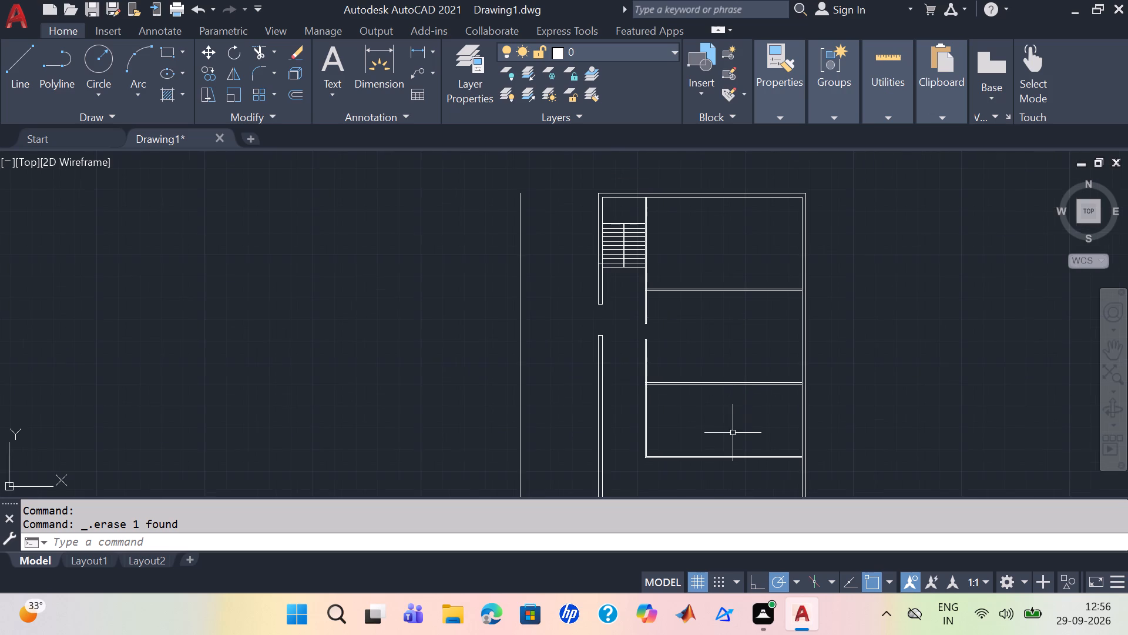
middle_click_drag(734, 433, 724, 329)
scroll(719, 352, "up", 1)
scroll(710, 393, "down", 1)
middle_click_drag(710, 393, 709, 397)
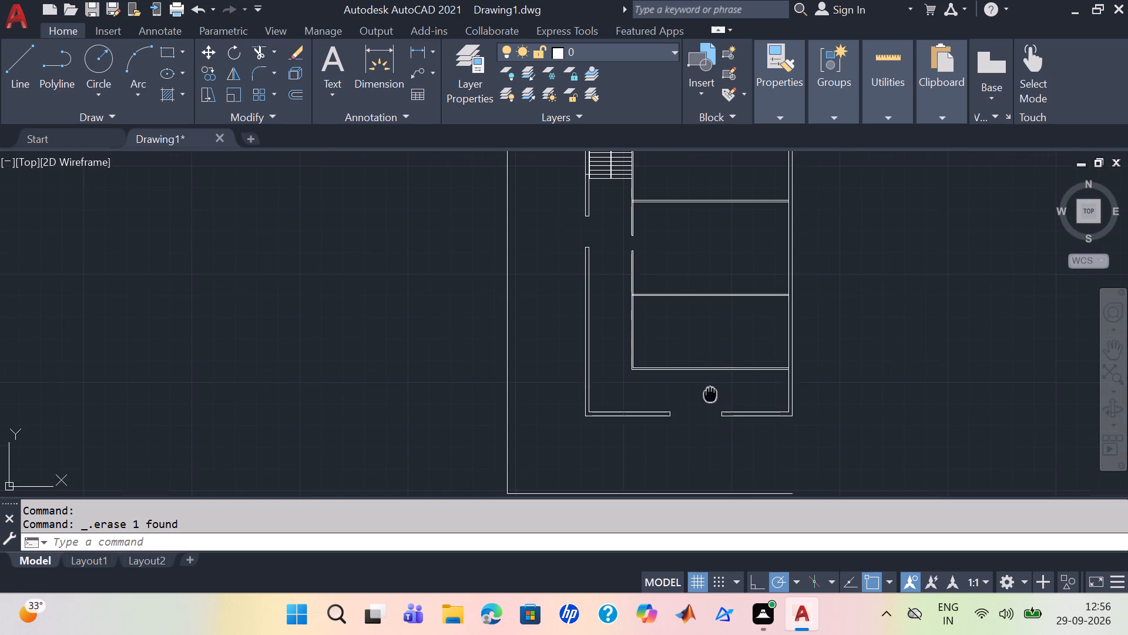
middle_click_drag(709, 397, 704, 442)
scroll(702, 415, "up", 2)
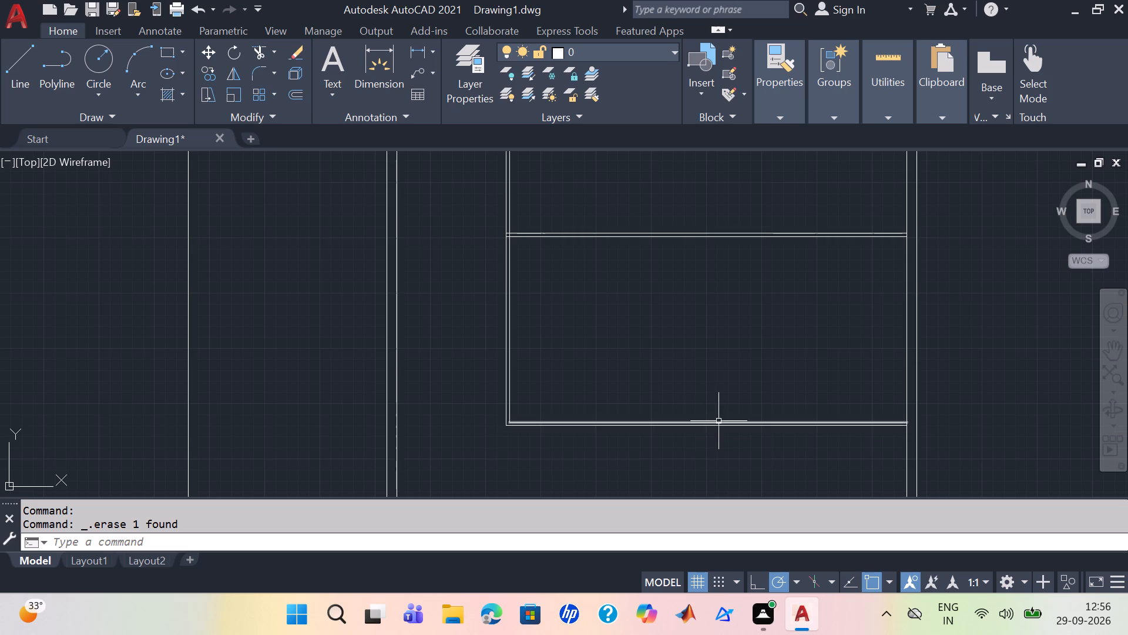
scroll(805, 442, "down", 2)
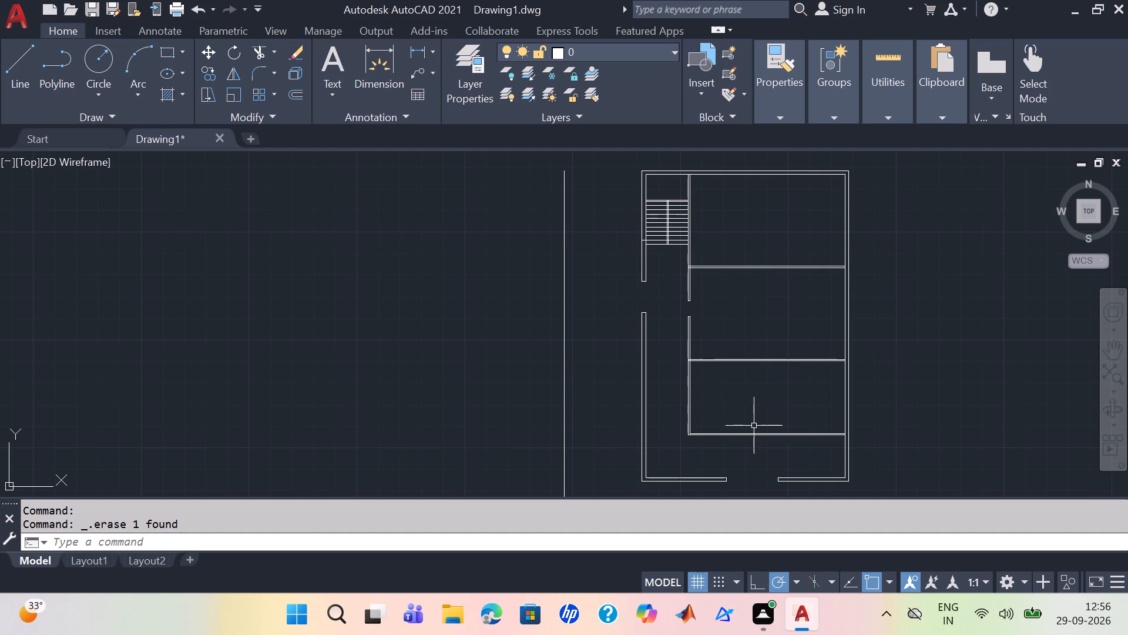
scroll(754, 426, "up", 1)
scroll(754, 429, "down", 1)
middle_click_drag(764, 468, 757, 422)
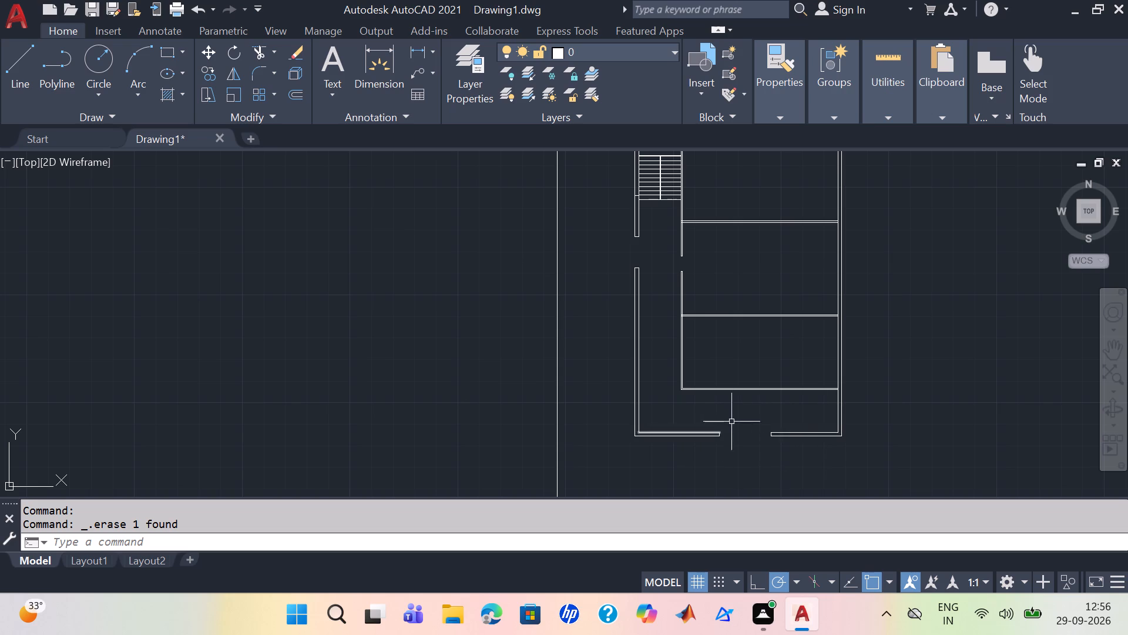
scroll(767, 420, "up", 1)
scroll(767, 420, "down", 2)
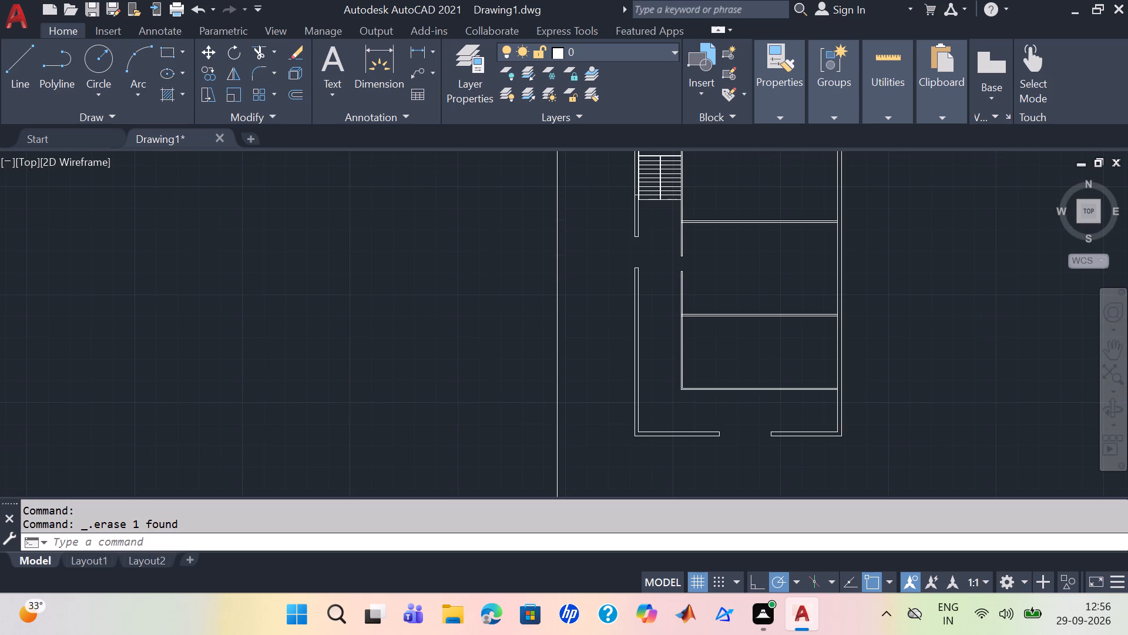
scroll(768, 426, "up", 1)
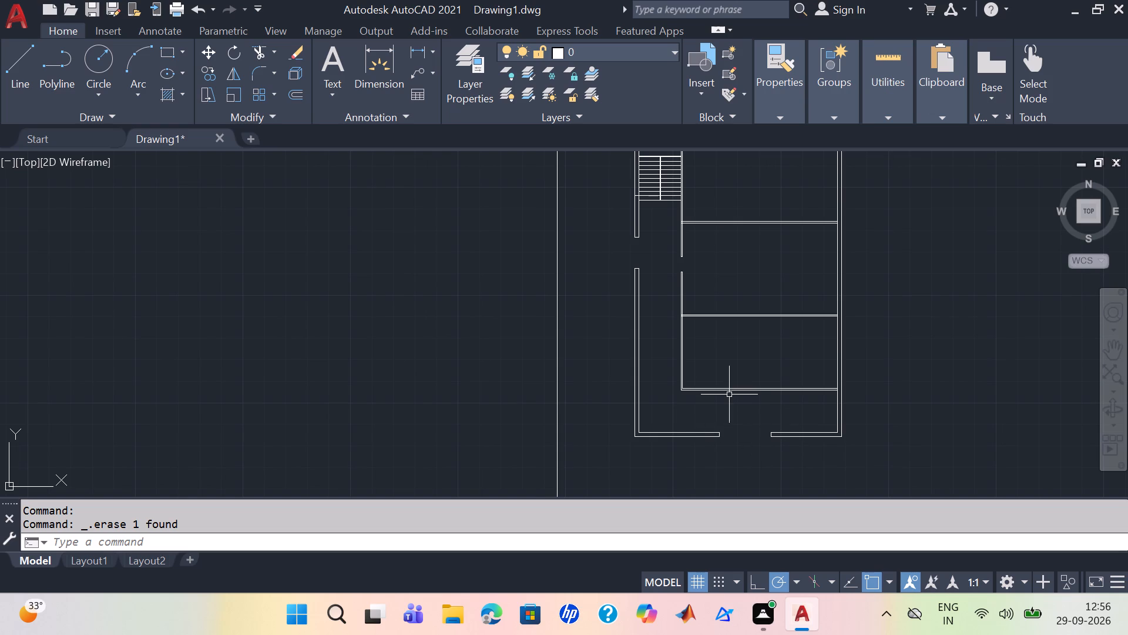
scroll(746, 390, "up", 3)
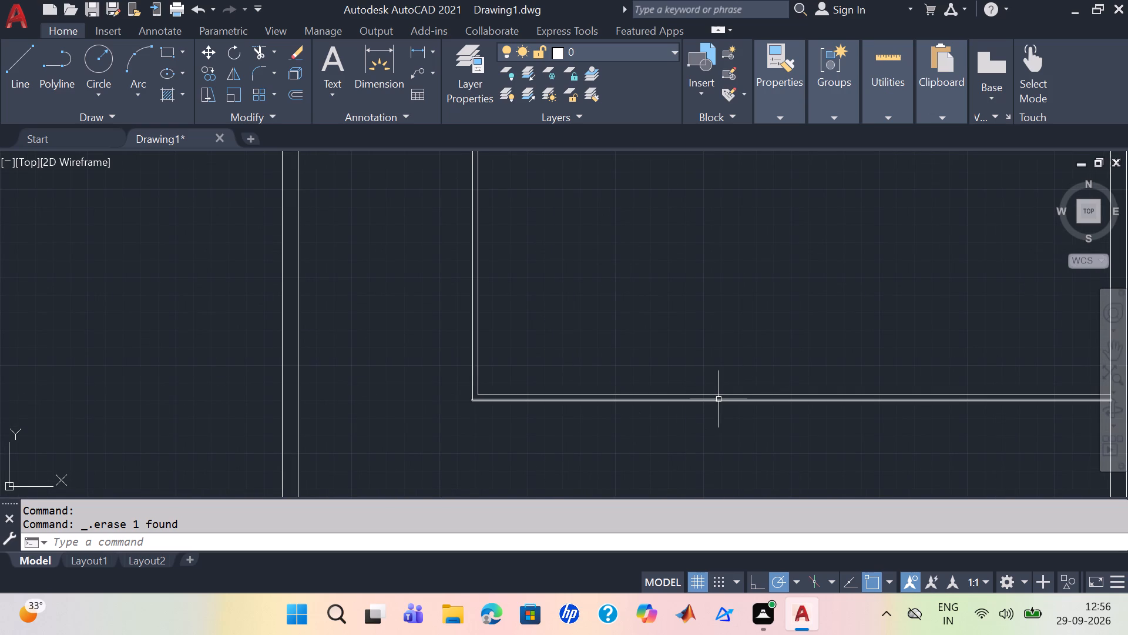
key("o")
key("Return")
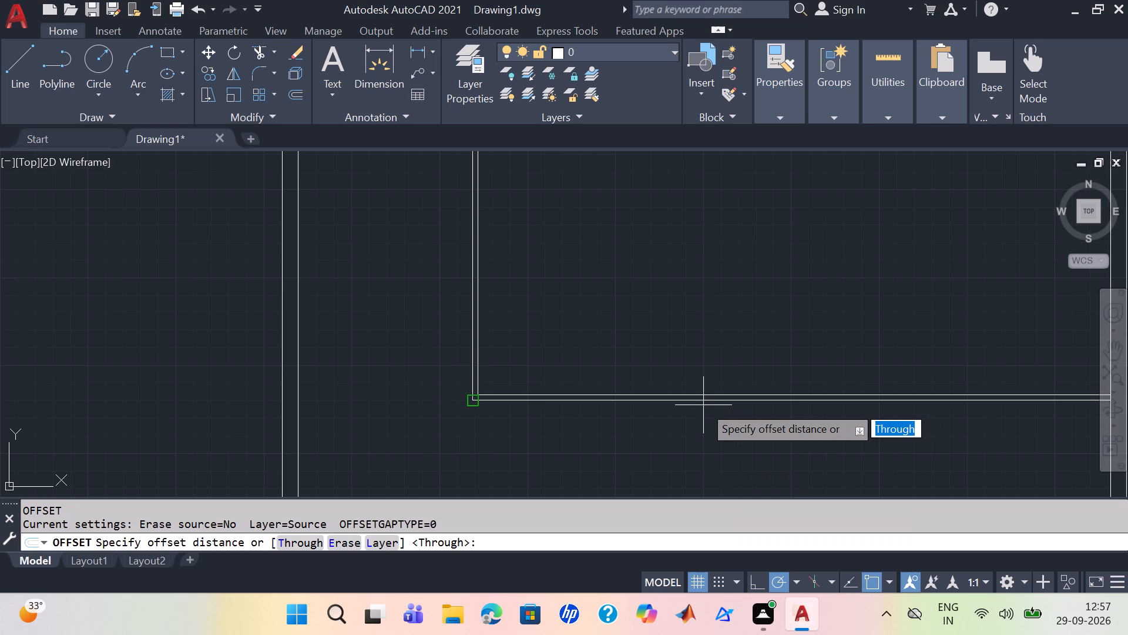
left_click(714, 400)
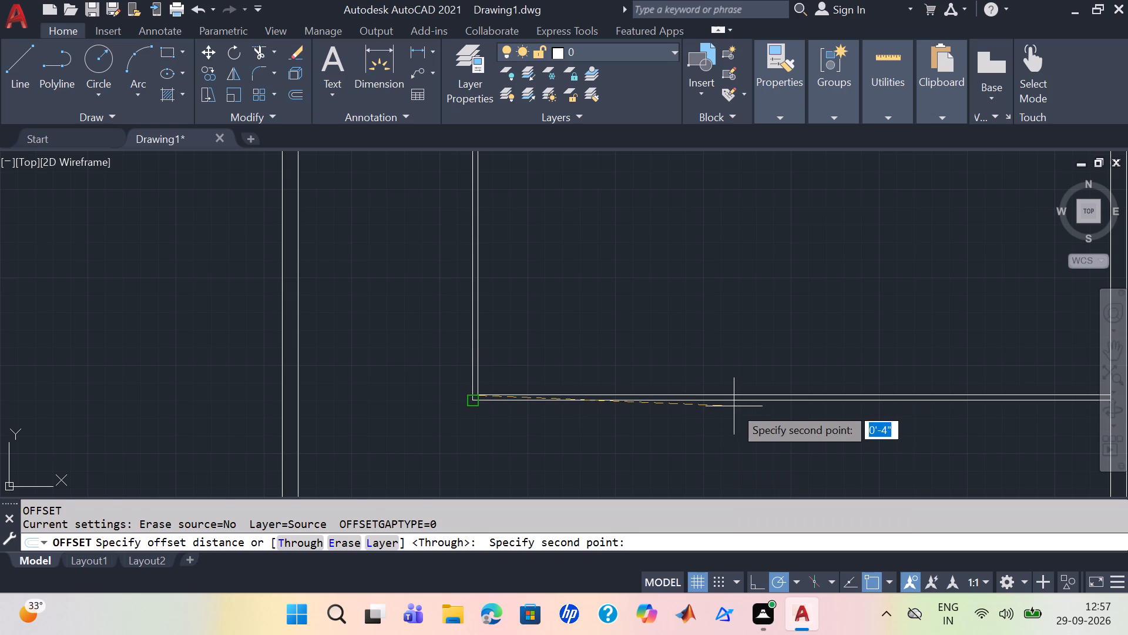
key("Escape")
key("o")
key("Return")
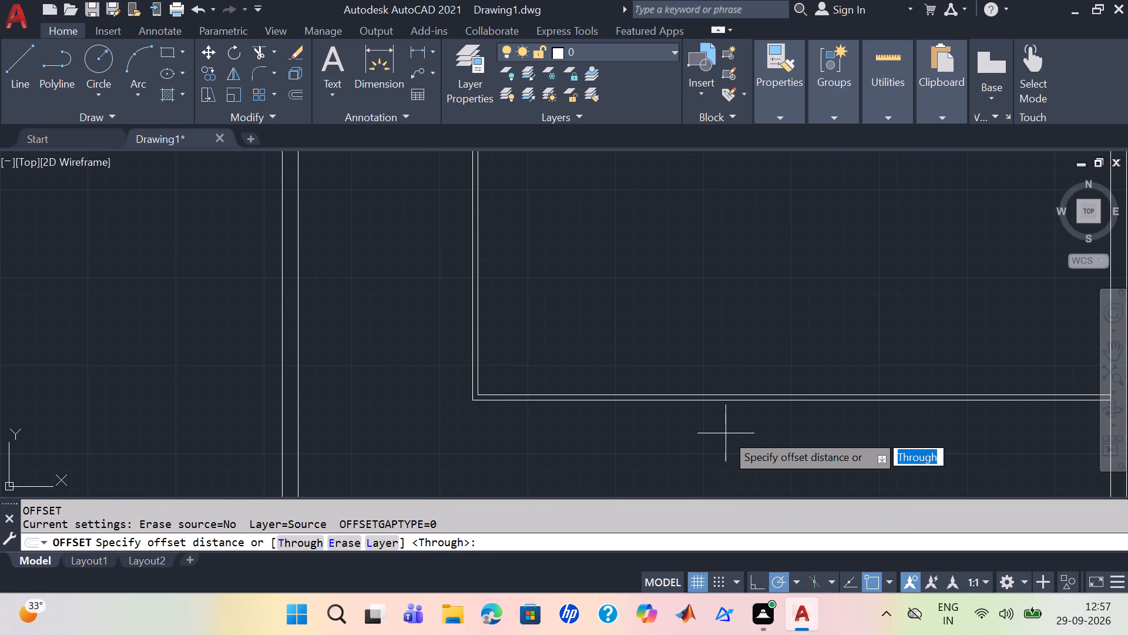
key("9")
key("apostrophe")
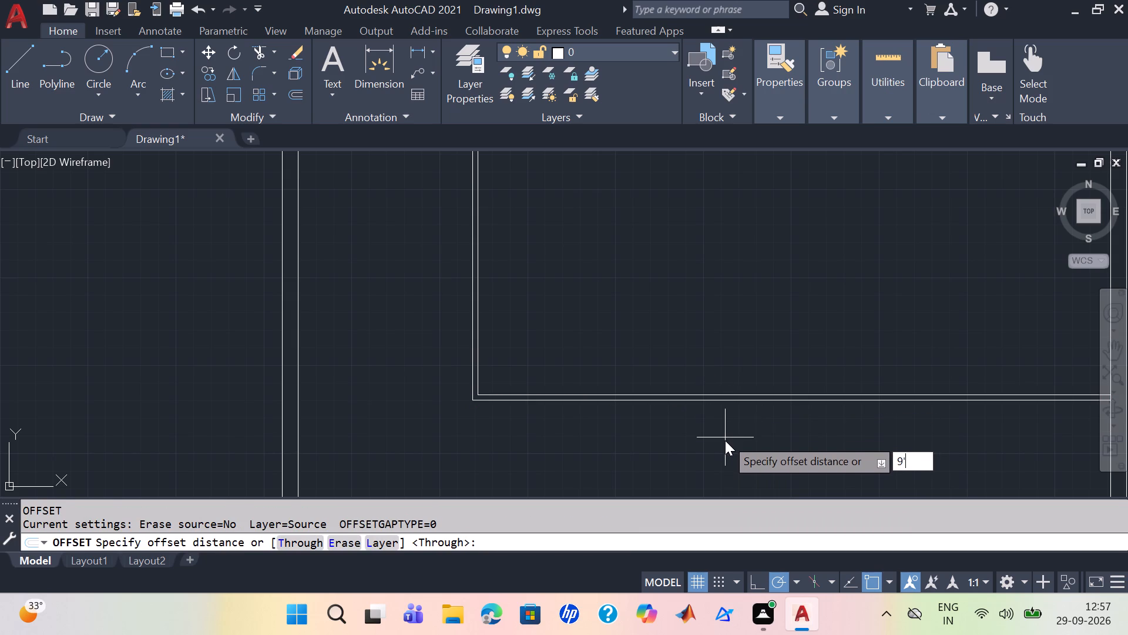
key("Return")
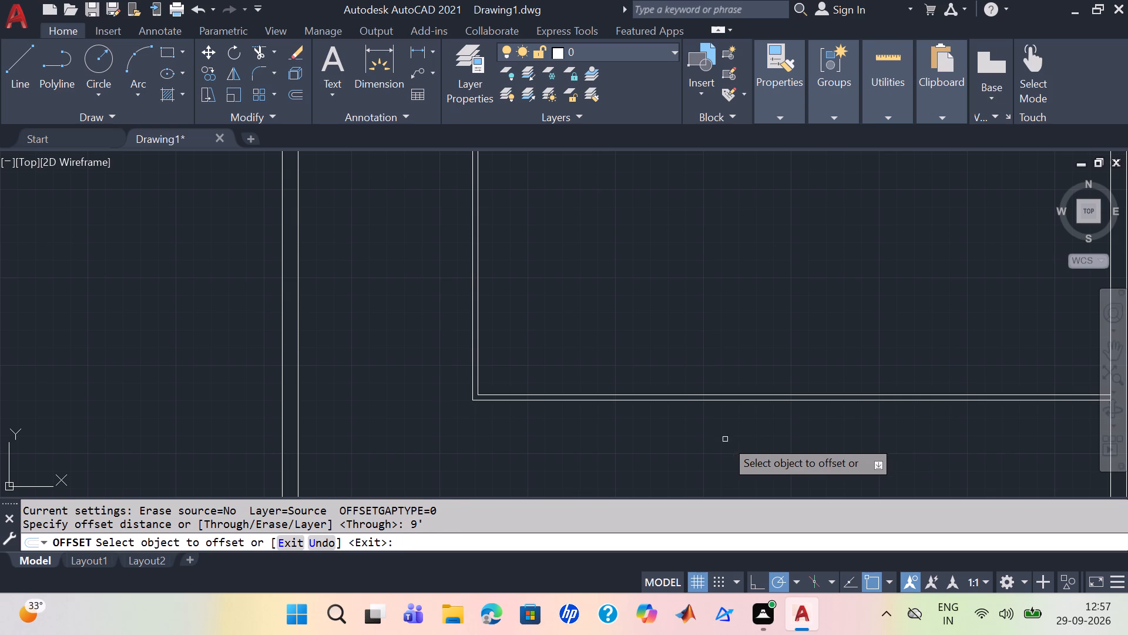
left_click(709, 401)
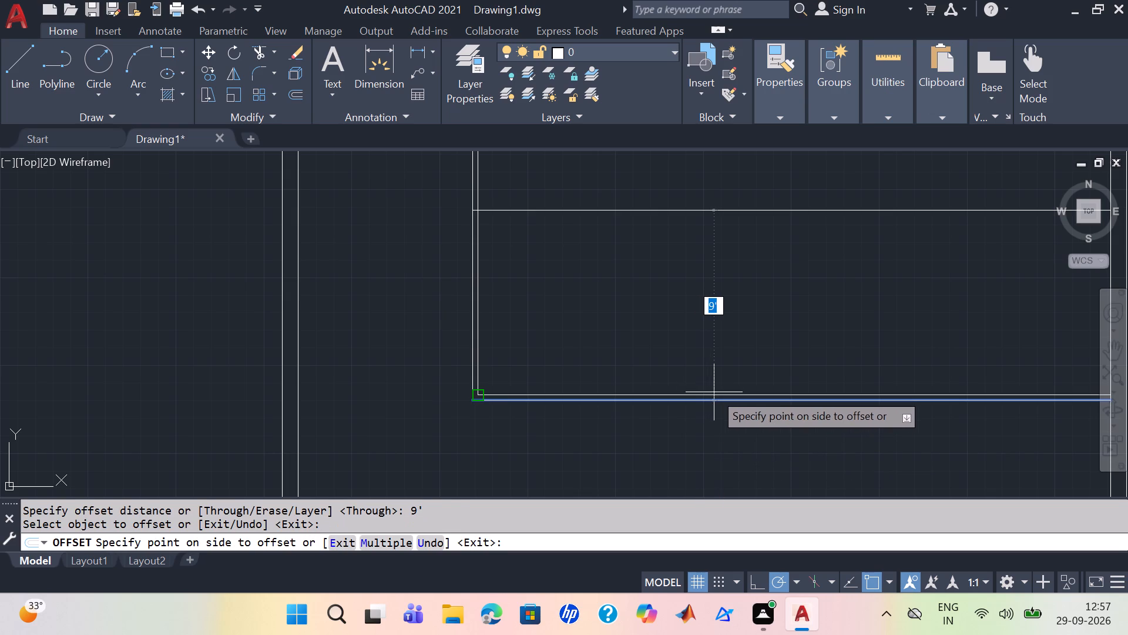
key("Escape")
Offset the outer face line of the lowest room's bottom partition by 9" upward, into the room.
key("o")
key("Return")
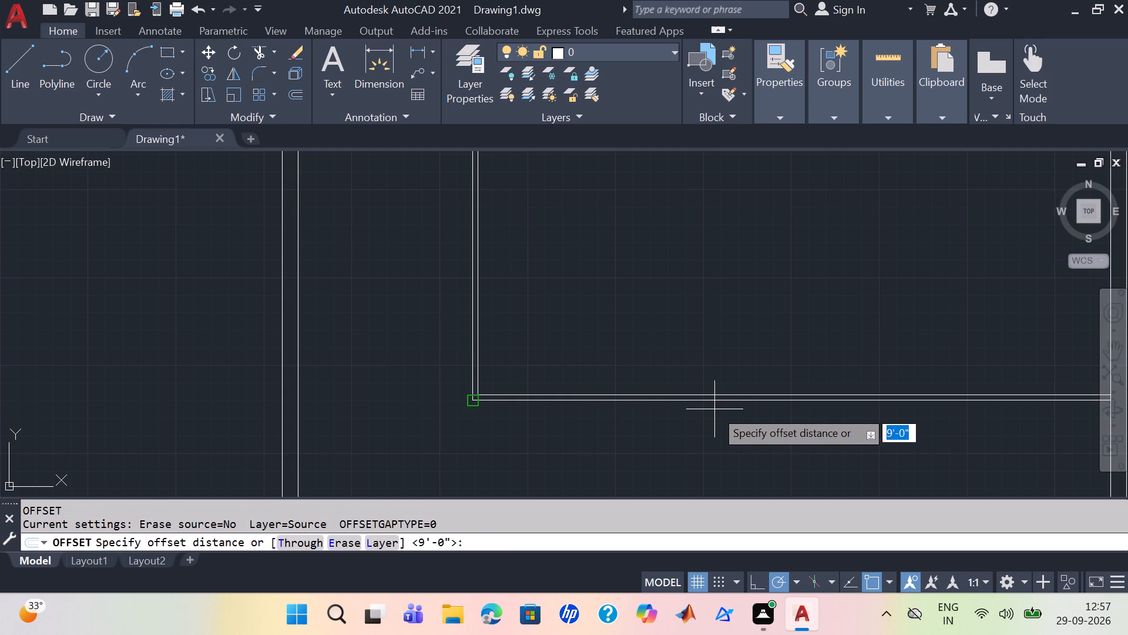
key("9")
key("shift+quotedbl")
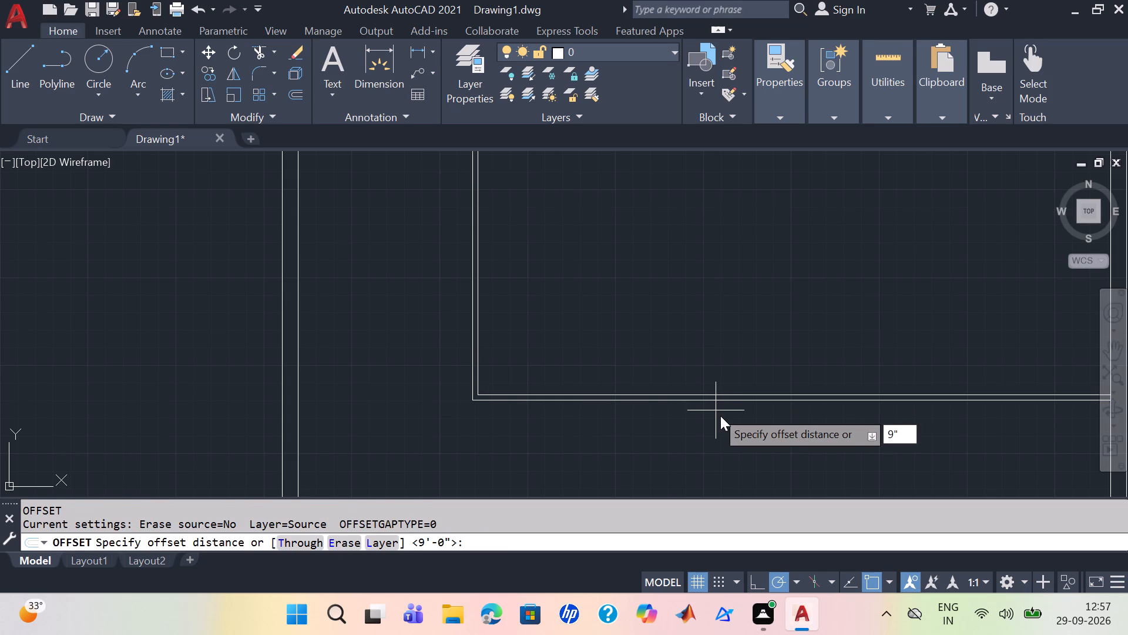
key("Return")
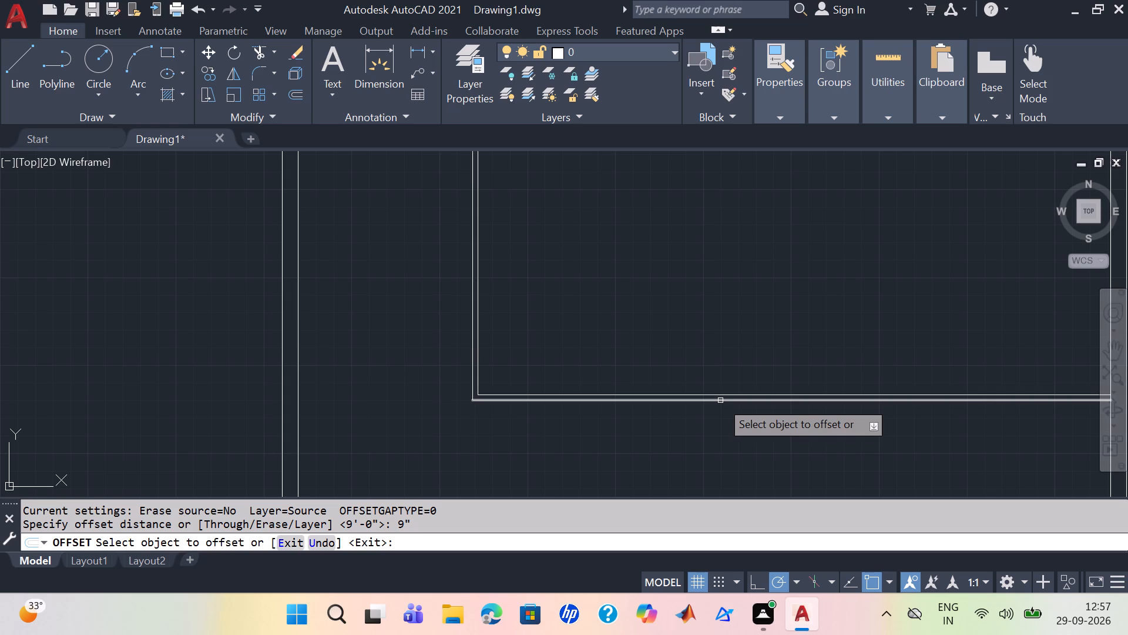
left_click(720, 400)
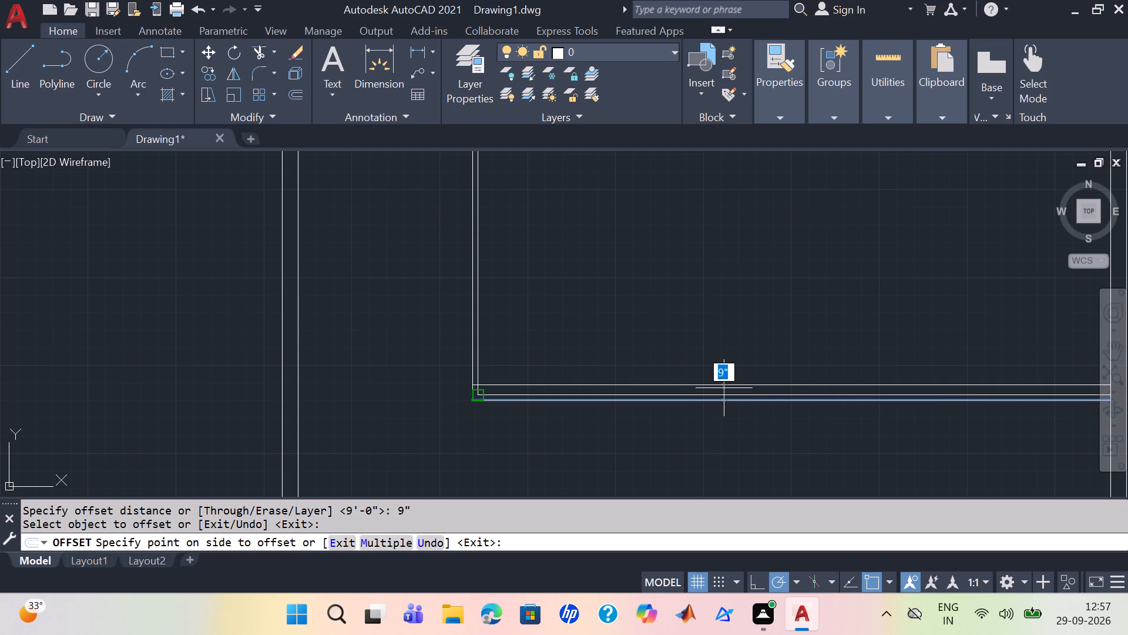
left_click(724, 388)
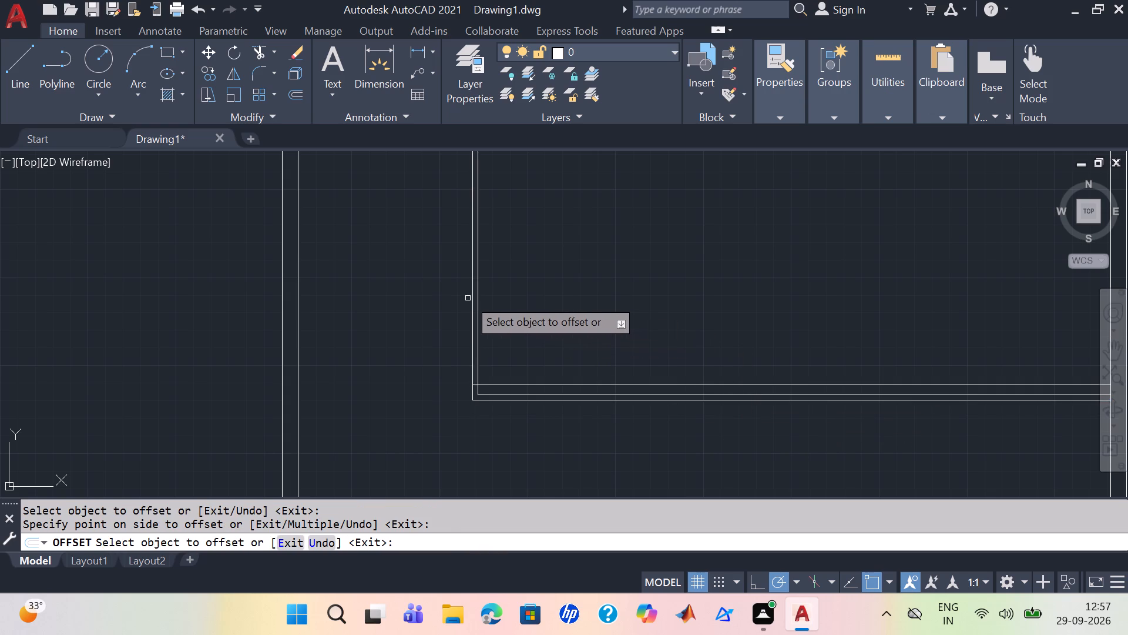
Offset the corridor-side face line of the vertical partition by 9" toward the rooms, both below and above its door opening.
left_click(471, 303)
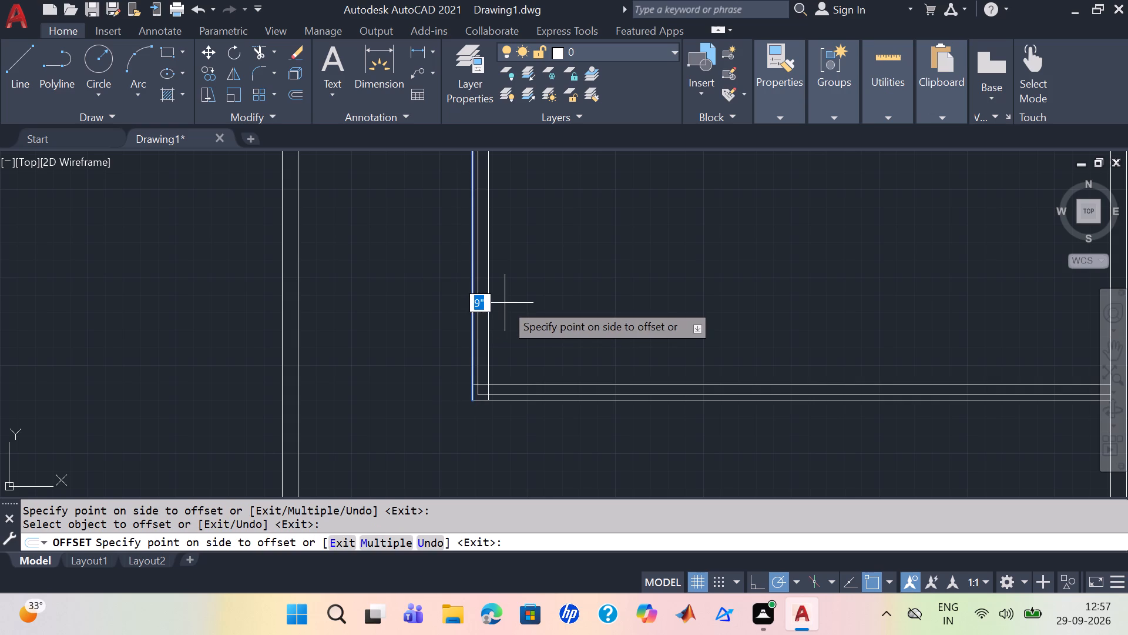
left_click(505, 303)
middle_click_drag(562, 297, 553, 528)
scroll(589, 252, "down", 3)
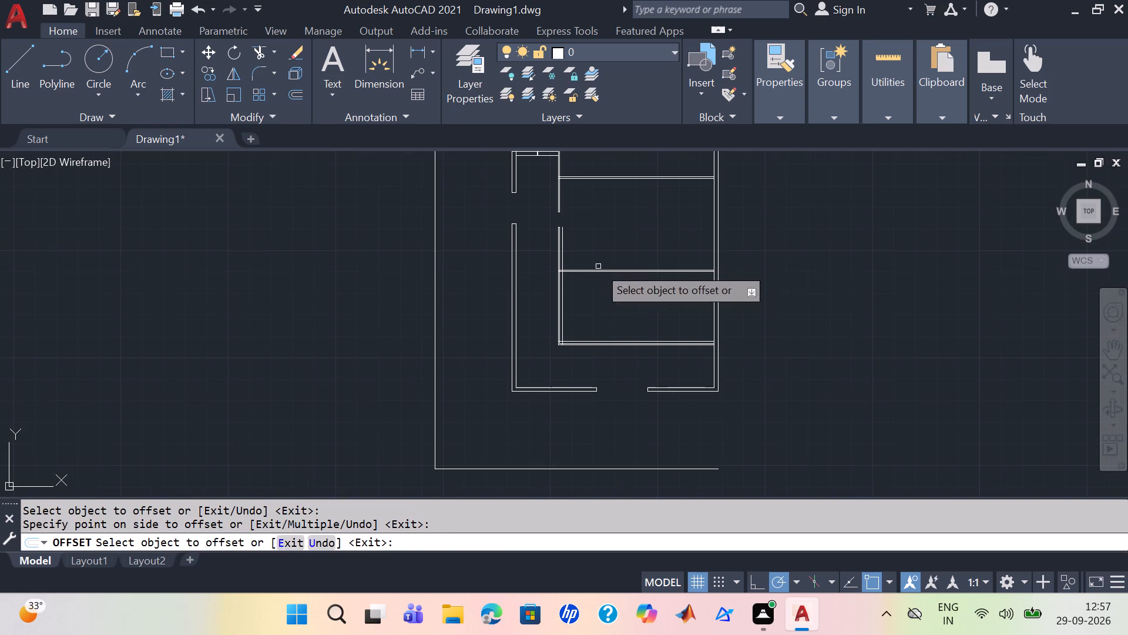
middle_click_drag(643, 236, 629, 397)
scroll(504, 359, "up", 3)
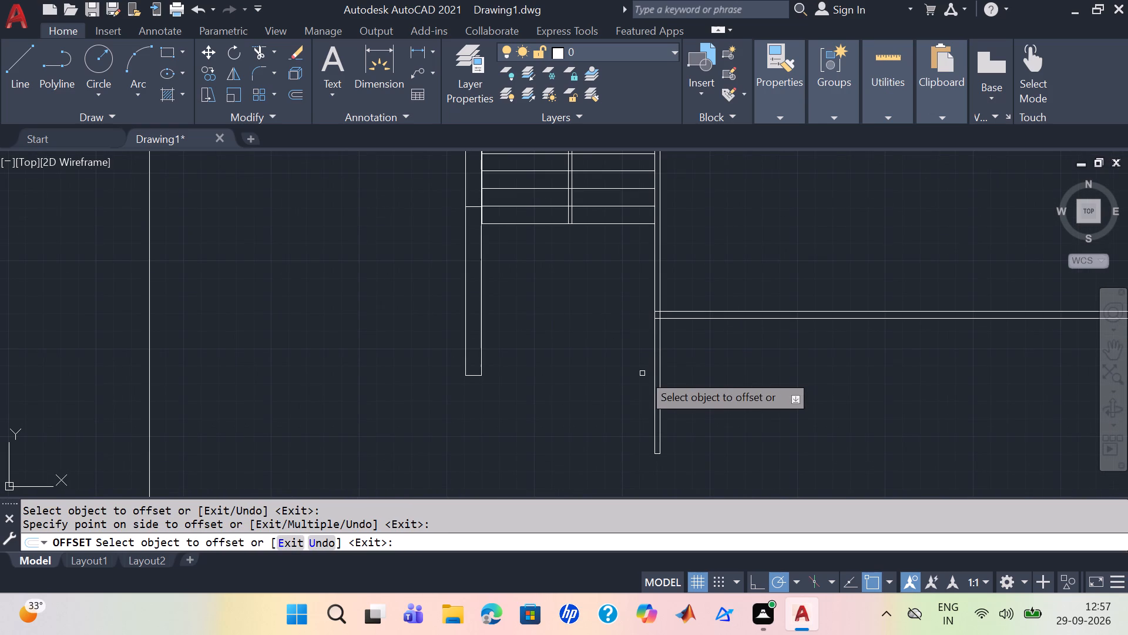
left_click(654, 367)
left_click(683, 365)
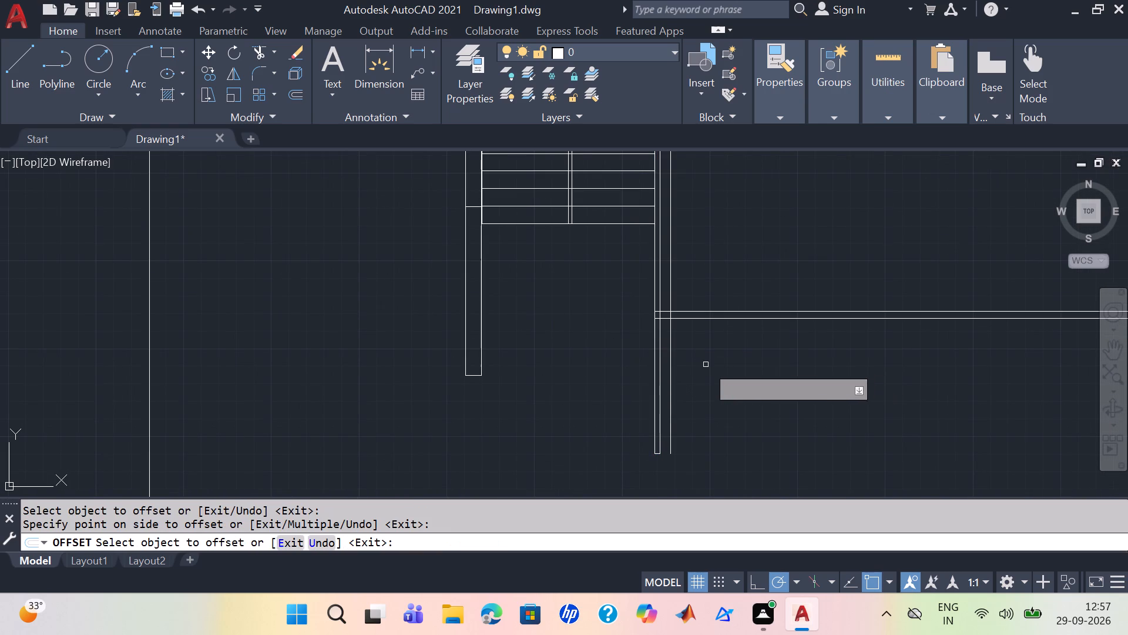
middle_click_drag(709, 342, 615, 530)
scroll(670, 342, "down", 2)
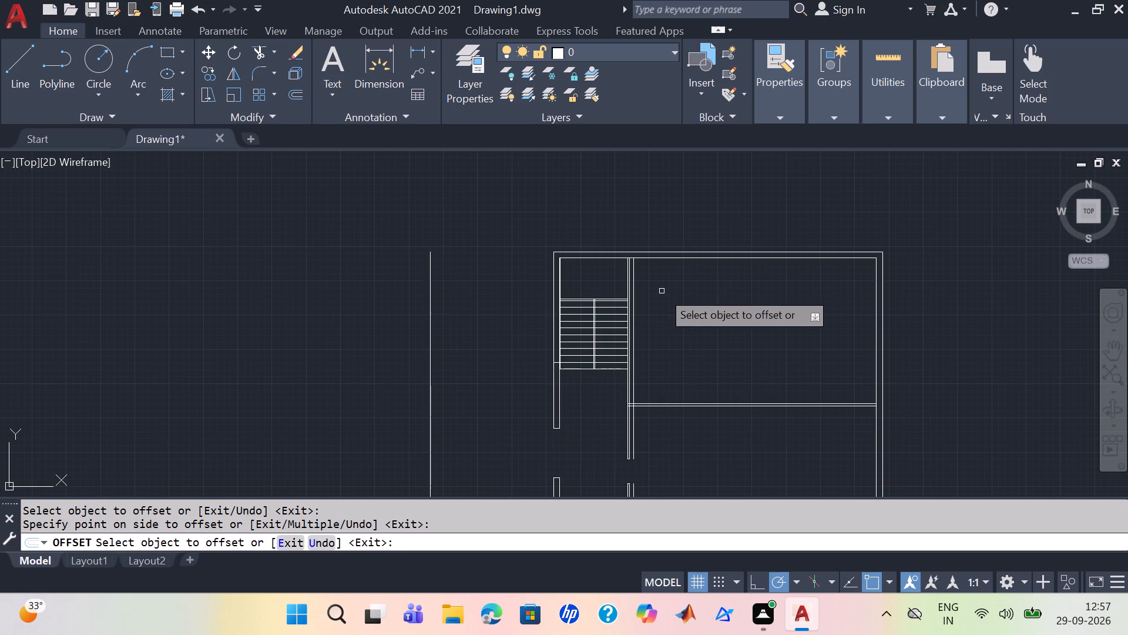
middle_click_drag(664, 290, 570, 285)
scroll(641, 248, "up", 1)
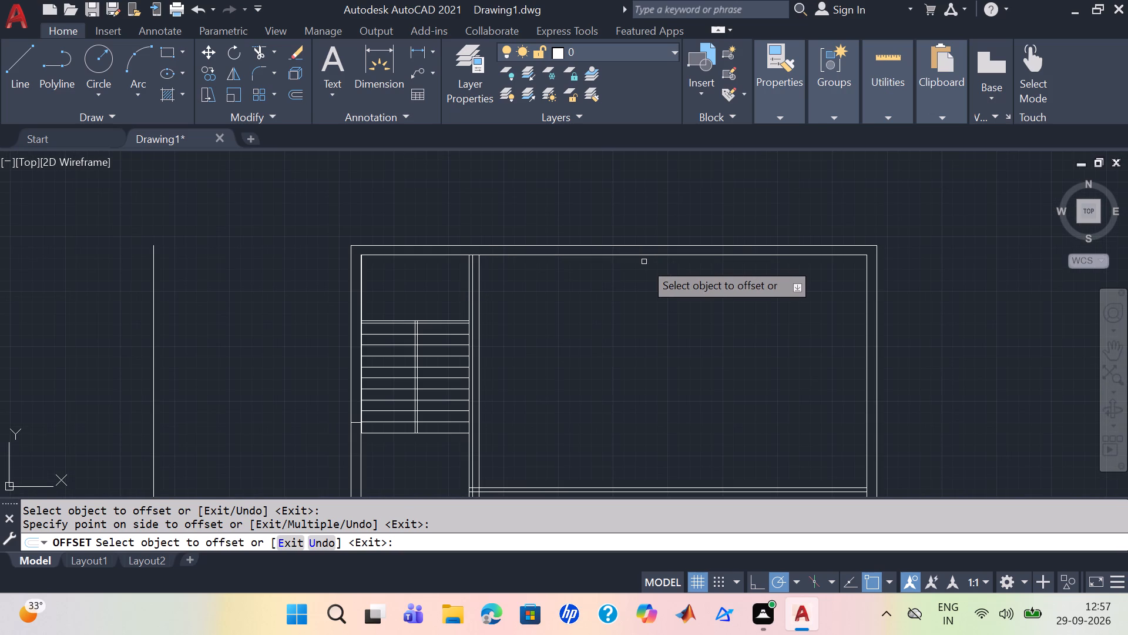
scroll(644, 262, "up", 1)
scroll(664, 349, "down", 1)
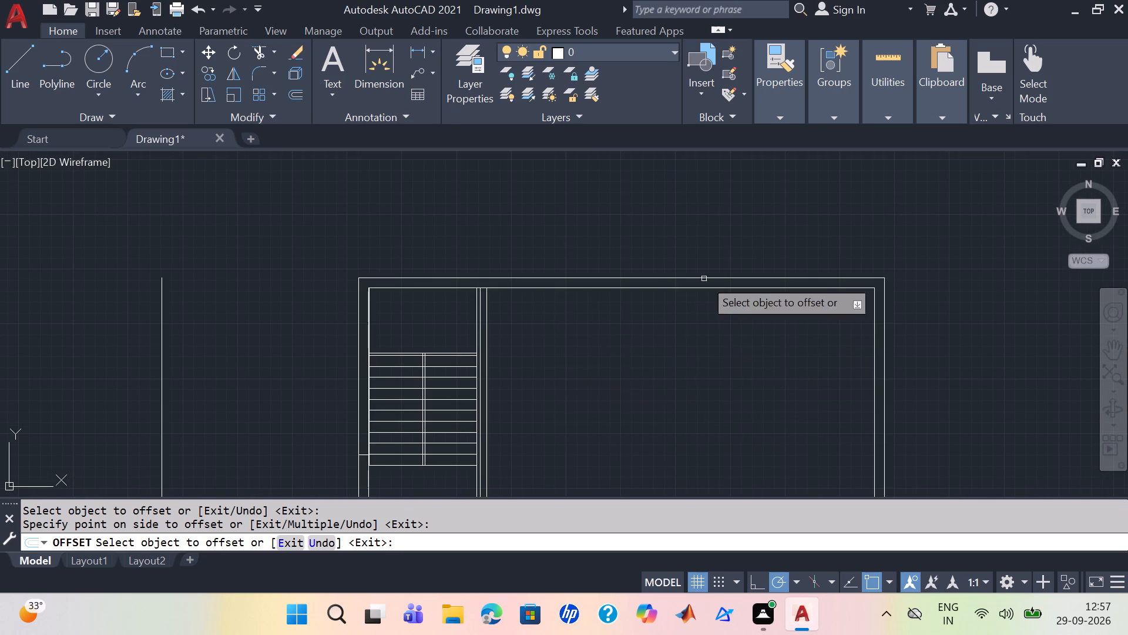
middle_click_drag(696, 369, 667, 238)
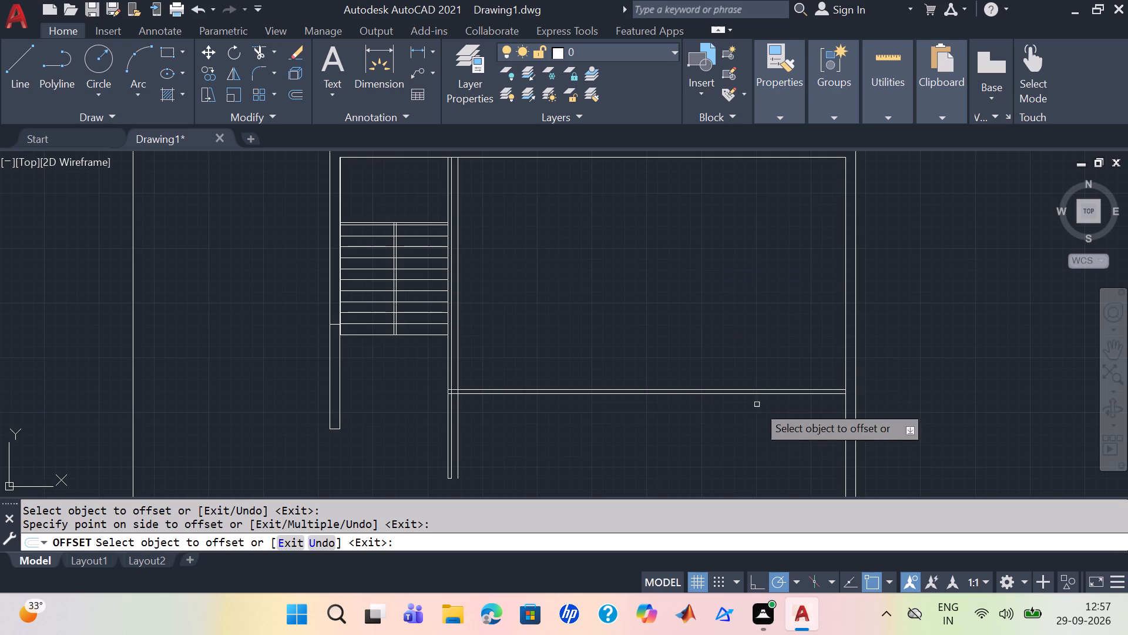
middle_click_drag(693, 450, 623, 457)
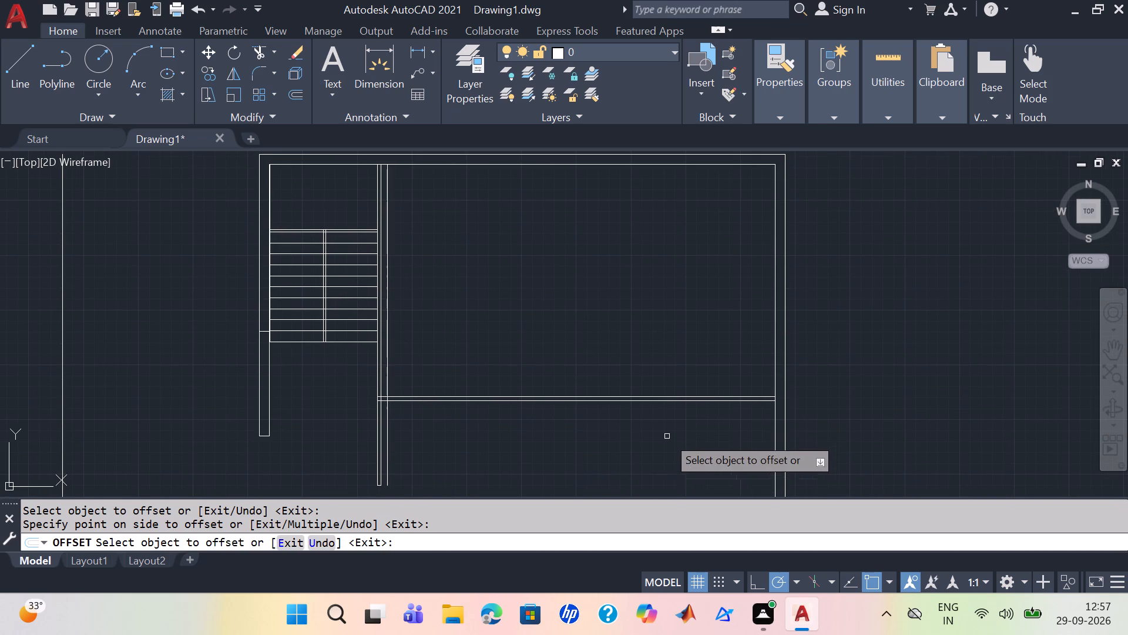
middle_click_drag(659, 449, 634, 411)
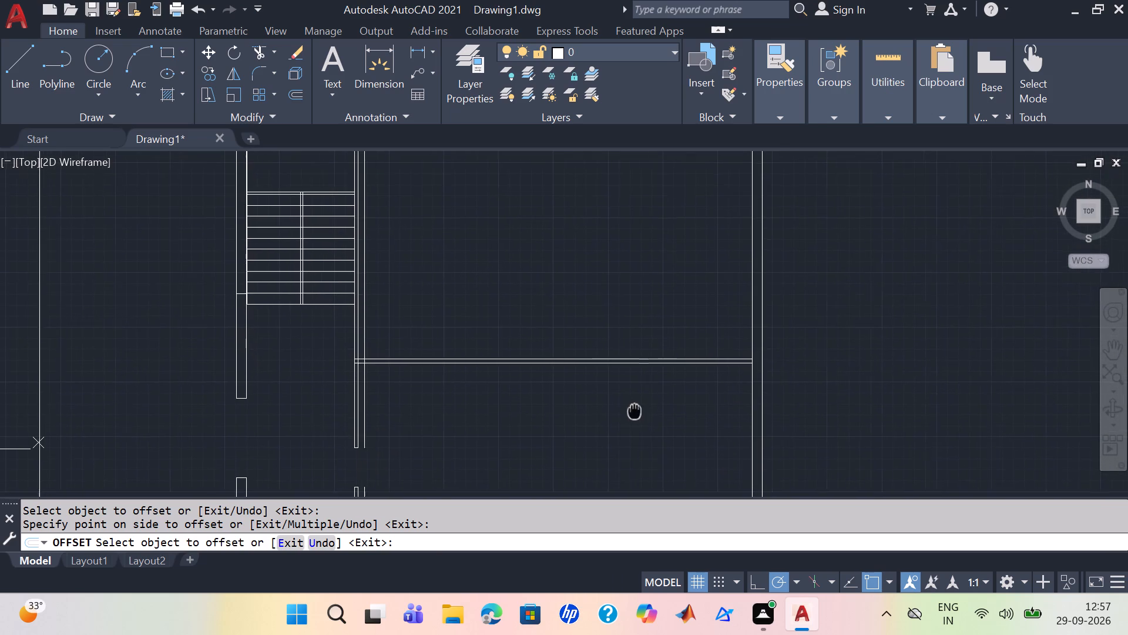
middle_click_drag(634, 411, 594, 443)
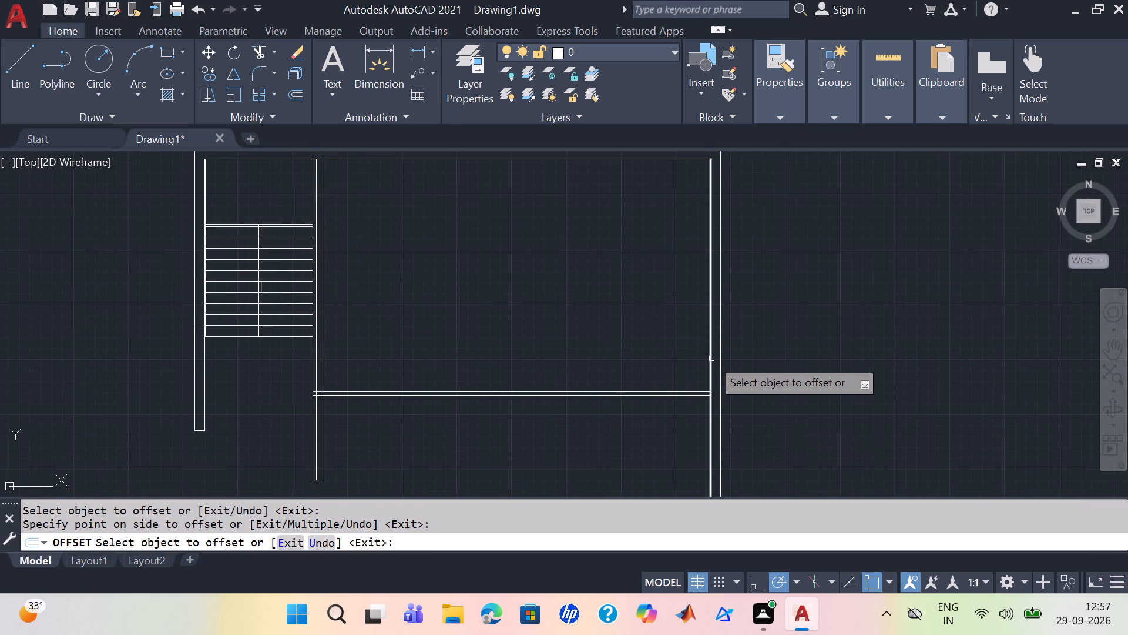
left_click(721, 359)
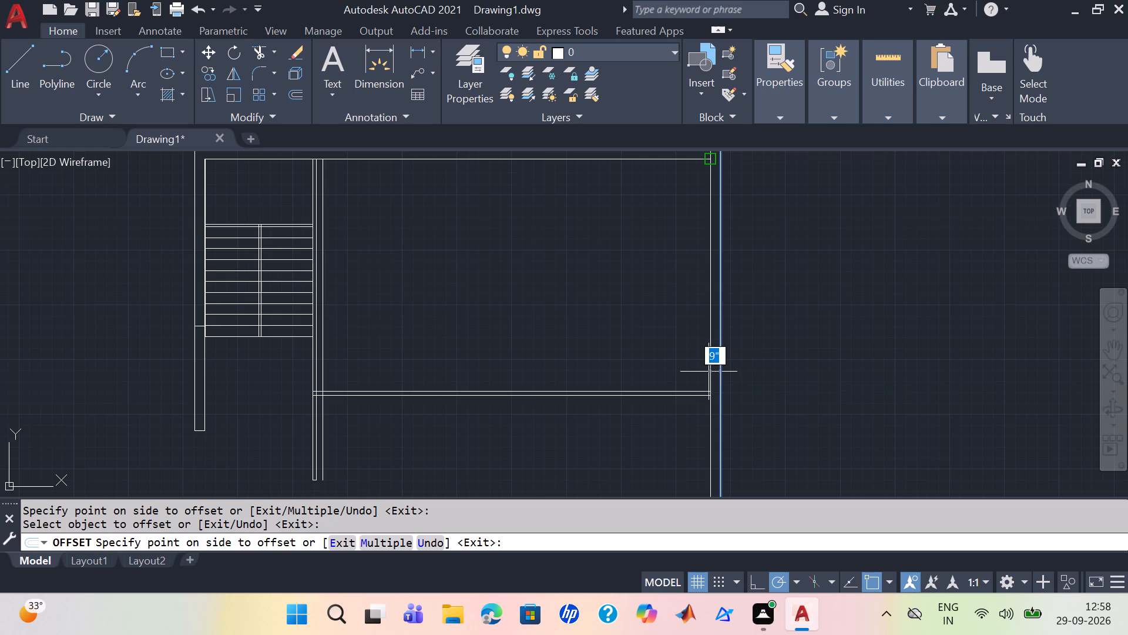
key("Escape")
Delete both overlapping old middle lines from the vertical partition segment below the door opening.
scroll(657, 422, "down", 1)
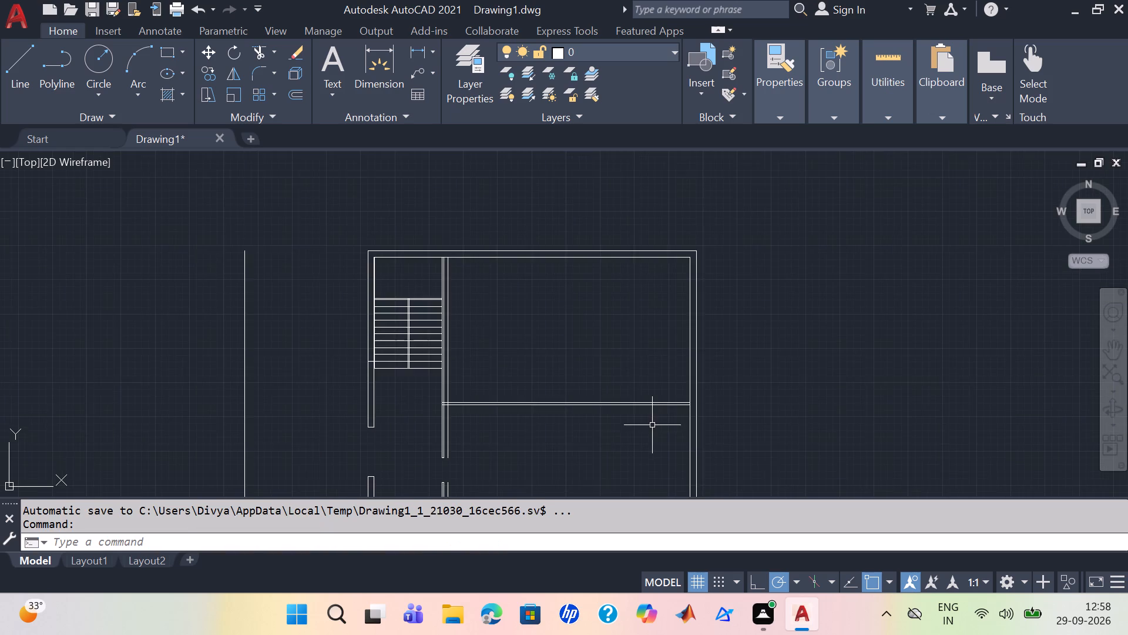
scroll(651, 426, "down", 1)
middle_click_drag(620, 444, 649, 331)
scroll(639, 435, "up", 3)
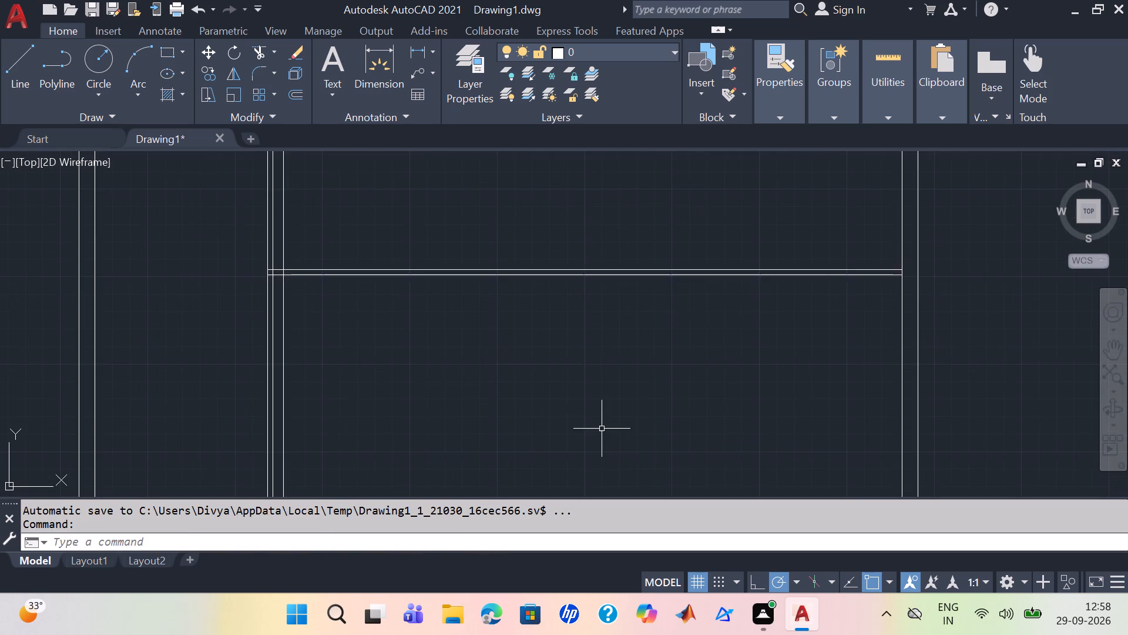
middle_click_drag(587, 434, 837, 383)
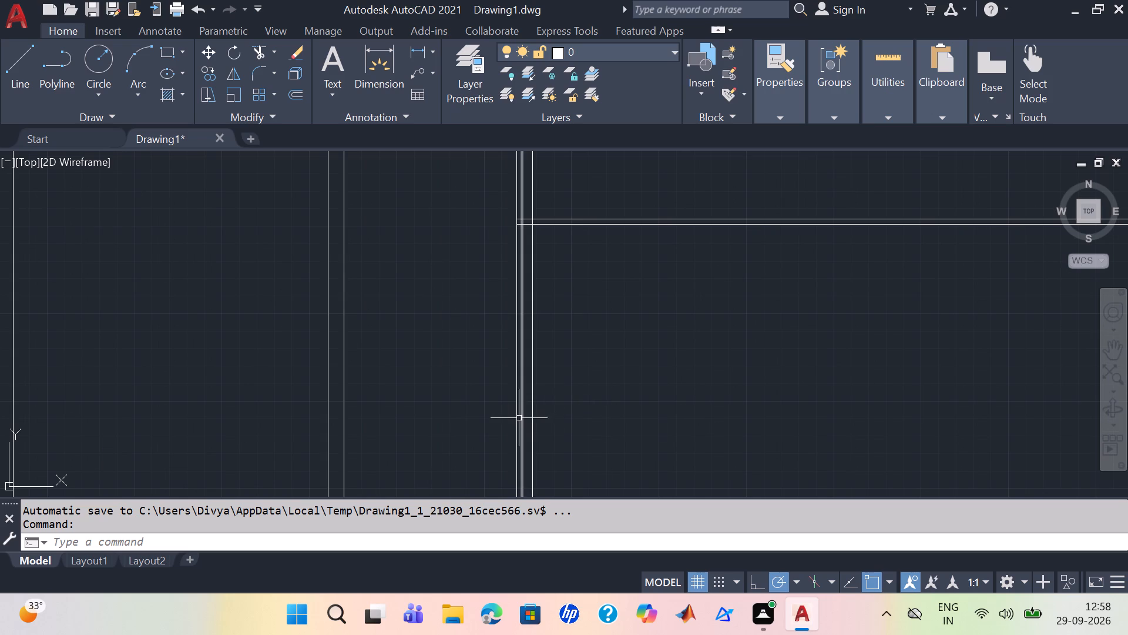
left_click(523, 423)
scroll(658, 412, "down", 2)
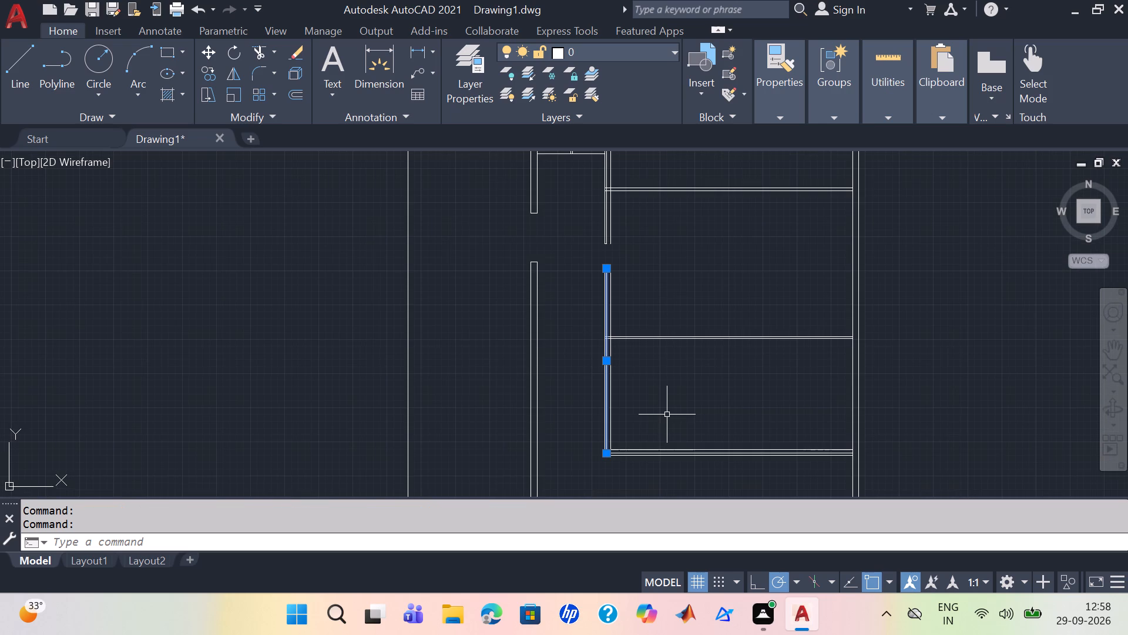
key("Delete")
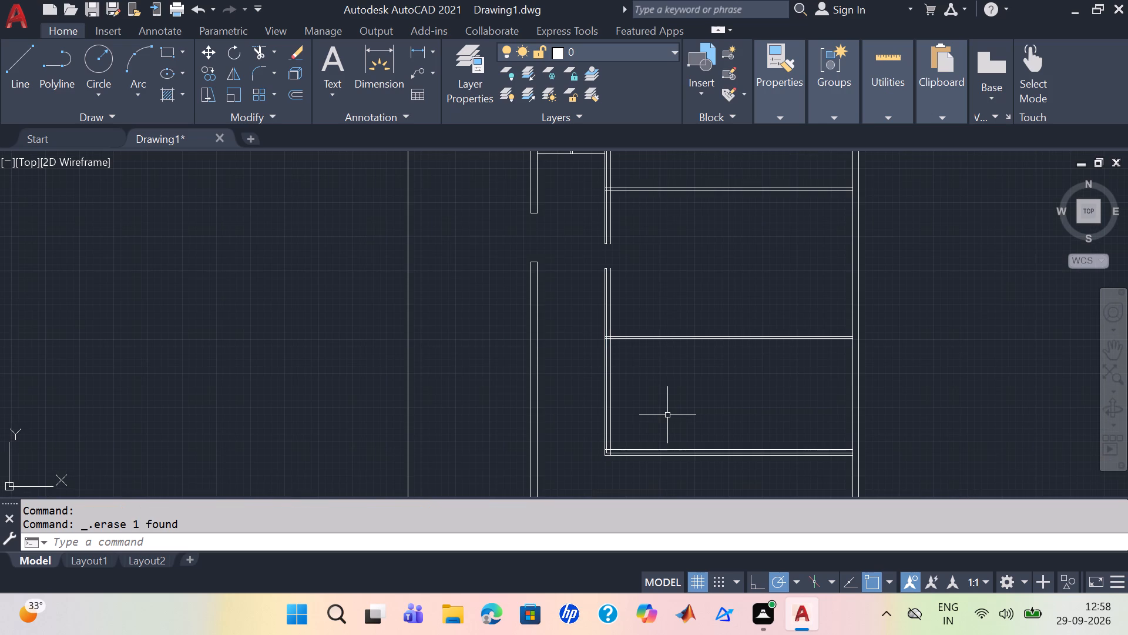
scroll(607, 419, "up", 2)
left_click(605, 422)
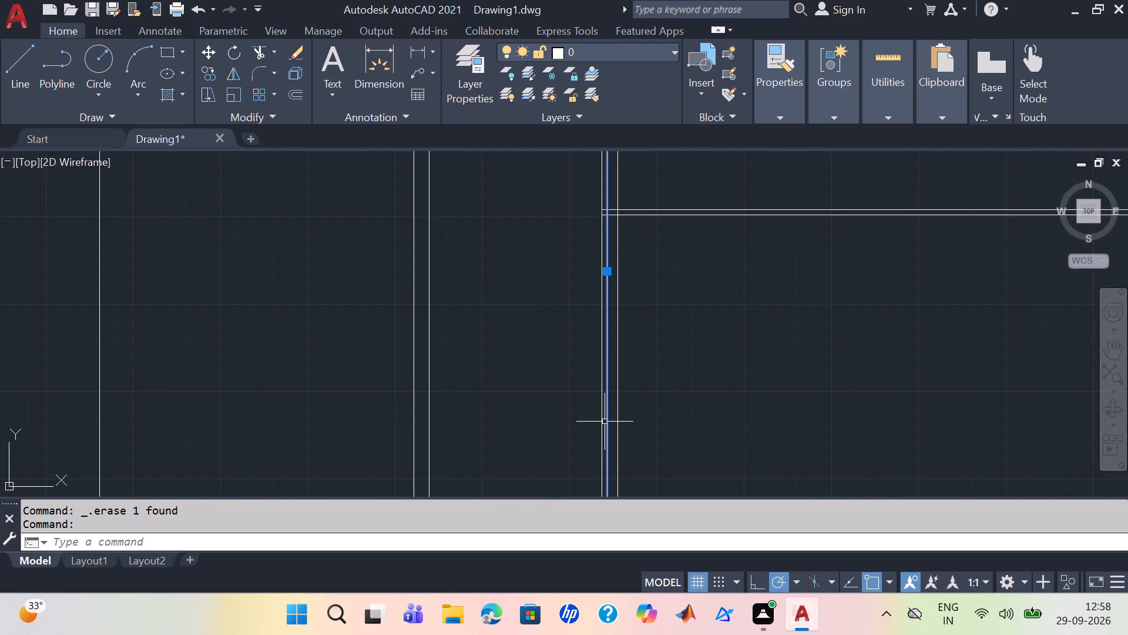
key("Delete")
Delete the old middle line inside the lowest room's bottom partition, keeping only its two 9" faces.
scroll(697, 419, "down", 1)
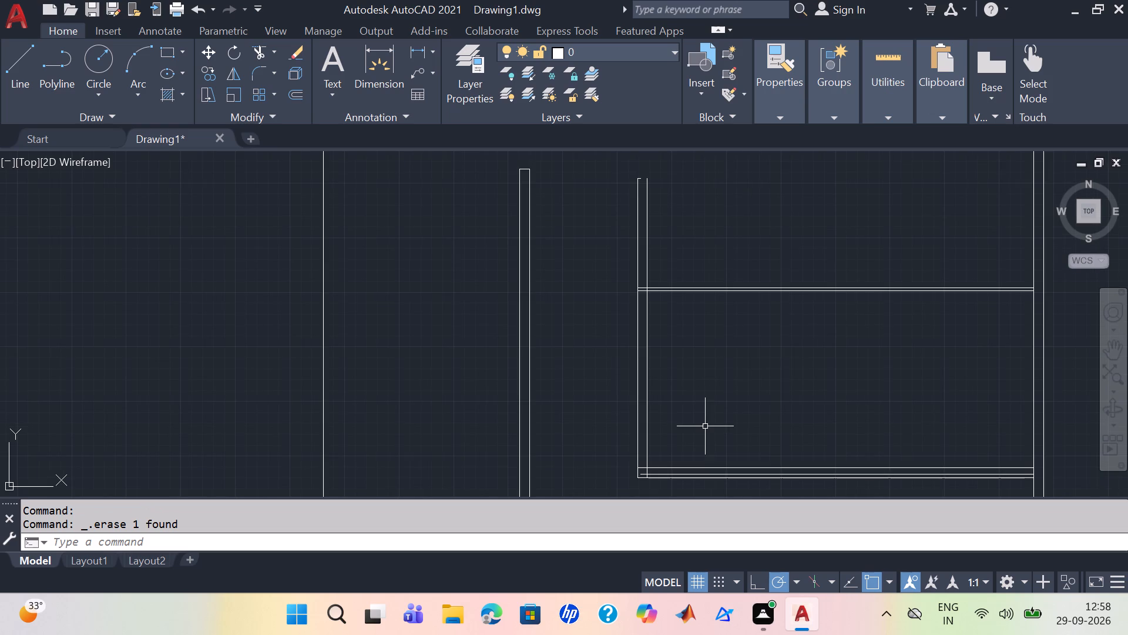
scroll(704, 406, "down", 1)
scroll(710, 475, "up", 4)
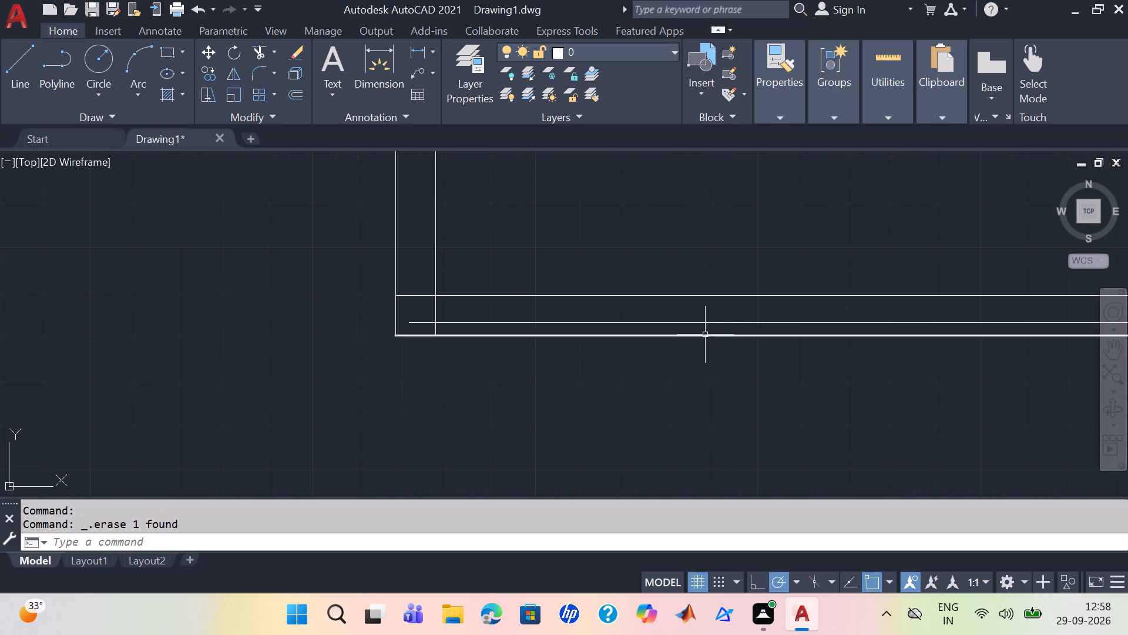
left_click(707, 320)
key("Delete")
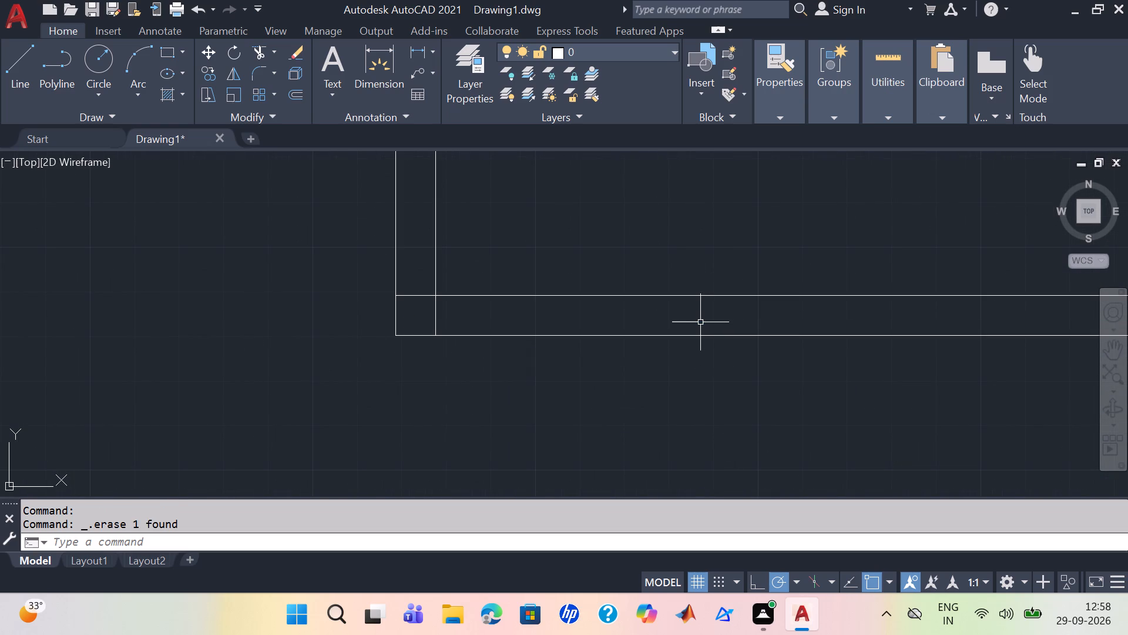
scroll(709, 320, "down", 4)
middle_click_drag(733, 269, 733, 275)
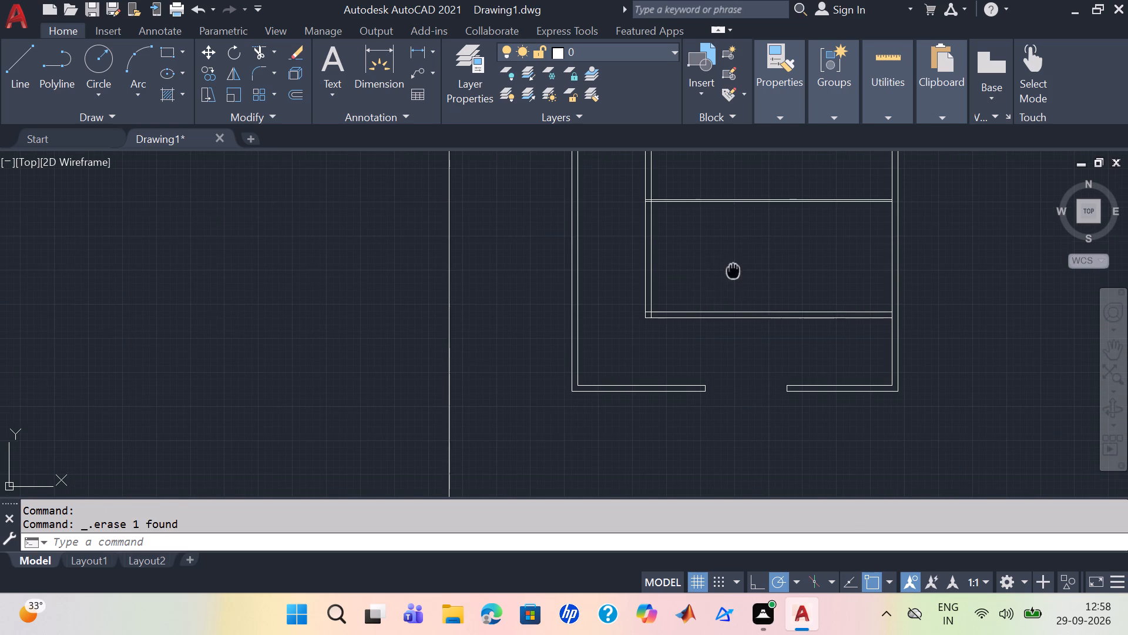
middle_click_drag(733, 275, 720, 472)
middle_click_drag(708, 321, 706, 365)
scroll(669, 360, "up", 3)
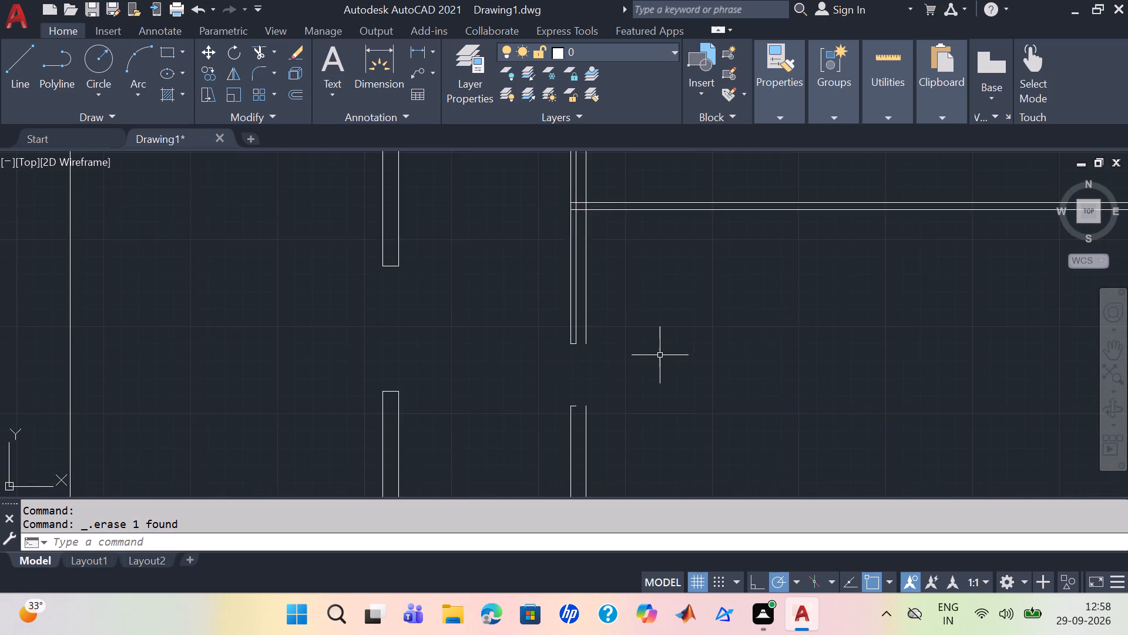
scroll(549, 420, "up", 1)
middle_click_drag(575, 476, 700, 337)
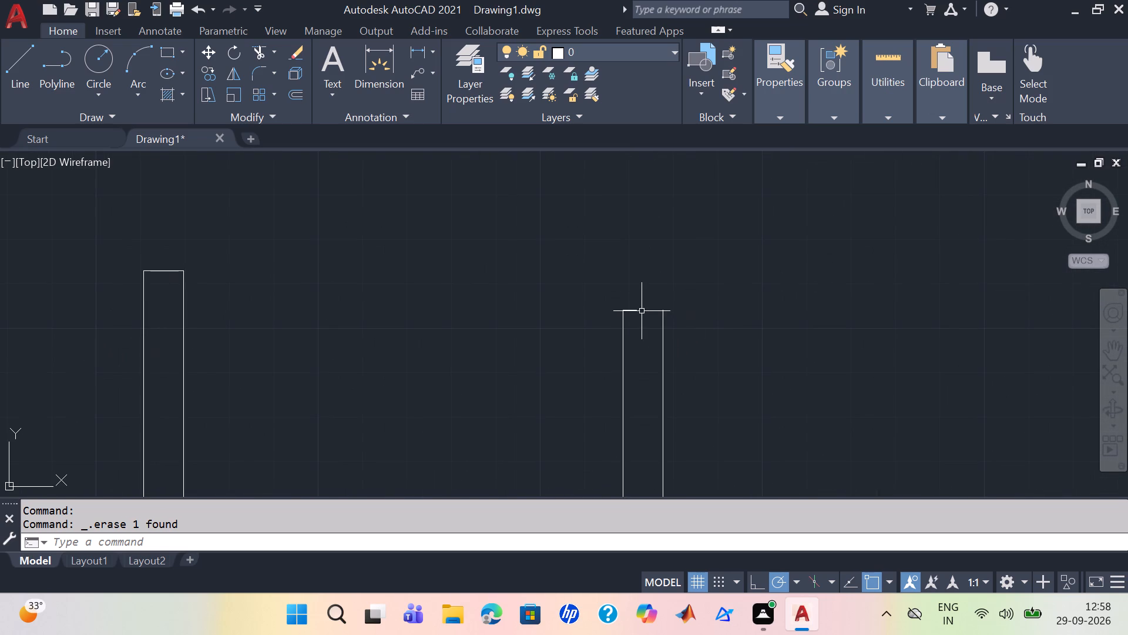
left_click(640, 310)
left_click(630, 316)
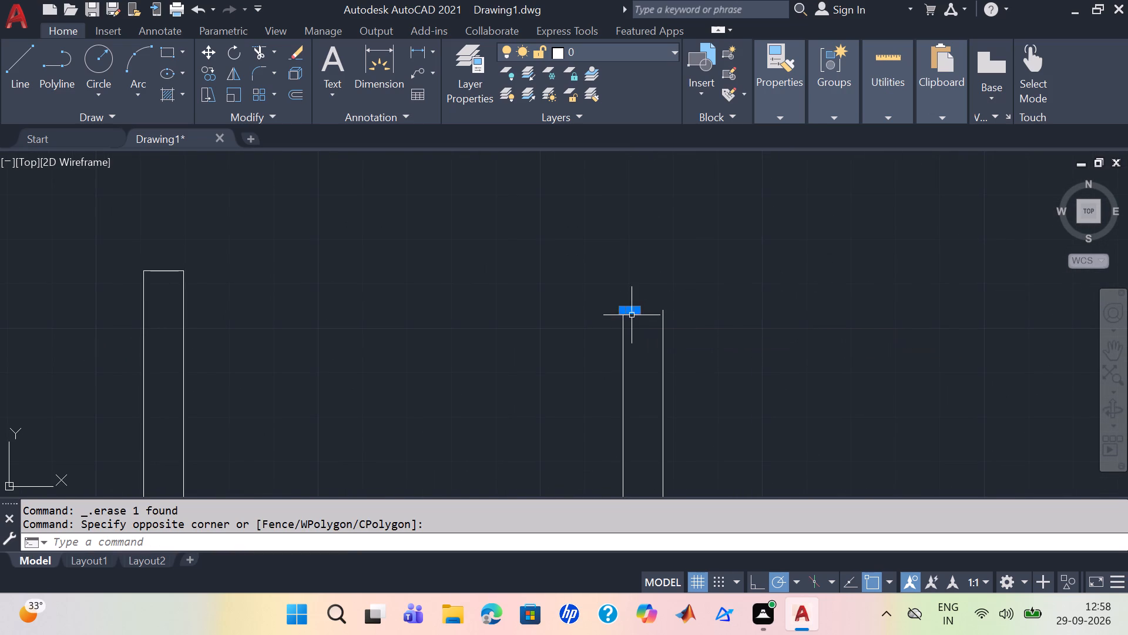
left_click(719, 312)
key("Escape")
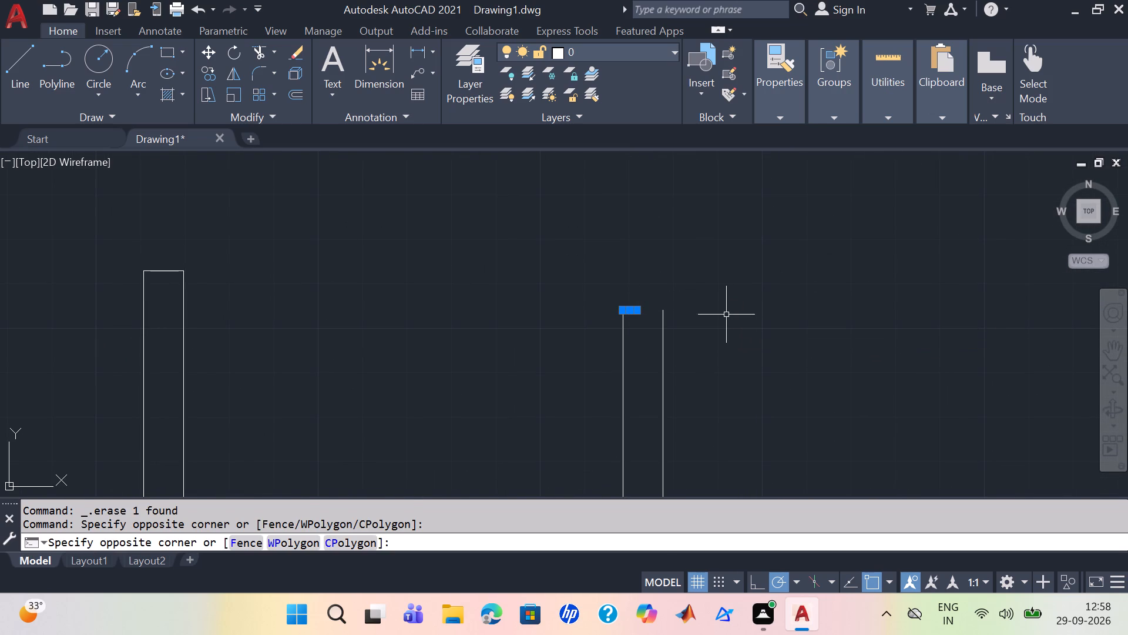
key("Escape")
Extend the two short end lines at the vertical partition's door opening to its new room-side face.
type("ex")
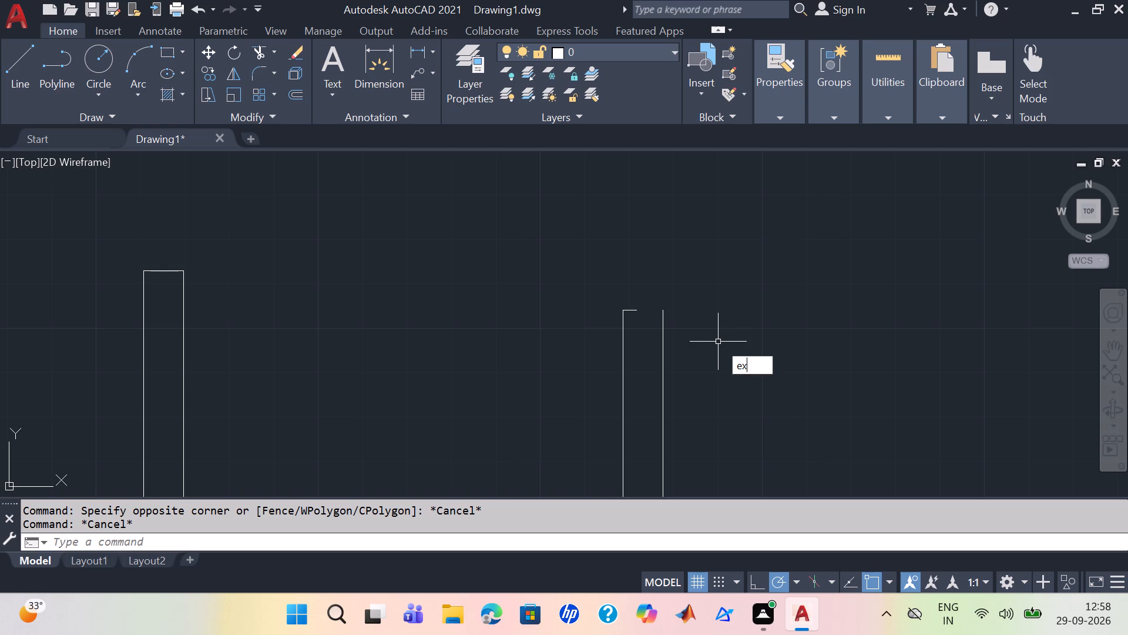
left_click(764, 379)
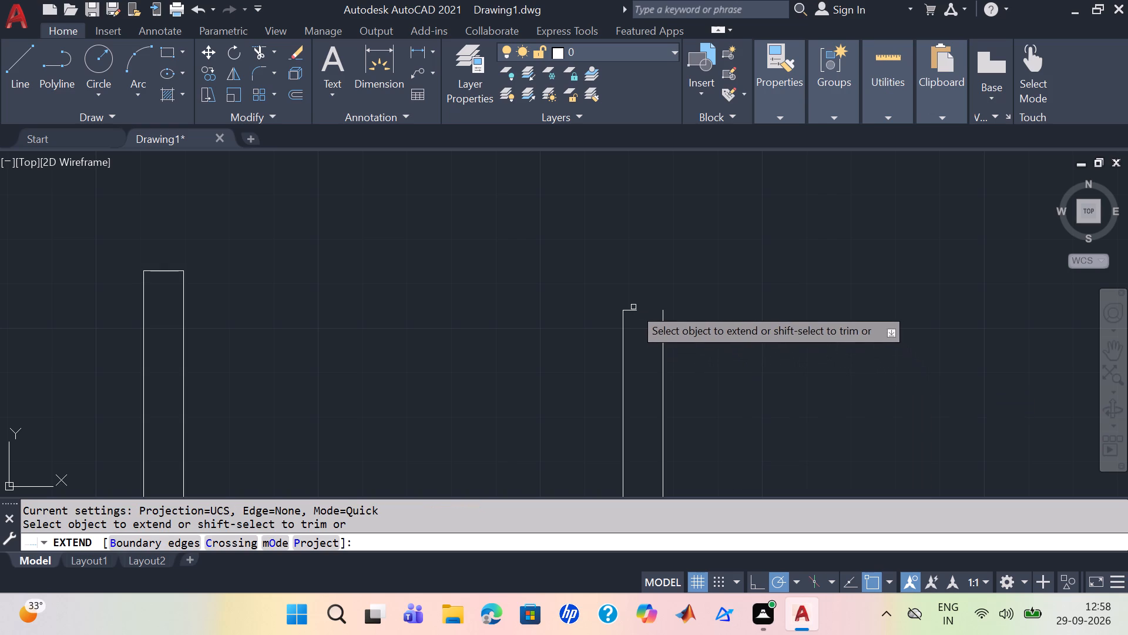
left_click(633, 311)
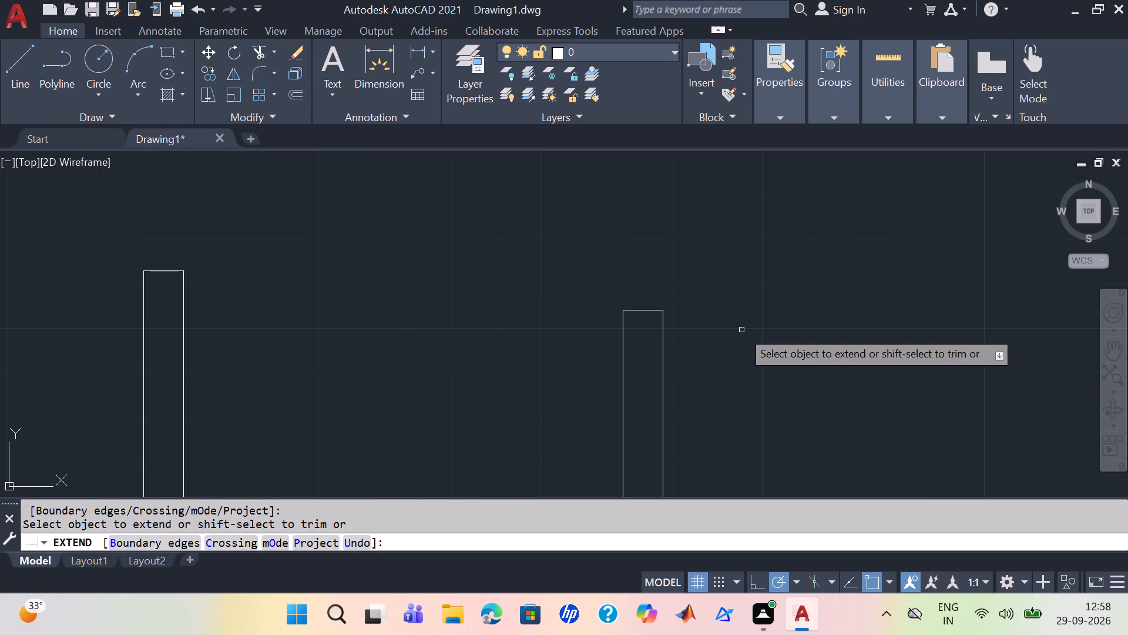
scroll(736, 323, "down", 1)
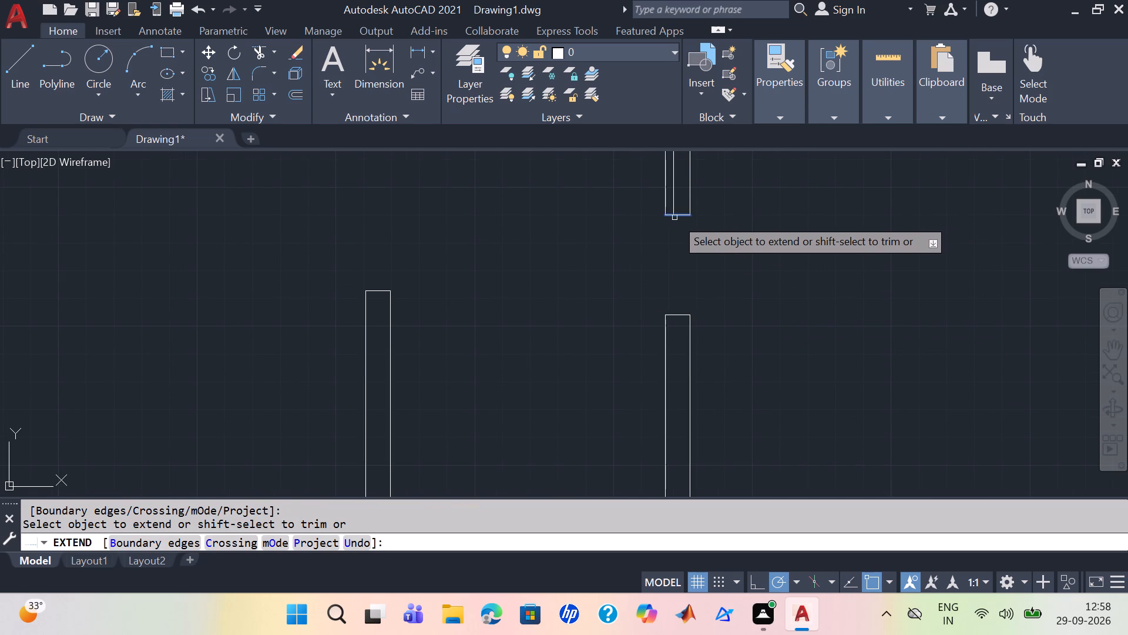
left_click(673, 216)
scroll(744, 233, "down", 1)
middle_click_drag(745, 236, 747, 264)
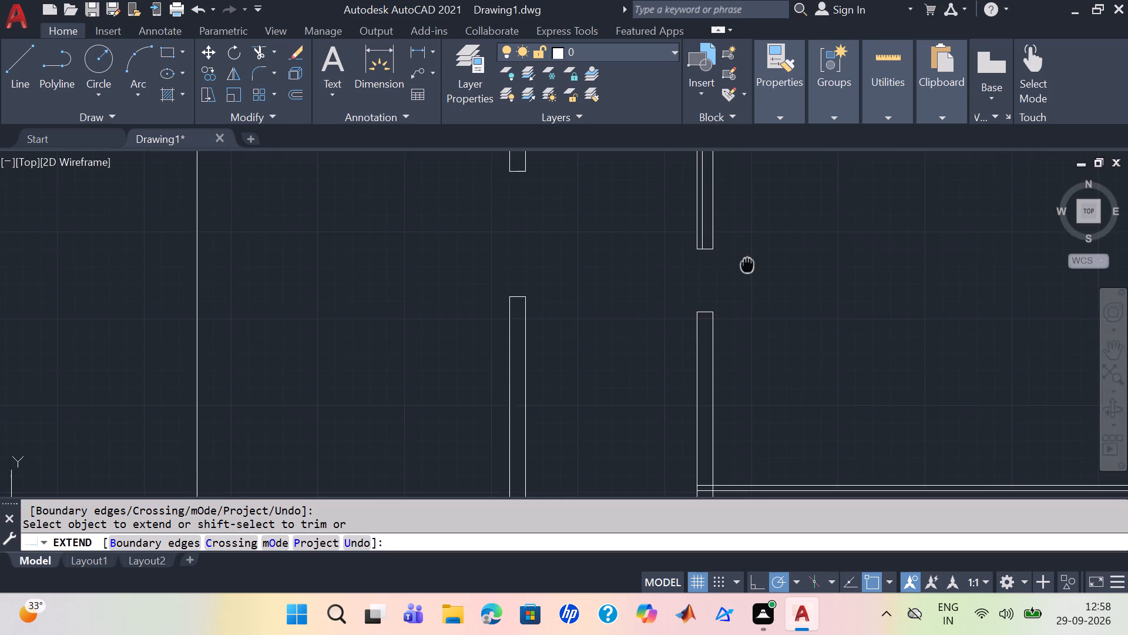
middle_click_drag(747, 264, 751, 427)
scroll(791, 346, "down", 3)
middle_click_drag(800, 346, 696, 352)
key("Escape")
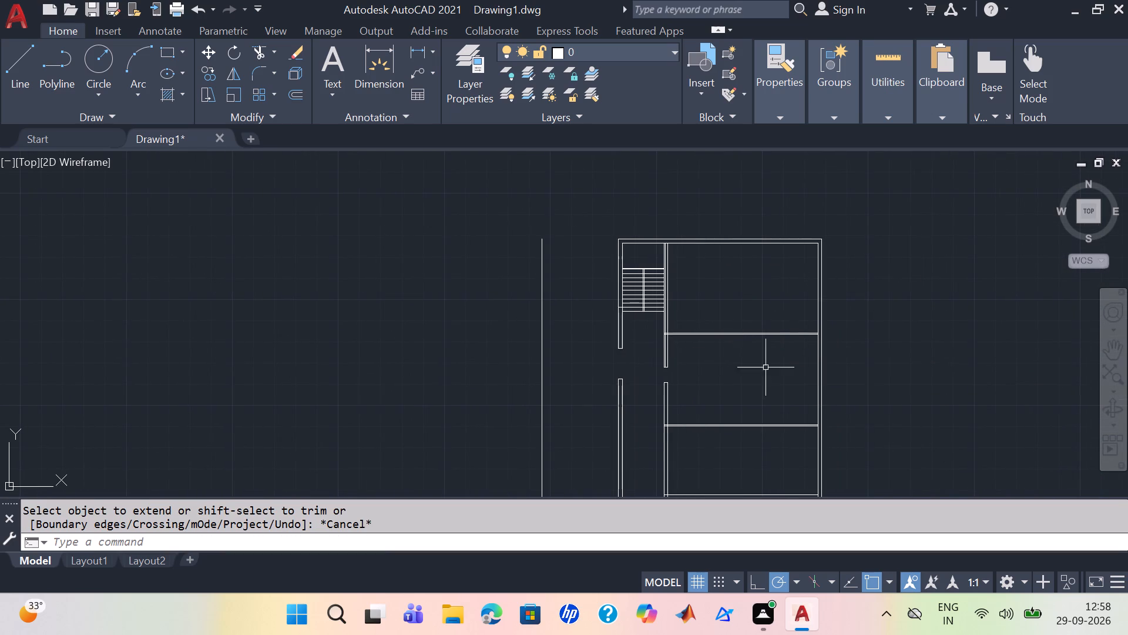
Delete the old middle line from the vertical partition segment above the door opening, beside the staircase.
scroll(671, 331, "up", 3)
left_click(650, 329)
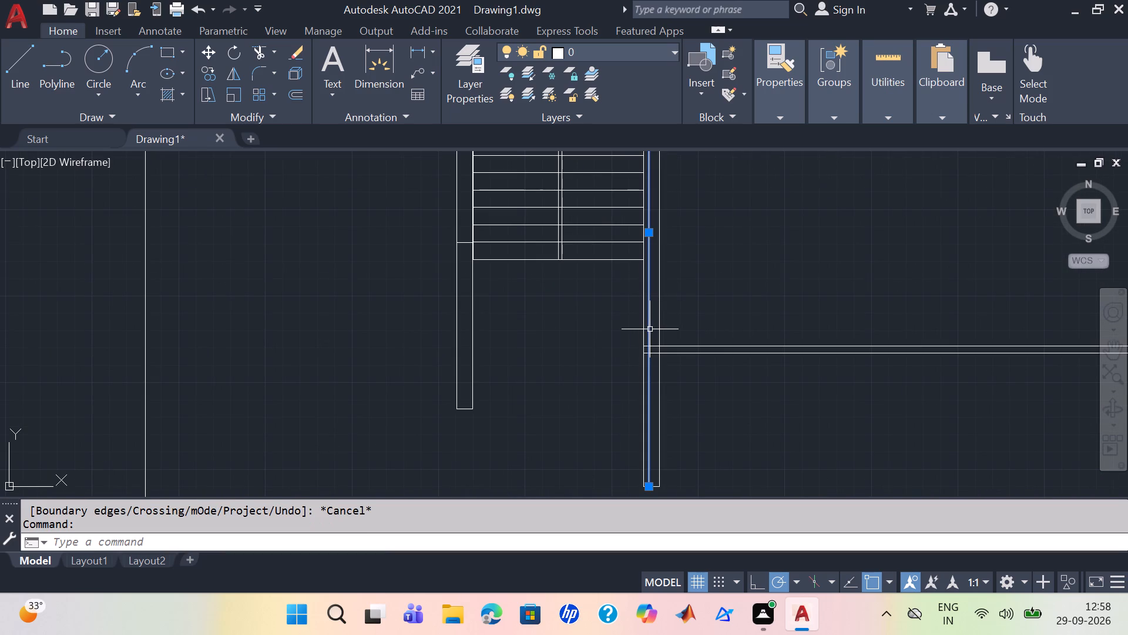
key("Delete")
scroll(650, 329, "down", 2)
middle_click_drag(807, 402, 804, 404)
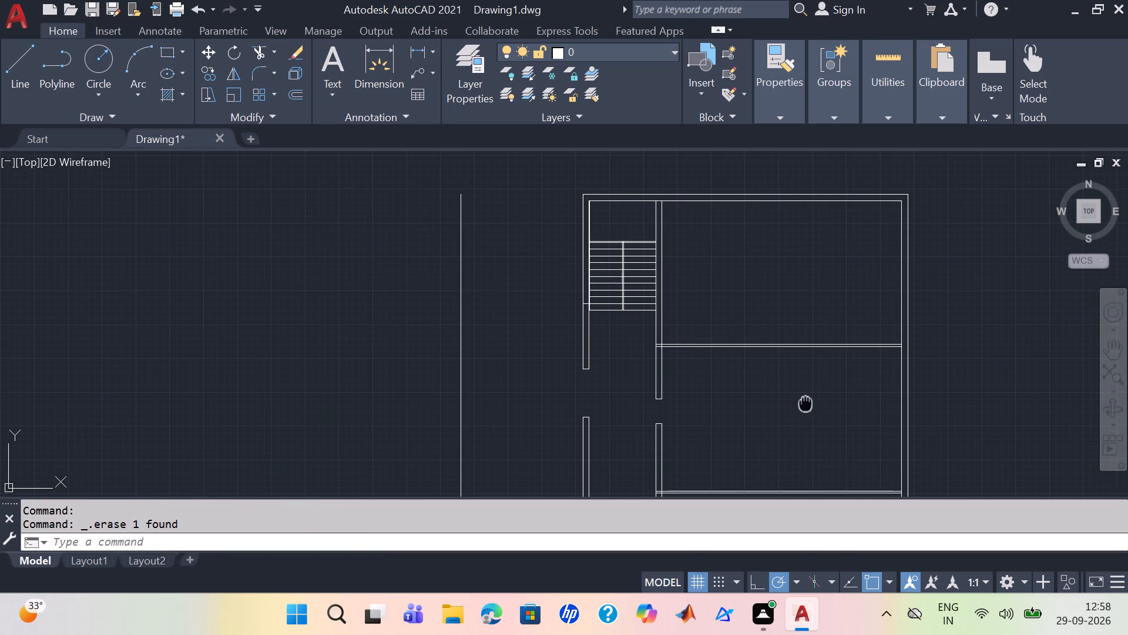
middle_click_drag(804, 404, 750, 379)
scroll(676, 355, "up", 3)
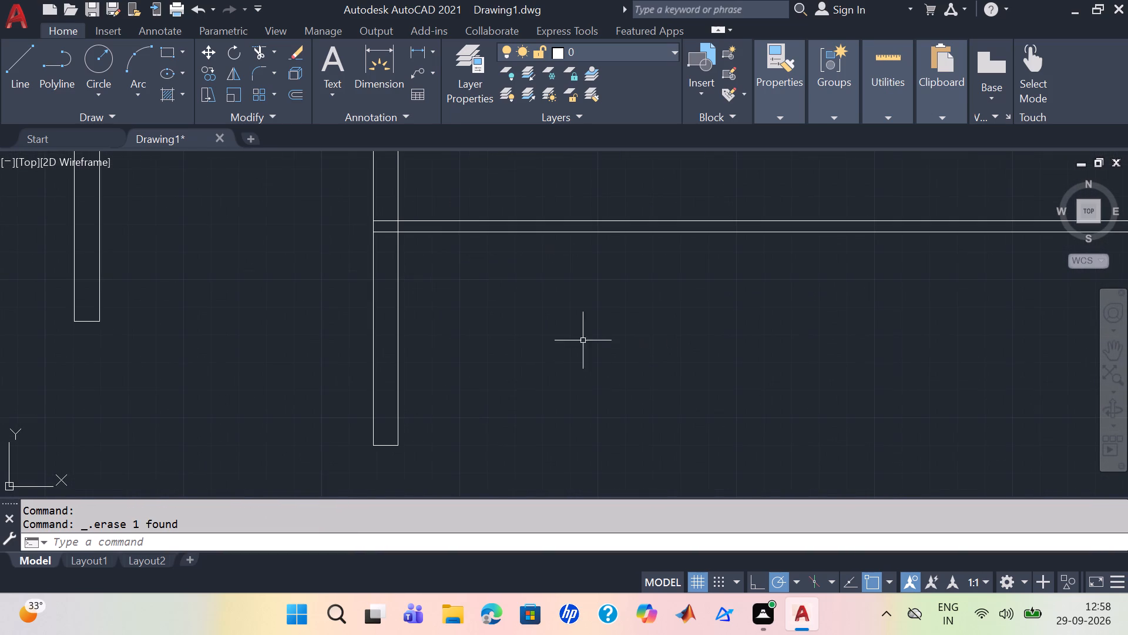
Trim the thin horizontal partition's two lines where they cross the vertical partition above the door opening, beside the staircase.
key("t")
key("r")
left_click(451, 292)
left_click_drag(387, 206, 384, 271)
middle_click(519, 316)
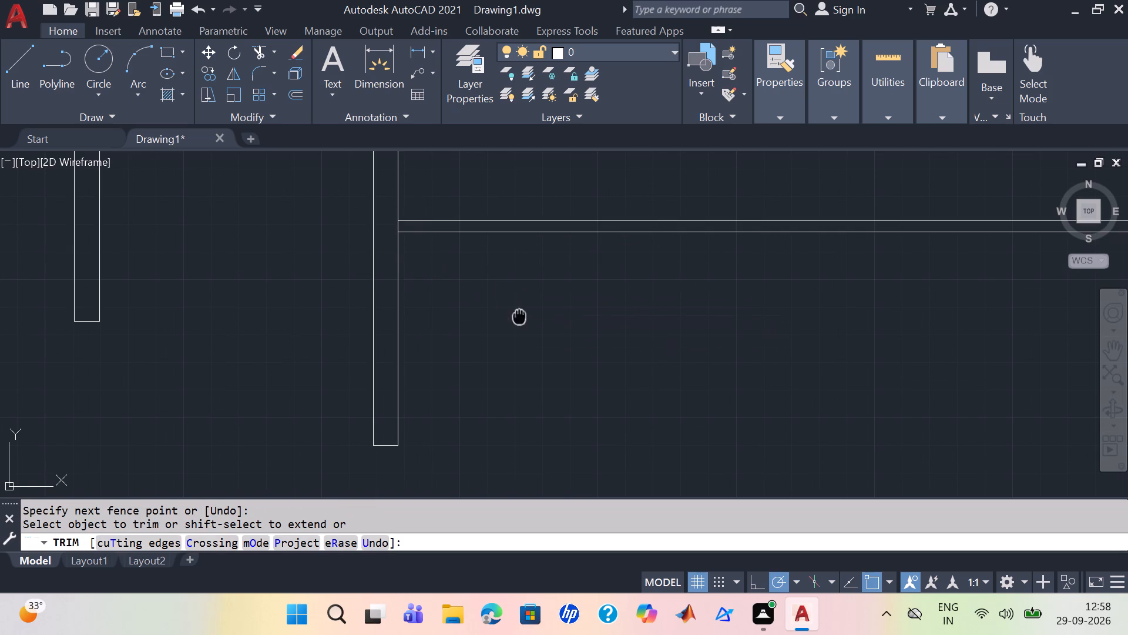
key("Escape")
Trim the lowest room's upper thin partition lines where they cross the vertical partition below the door opening.
scroll(609, 350, "down", 2)
middle_click_drag(654, 382, 653, 383)
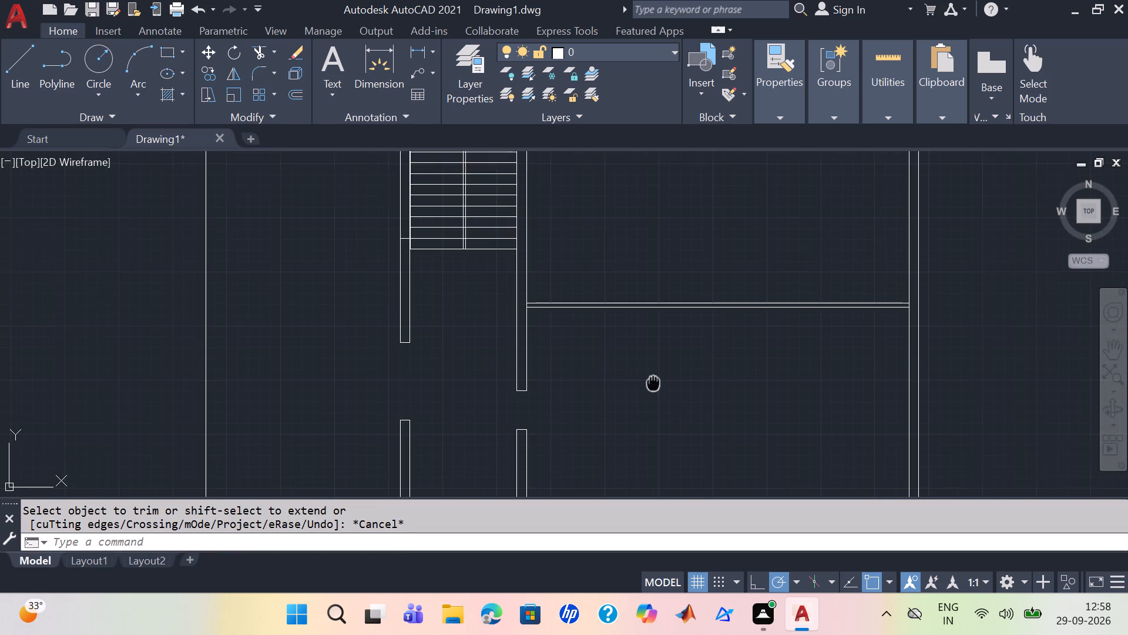
middle_click_drag(653, 383, 615, 292)
scroll(653, 383, "down", 1)
scroll(629, 363, "up", 1)
middle_click_drag(615, 351, 635, 233)
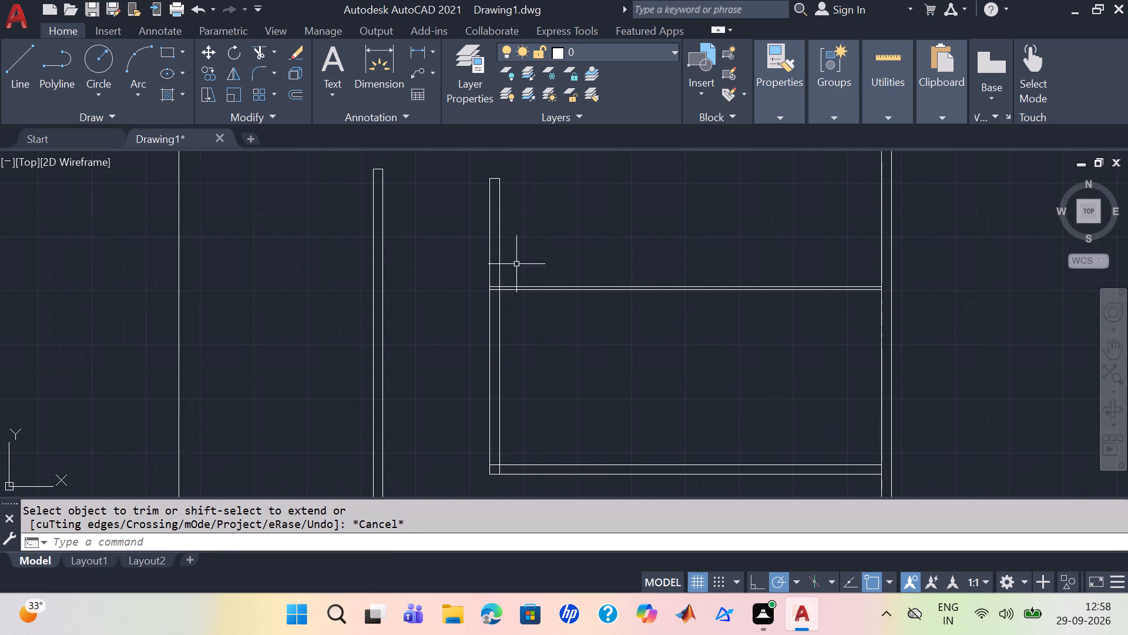
key("t")
key("r")
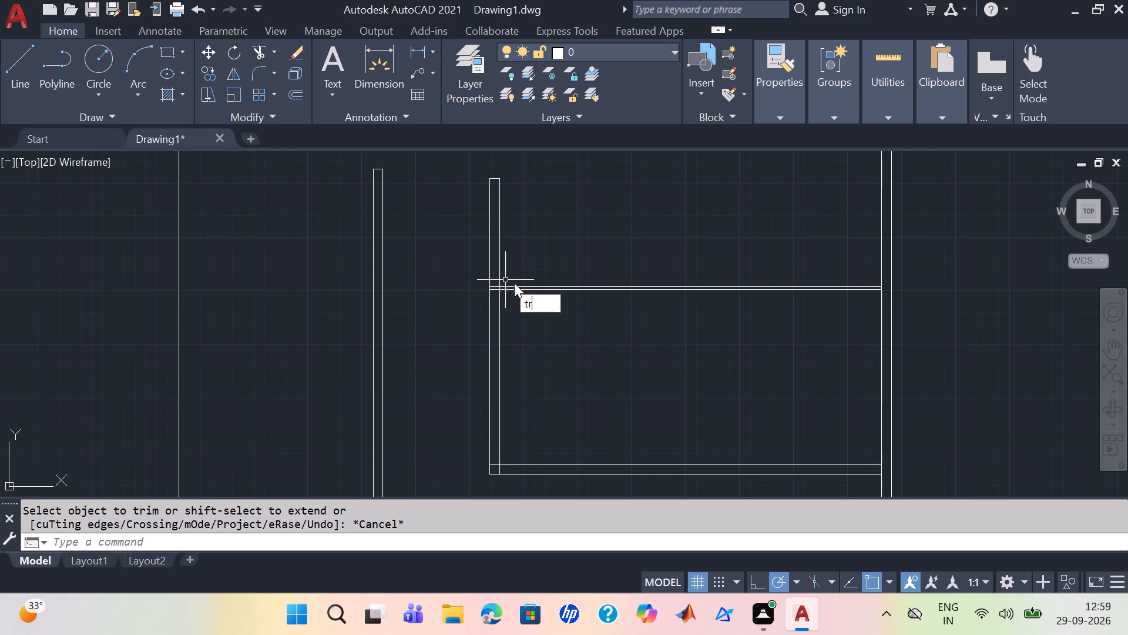
key("Return")
left_click_drag(493, 286, 495, 306)
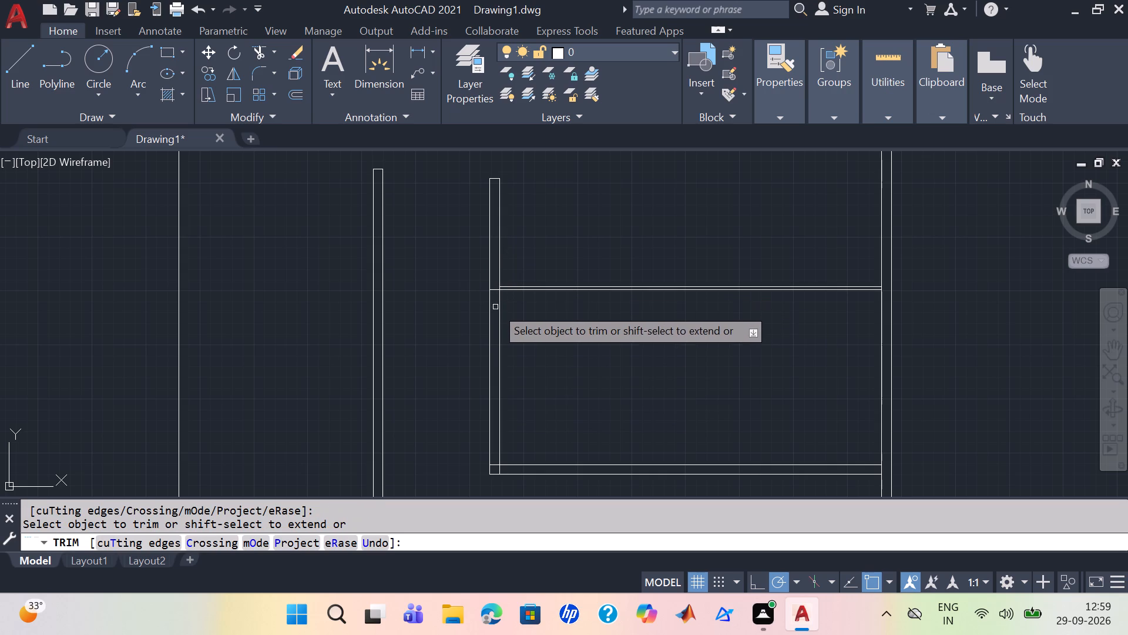
left_click(495, 291)
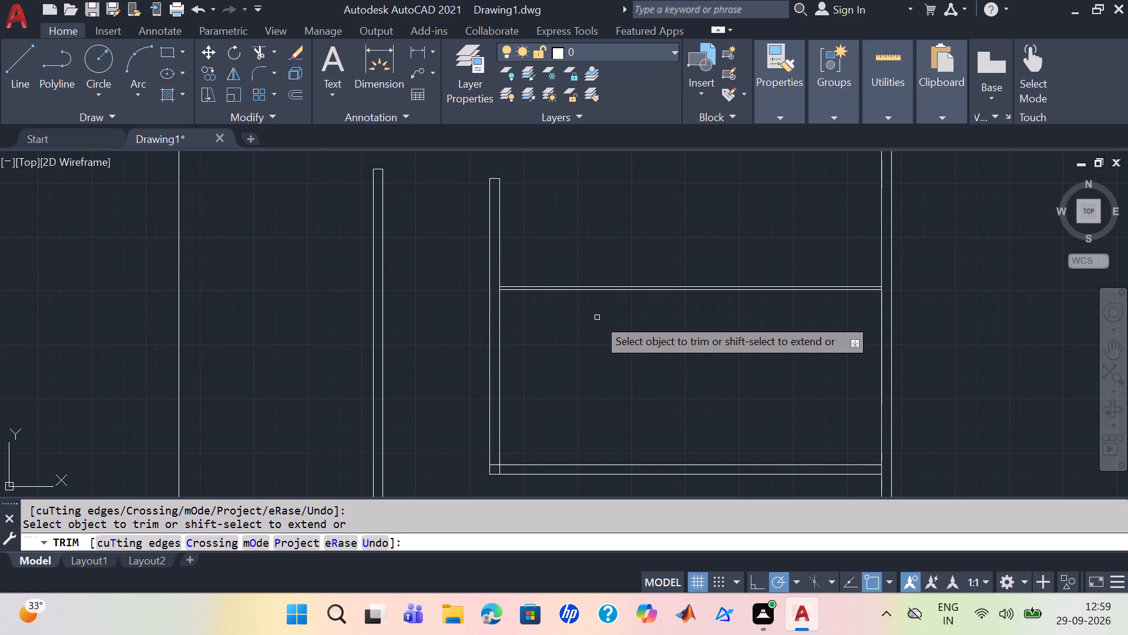
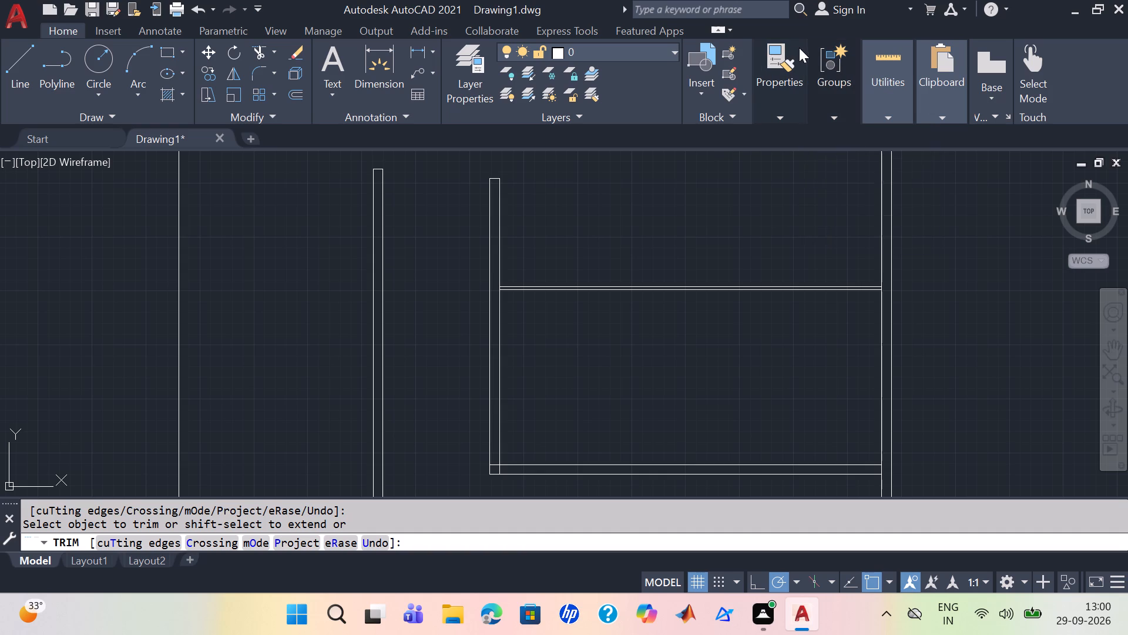
Examine the trimmed partition junctions and the overall layout of the rooms, staircase and door openings.
scroll(745, 229, "down", 1)
middle_click_drag(741, 234, 608, 305)
scroll(608, 302, "down", 1)
scroll(564, 317, "up", 1)
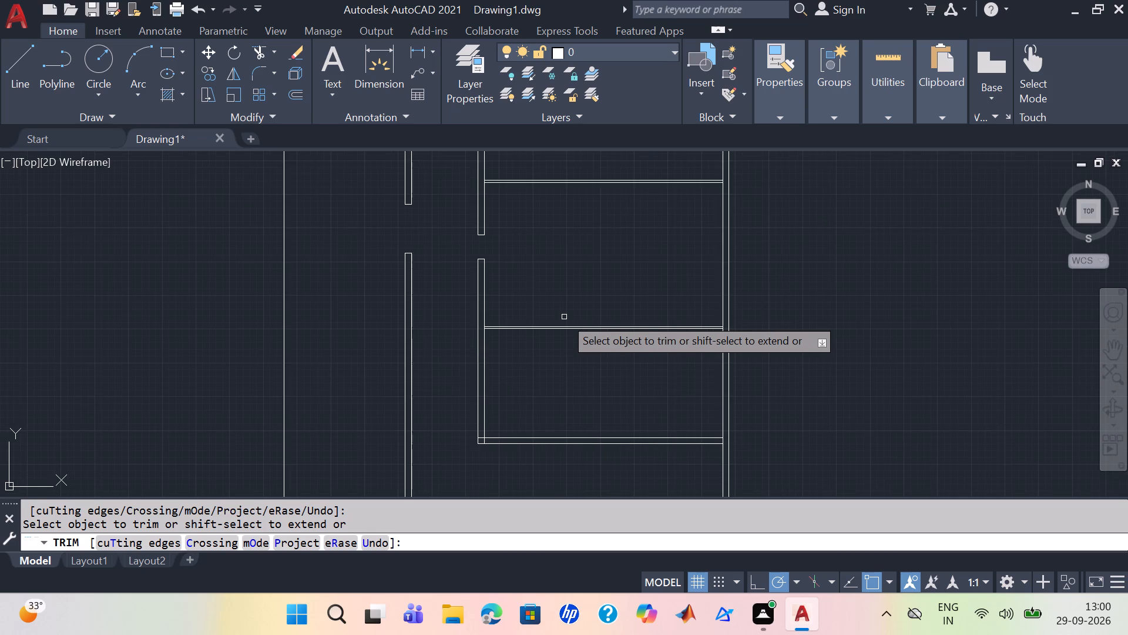
scroll(563, 316, "up", 1)
scroll(624, 289, "up", 1)
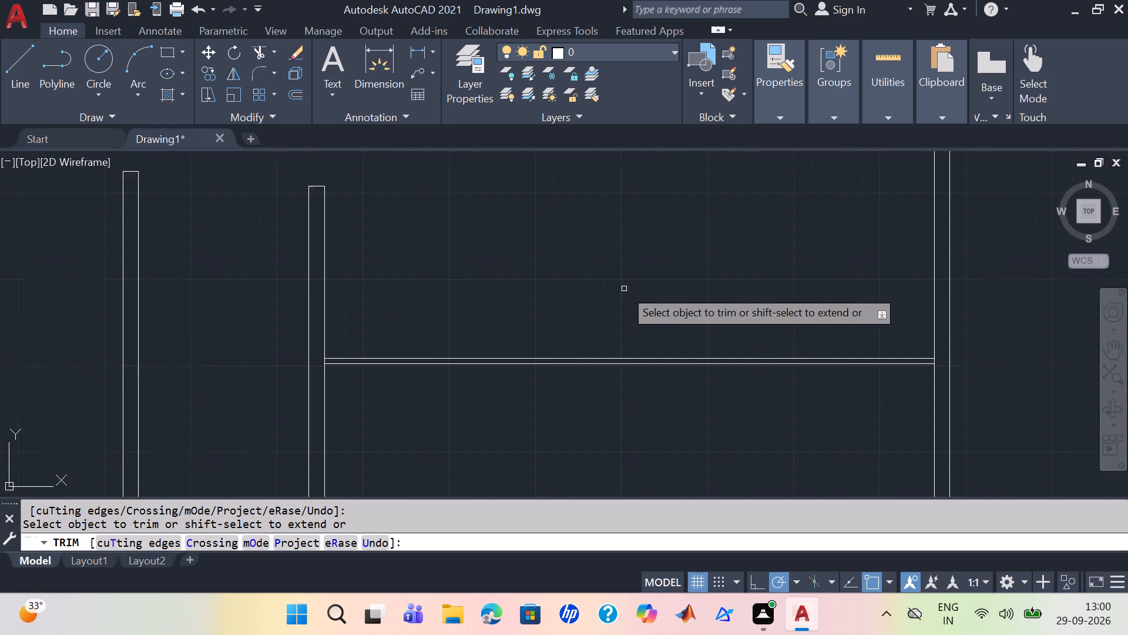
scroll(624, 289, "down", 2)
scroll(623, 352, "down", 1)
middle_click_drag(623, 352, 633, 386)
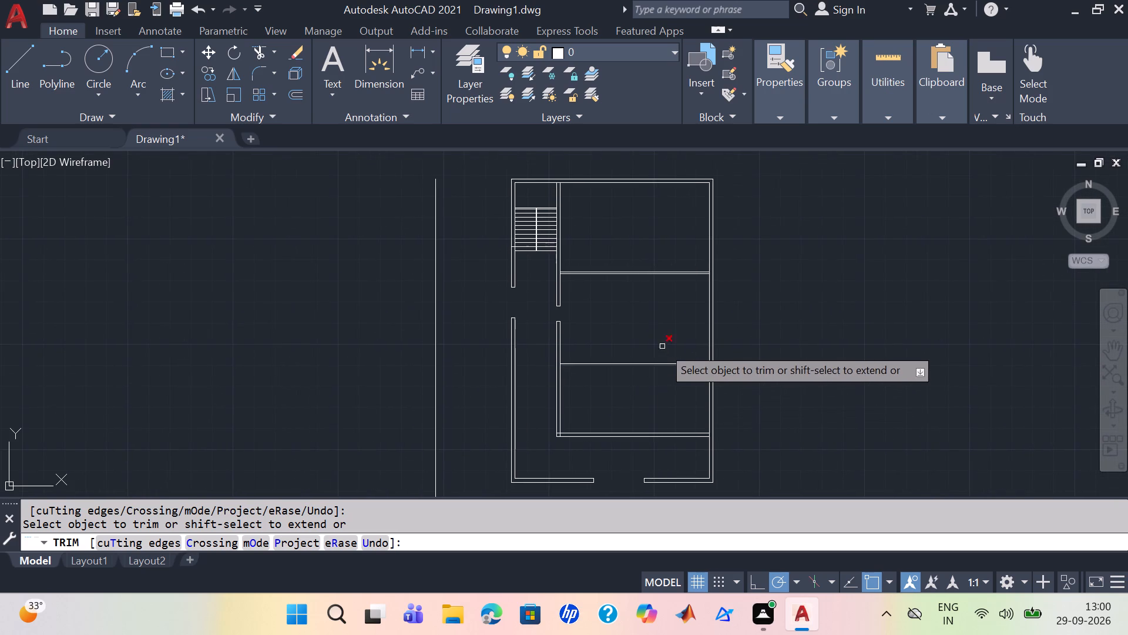
scroll(665, 326, "up", 1)
middle_click_drag(665, 326, 668, 273)
scroll(673, 295, "down", 1)
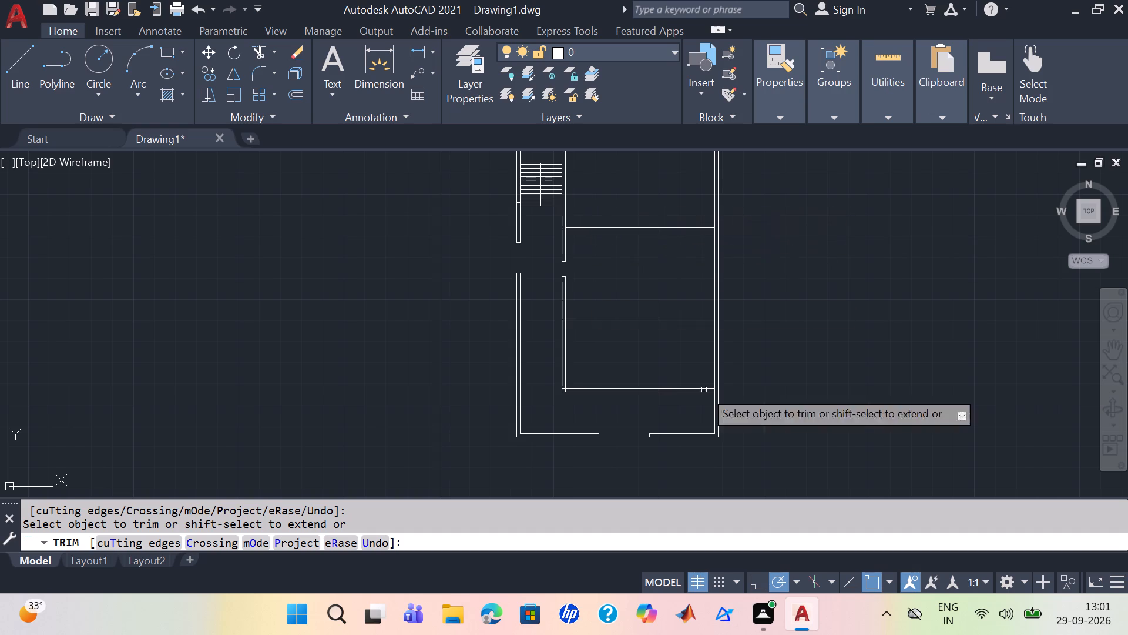
middle_click_drag(733, 340, 748, 383)
scroll(748, 383, "down", 1)
middle_click_drag(757, 373, 756, 333)
scroll(756, 333, "up", 1)
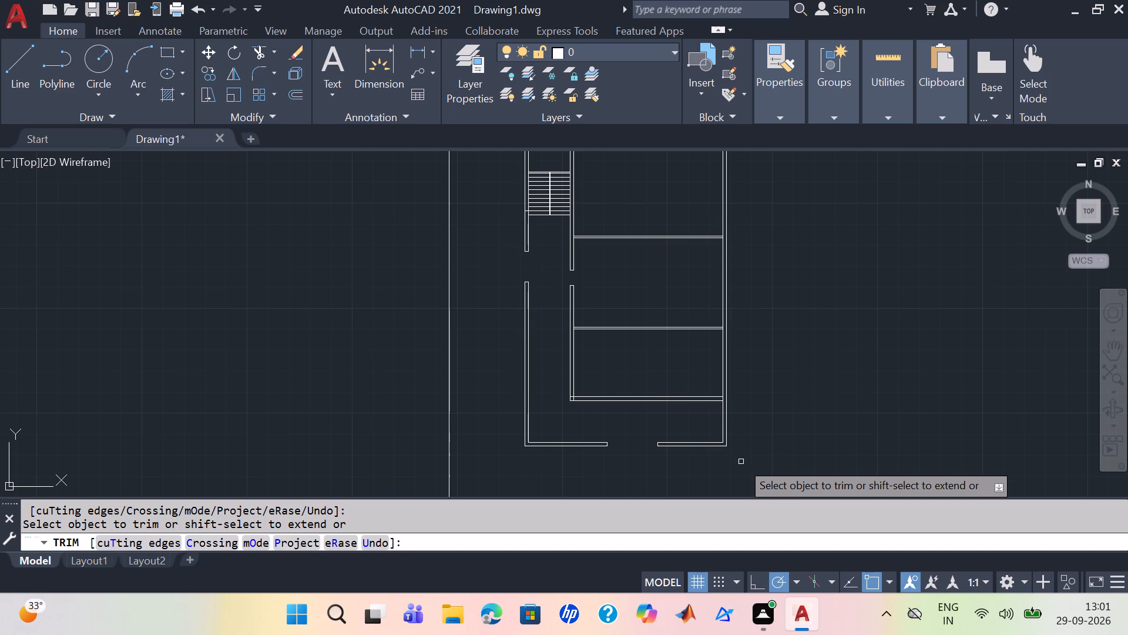
scroll(748, 433, "up", 1)
scroll(742, 446, "down", 1)
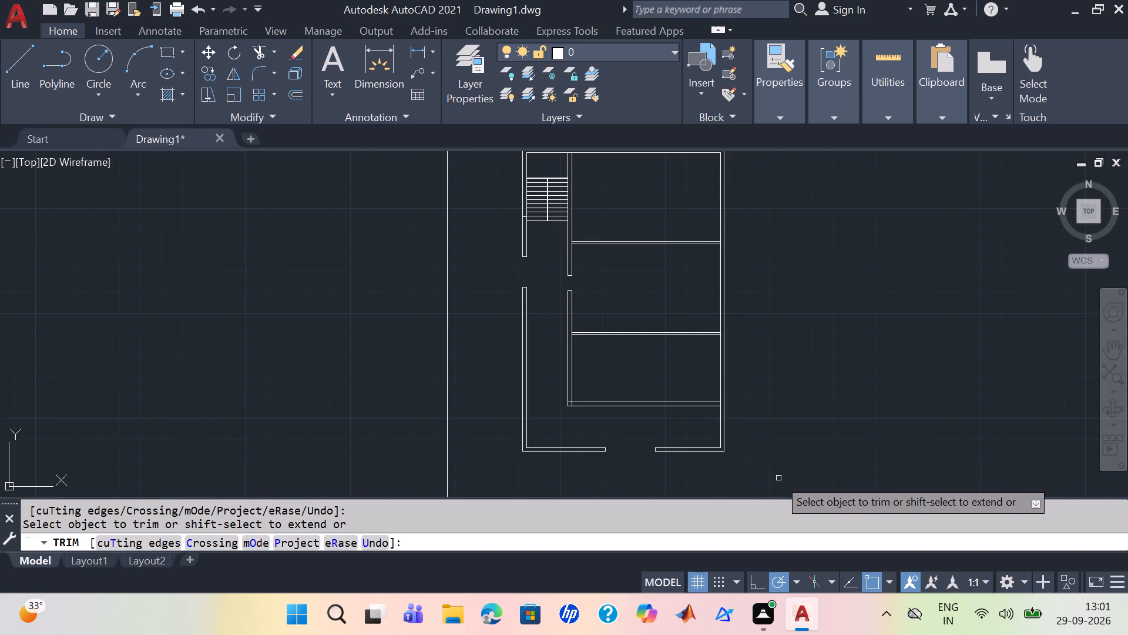
Undo the trims of the lowest room's upper thin partition lines and end the Trim command.
key("ctrl+z")
key("ctrl+z")
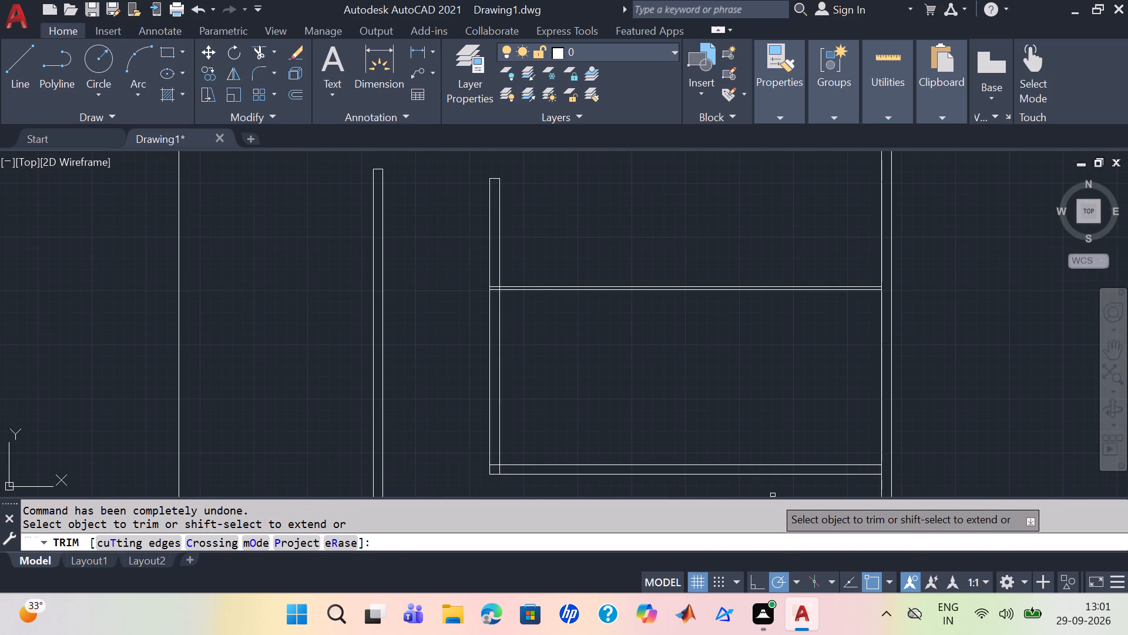
key("ctrl+z")
key("ctrl+z")
key("ctrl+z")
key("ctrl+z")
key("ctrl+z")
key("ctrl+z")
key("ctrl+z")
key("ctrl+z")
key("ctrl+z")
key("ctrl+z")
key("ctrl+z")
key("ctrl+z")
key("ctrl+z")
key("ctrl+z")
key("ctrl+z")
key("ctrl+z")
key("ctrl+z")
key("ctrl+z")
key("ctrl+z")
key("ctrl+z")
key("ctrl+z")
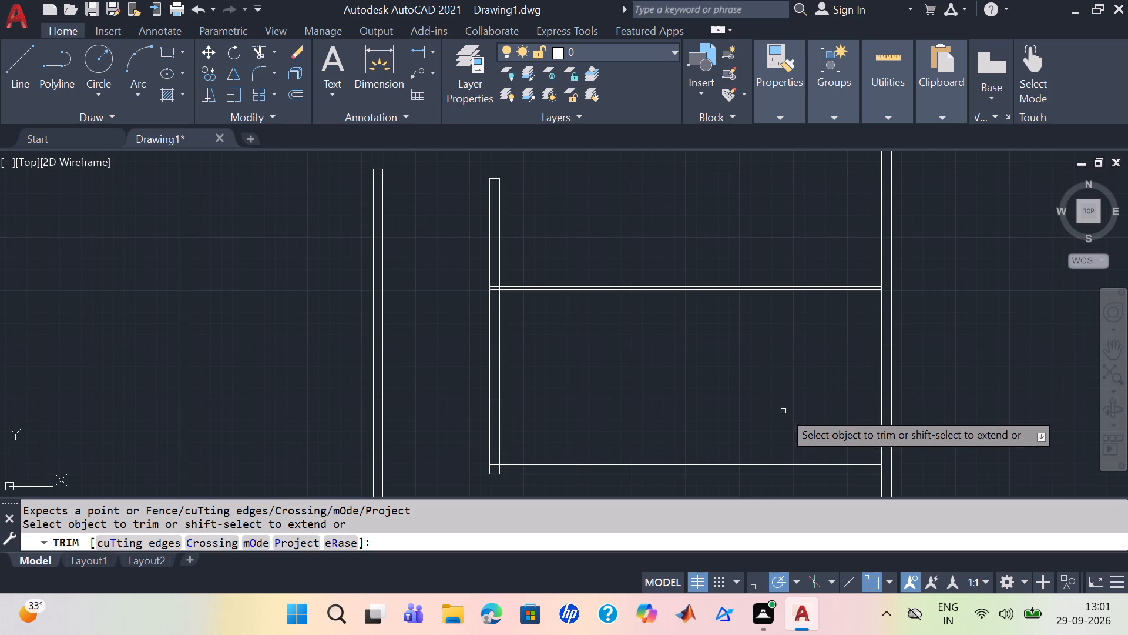
scroll(784, 410, "down", 3, "ctrl")
key("ctrl+z")
key("ctrl+z")
key("ctrl+z")
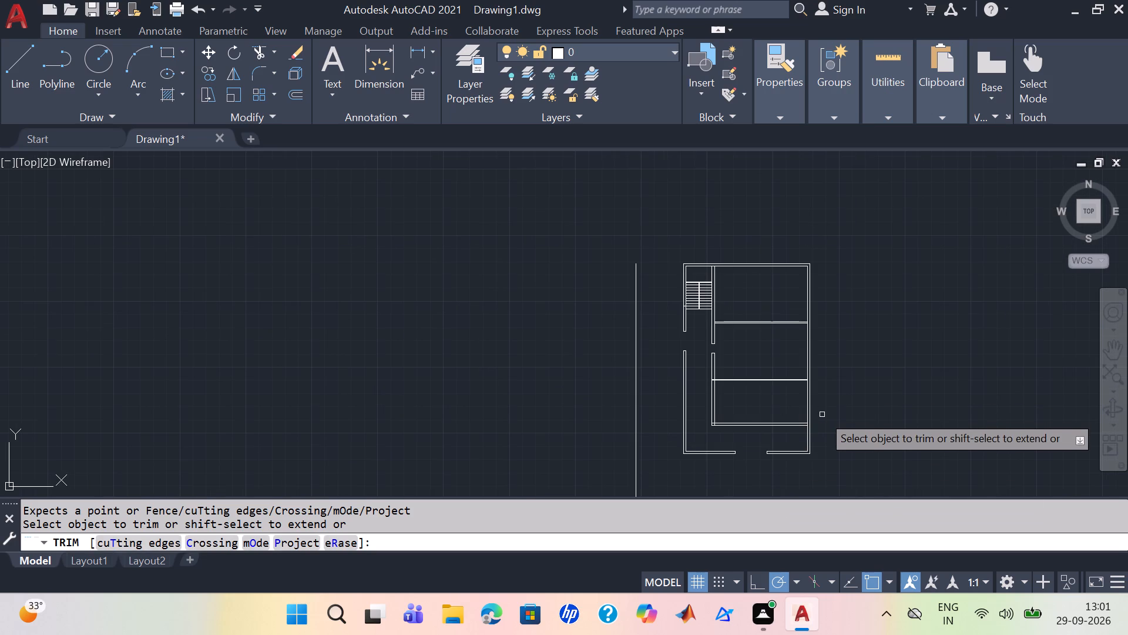
key("ctrl+z")
key("ctrl+z")
key("Escape")
key("Escape")
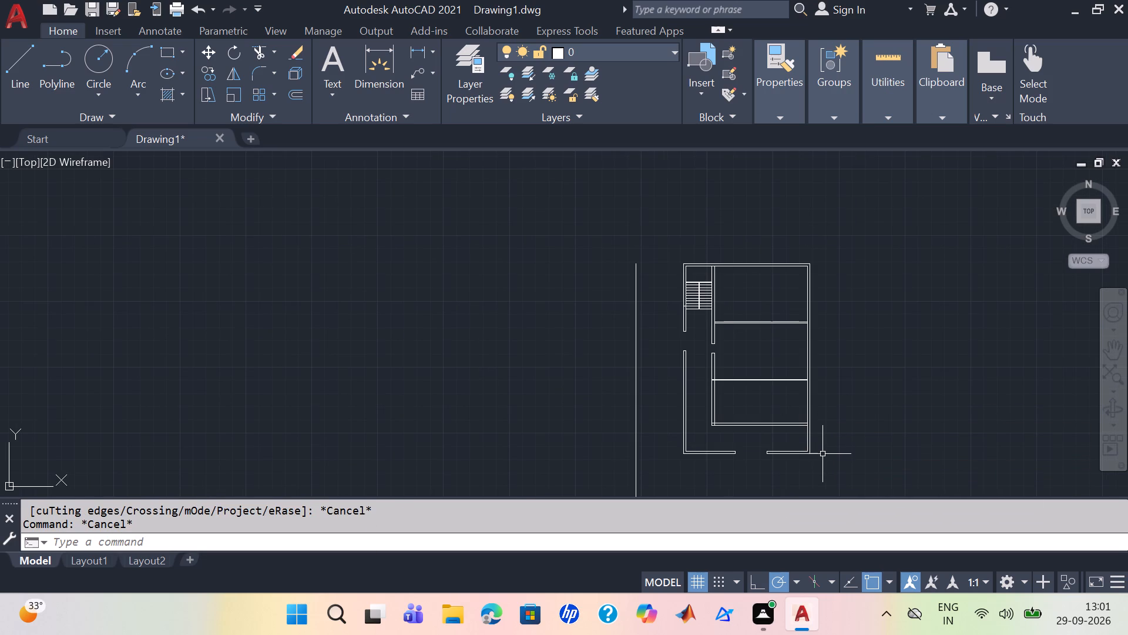
Undo the door openings and partition thickening, back to the plan with closed outer walls, thin partitions and the staircase.
key("ctrl+z")
key("ctrl+z")
key("ctrl+z")
key("ctrl+z")
key("ctrl+z")
key("ctrl+z")
key("ctrl+z")
key("ctrl+z")
key("ctrl+z")
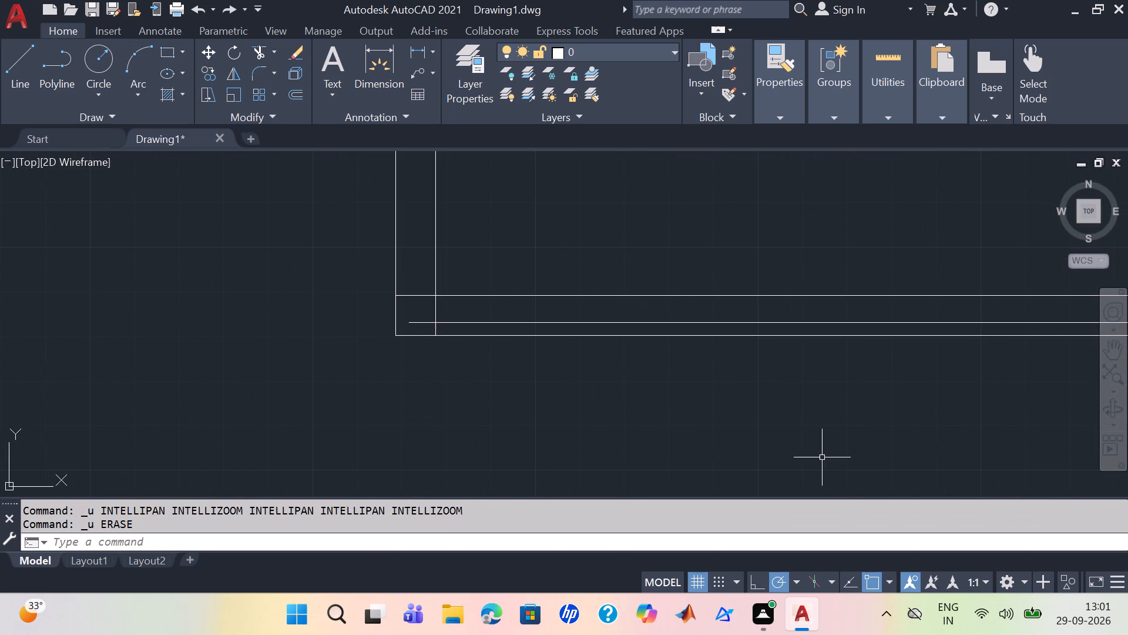
key("ctrl+z")
key("ctrl+z")
key("ctrl+z")
key("ctrl+z")
key("ctrl+z")
key("ctrl+z")
key("ctrl+z")
key("ctrl+z")
key("ctrl+z")
key("ctrl+z")
key("ctrl+z")
key("ctrl+z")
key("ctrl+z")
key("ctrl+z")
key("ctrl+z")
key("ctrl+z")
key("ctrl+z")
key("ctrl+z")
key("ctrl+z")
key("ctrl+z")
key("ctrl+z")
key("ctrl+z")
key("ctrl+z")
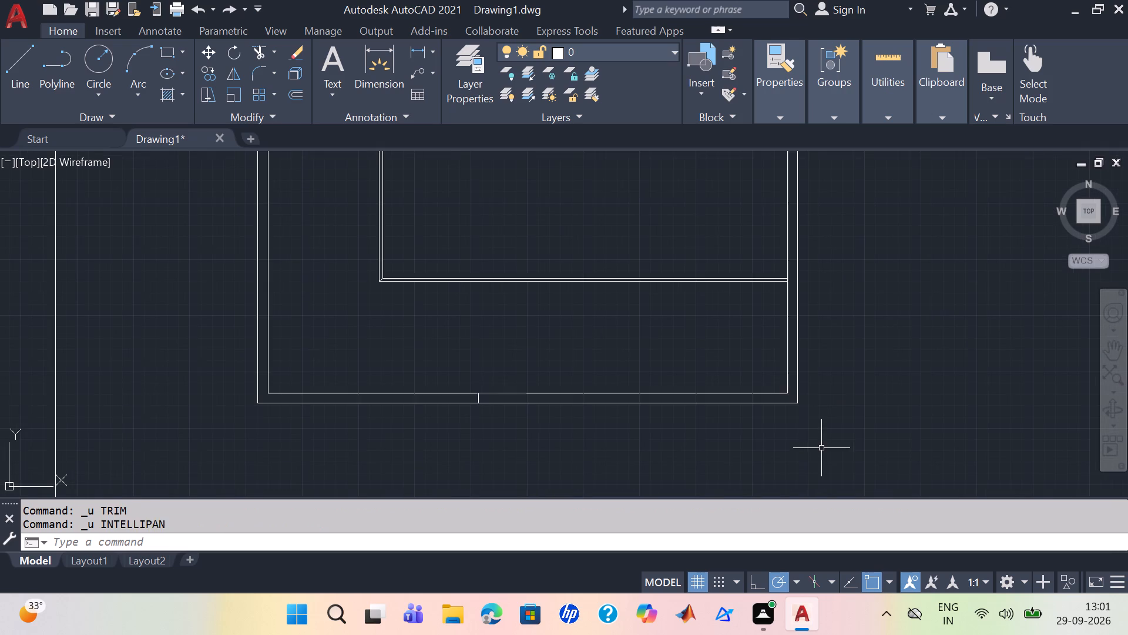
key("ctrl+z")
key("ctrl+z")
key("ctrl+z")
key("ctrl+z")
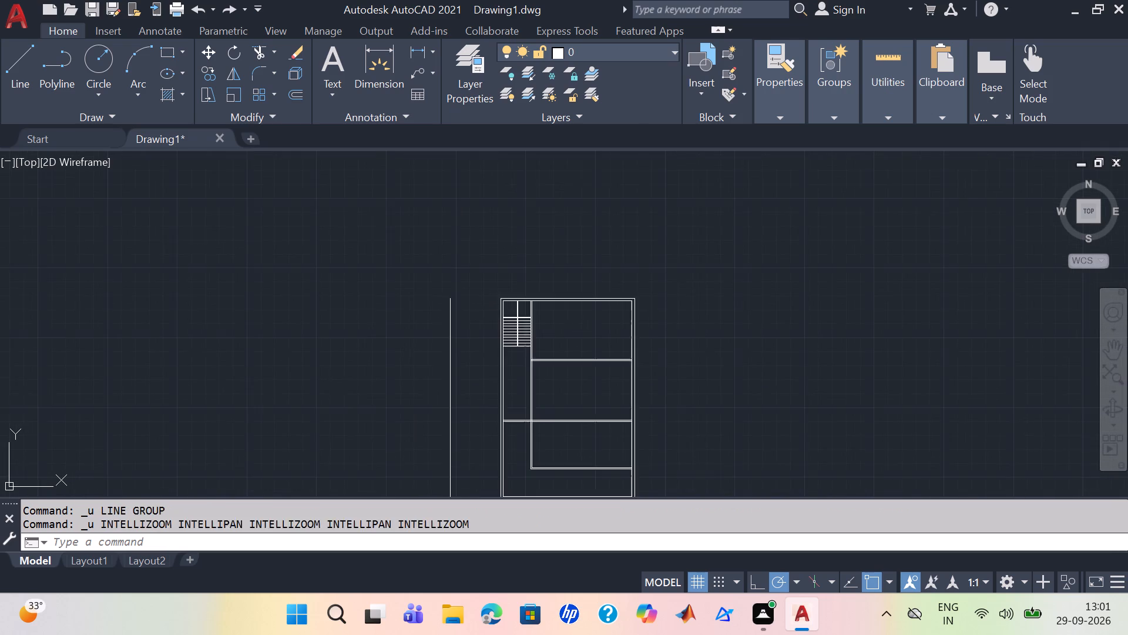
Undo the staircase drawing work at the building's top-left corner.
key("ctrl+z")
key("ctrl+z")
key("ctrl+z")
key("ctrl+z")
key("ctrl+z")
key("ctrl+z")
key("ctrl+z")
key("ctrl+z")
key("ctrl+z")
key("ctrl+z")
key("ctrl+z")
key("ctrl+z")
key("ctrl+z")
key("ctrl+z")
key("ctrl+z")
key("ctrl+z")
key("ctrl+z")
key("ctrl+z")
key("ctrl+z")
key("ctrl+z")
key("ctrl+z")
key("ctrl+z")
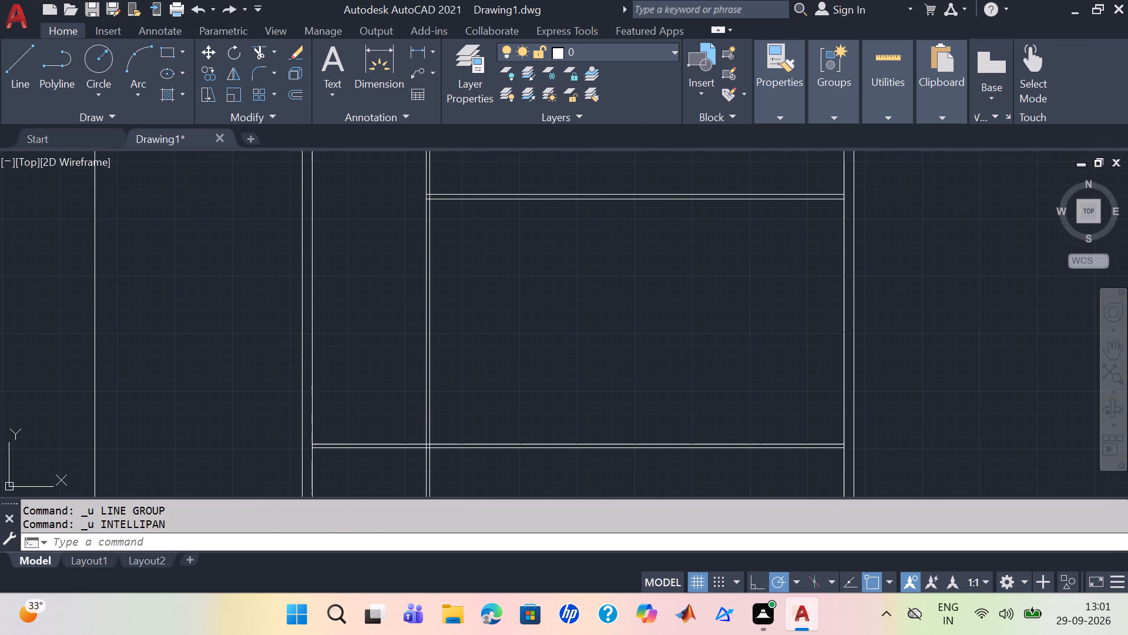
Undo the construction lines beside the building and the two horizontal partitions between the rooms.
scroll(816, 438, "down", 7, "ctrl")
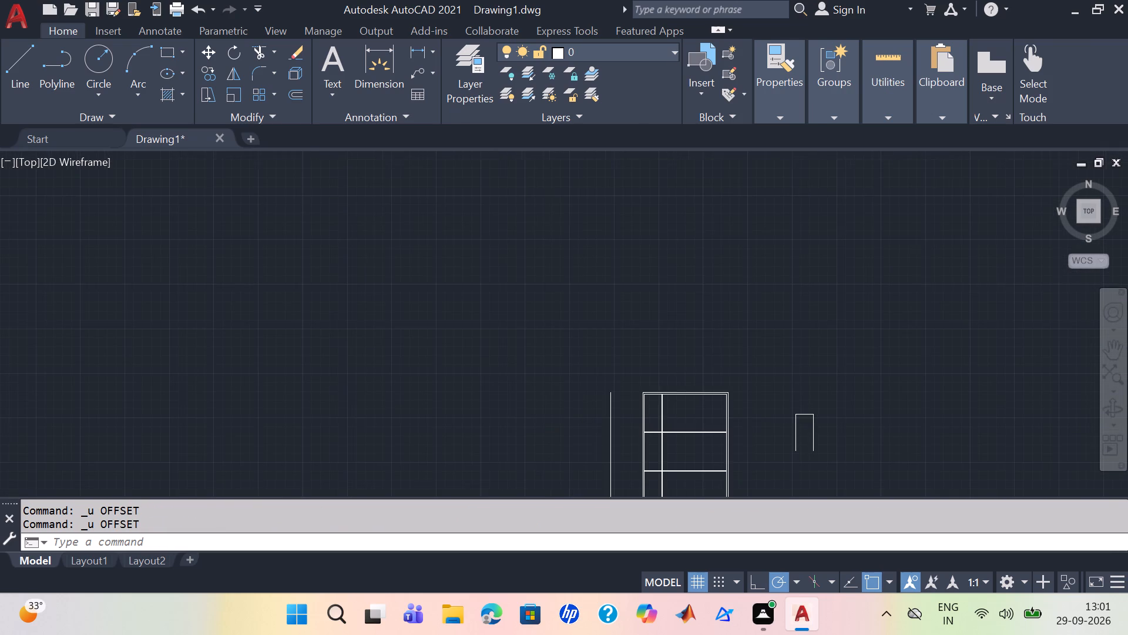
middle_click_drag(805, 406, 782, 322, "ctrl")
key("ctrl+z")
key("ctrl+z")
key("ctrl+z")
key("ctrl+z")
key("ctrl+z")
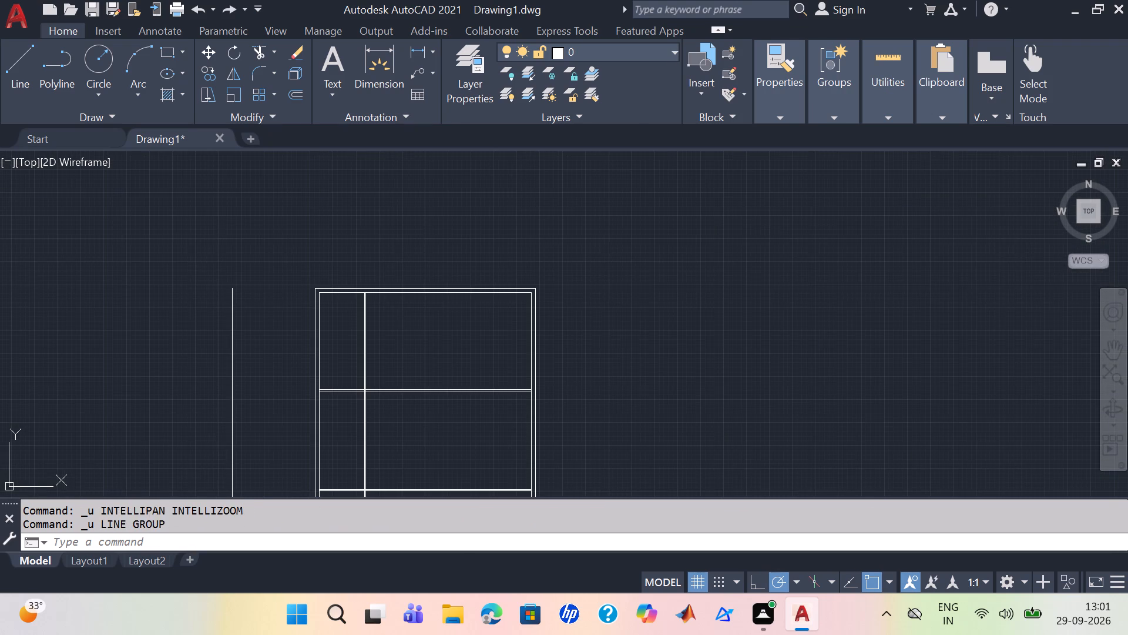
key("ctrl+z")
key("ctrl+z")
key("ctrl+z")
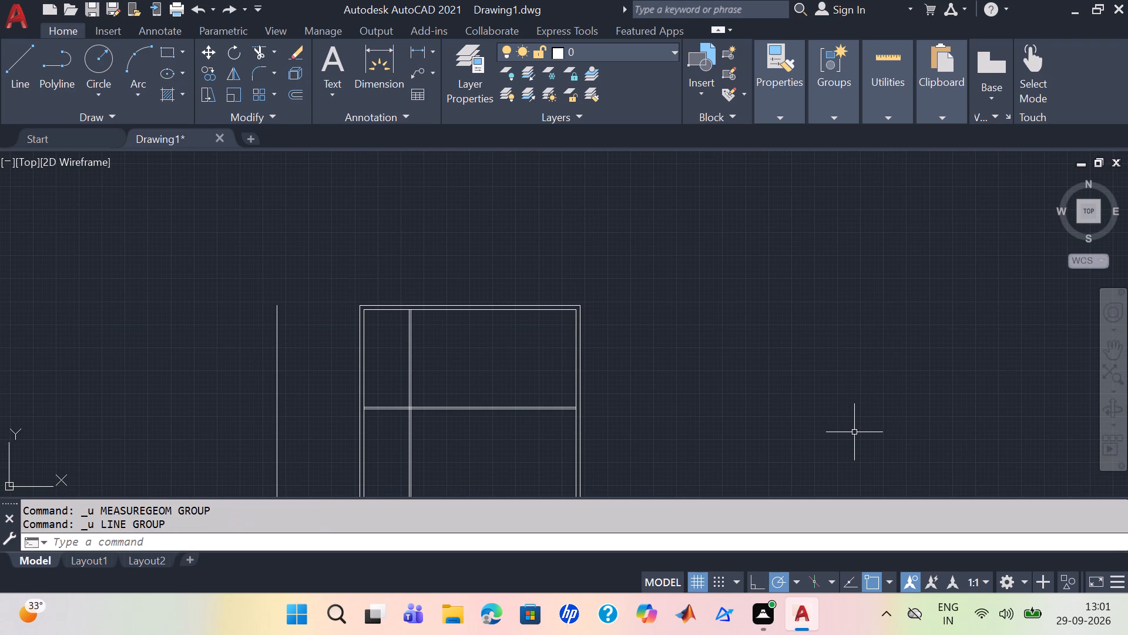
middle_click_drag(802, 464, 804, 347)
key("ctrl+z")
key("ctrl+z")
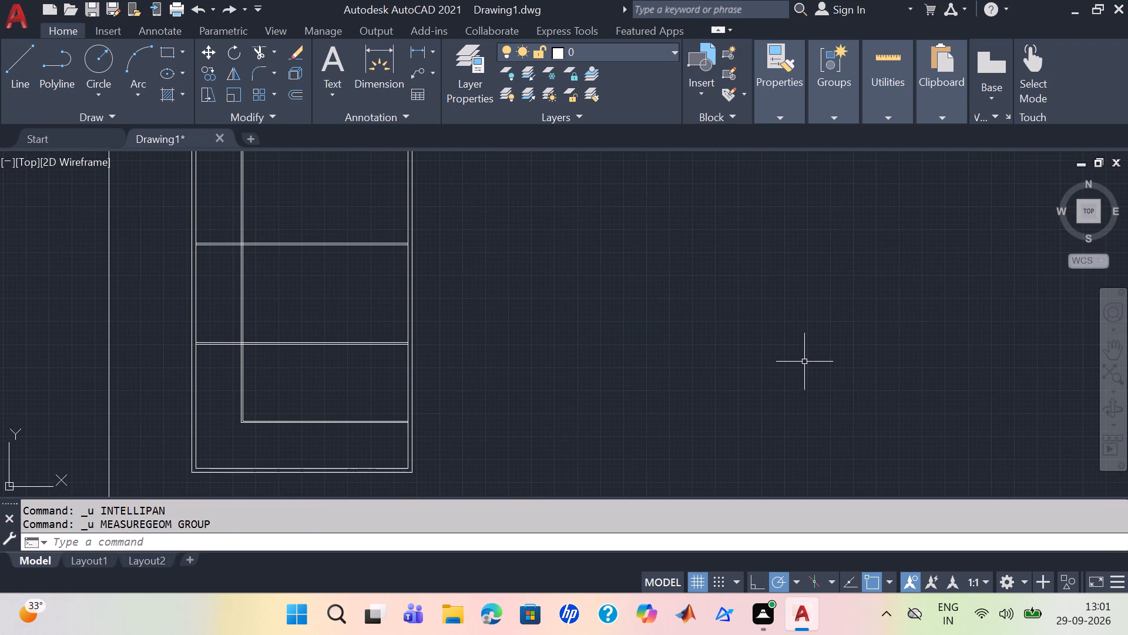
key("ctrl+z")
key("ctrl+z")
key("ctrl+z")
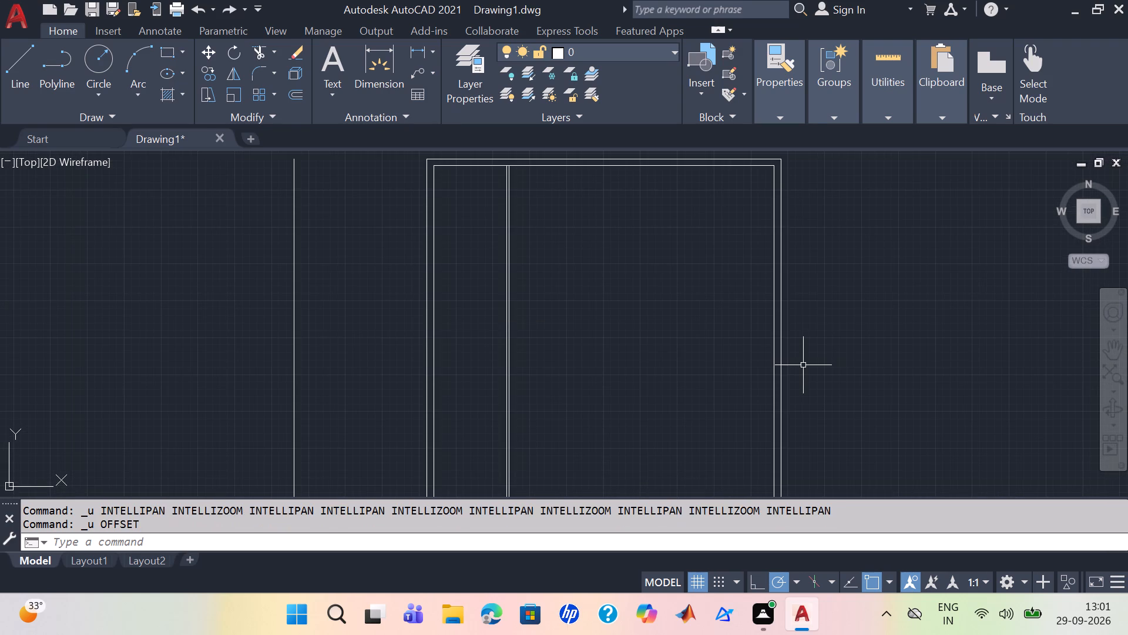
key("ctrl+z")
key("ctrl+z")
key("ctrl+z")
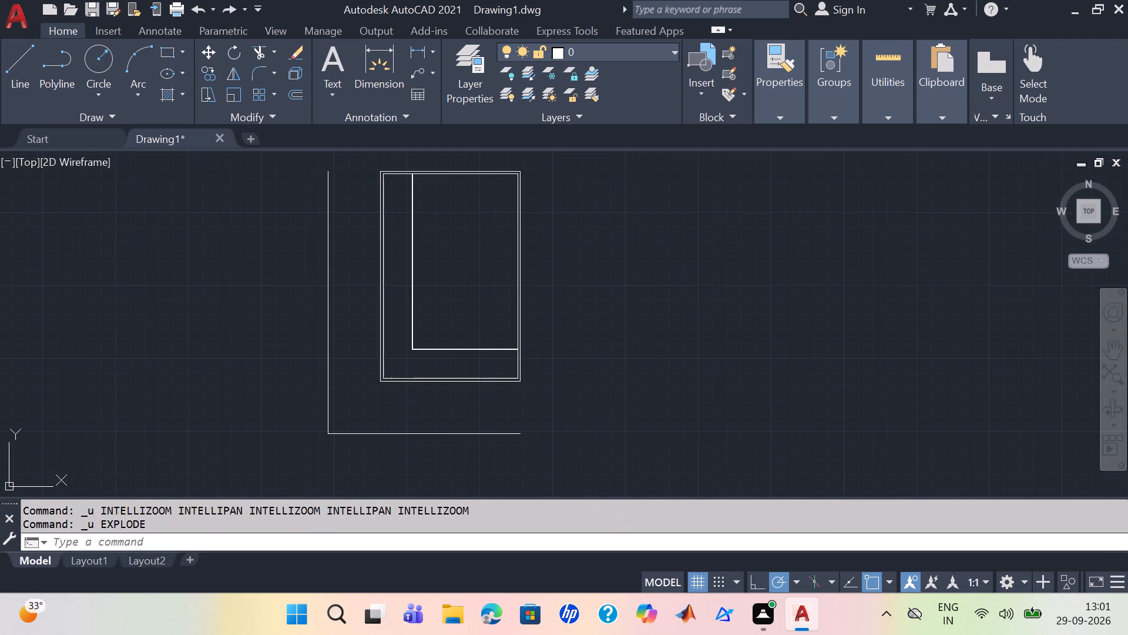
Undo the L-shaped partition inside the building, back to the bare double-line outer walls and outside guide lines.
key("ctrl+z")
key("ctrl+z")
key("ctrl+z")
key("ctrl+z")
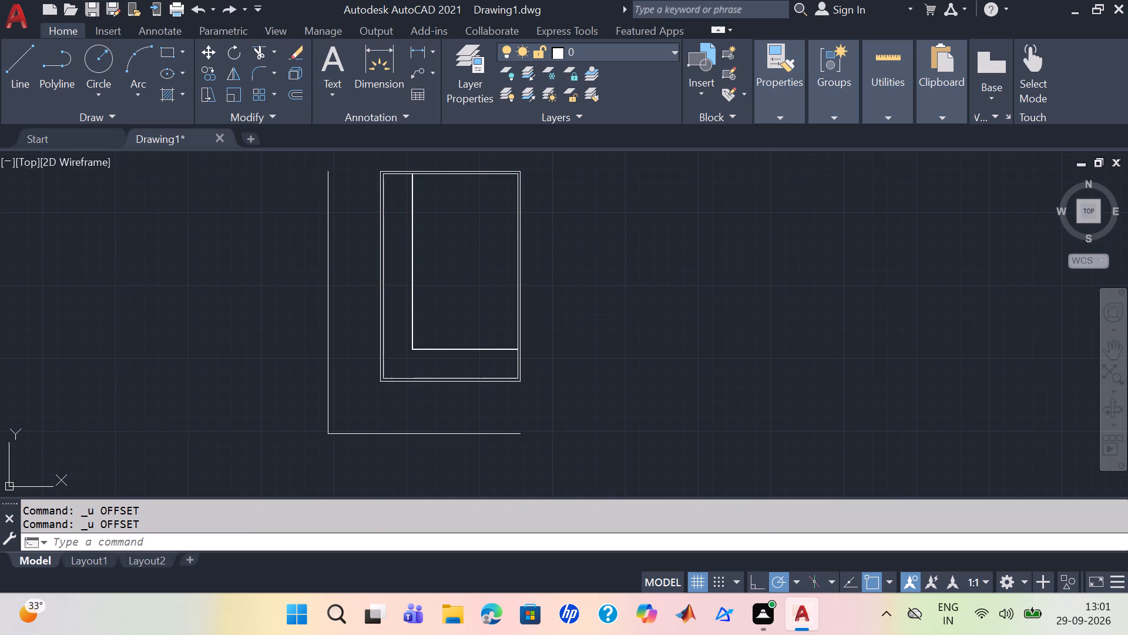
scroll(775, 380, "down", 9, "ctrl")
key("ctrl+z")
key("ctrl+z")
key("ctrl+z")
key("ctrl+z")
key("ctrl+z")
key("ctrl+z")
key("ctrl+z")
key("ctrl+z")
key("ctrl+z")
key("ctrl+z")
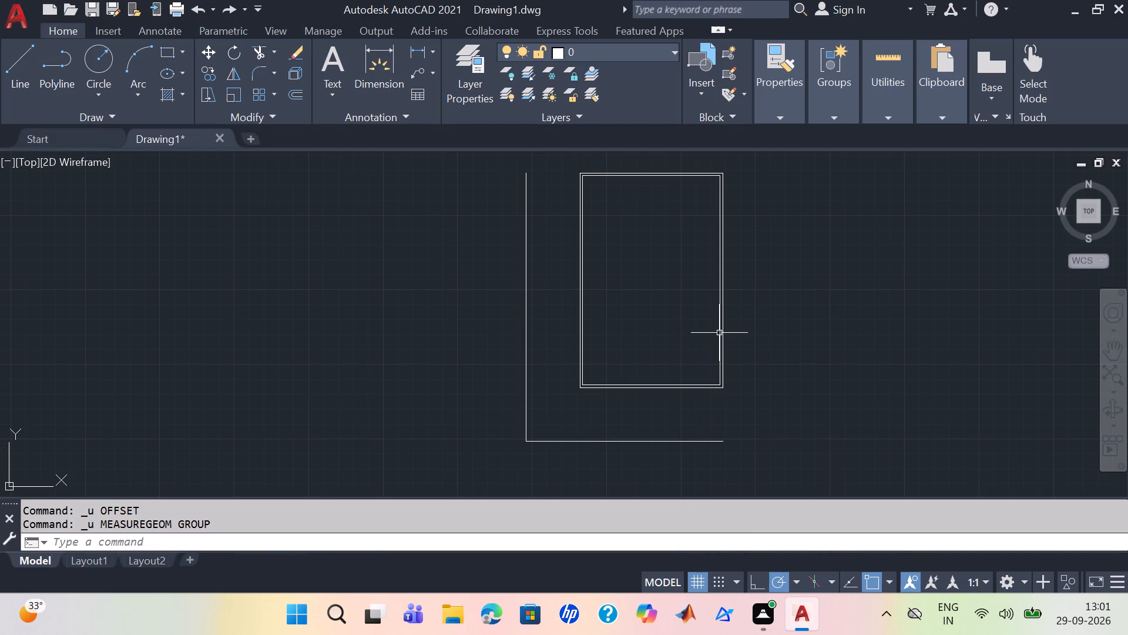
left_click(767, 342)
middle_click(774, 335)
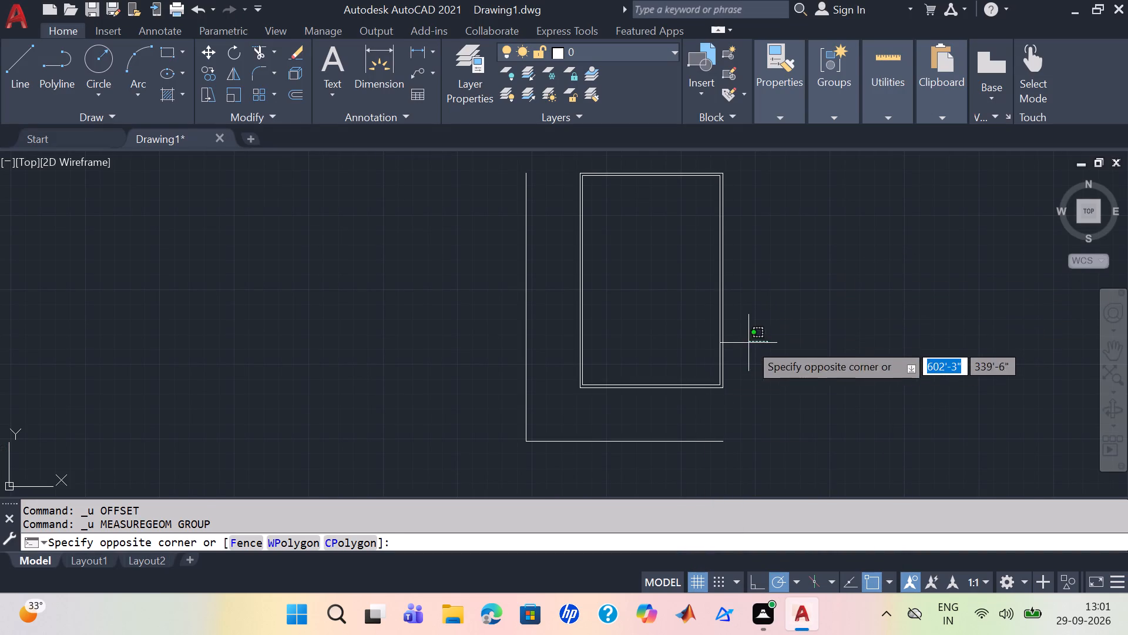
key("Escape")
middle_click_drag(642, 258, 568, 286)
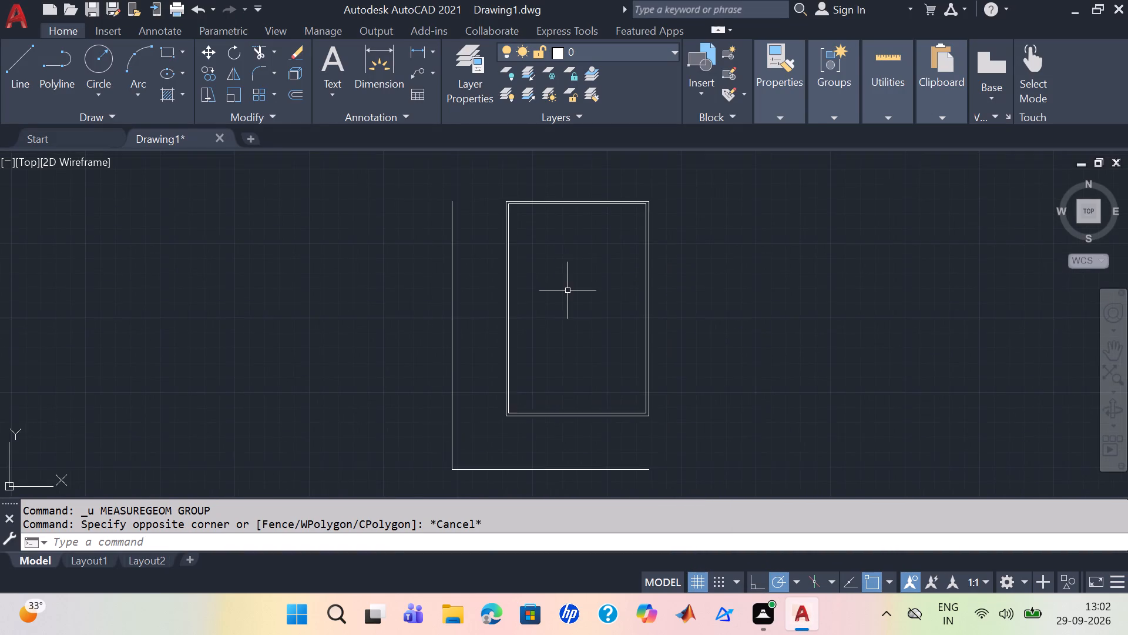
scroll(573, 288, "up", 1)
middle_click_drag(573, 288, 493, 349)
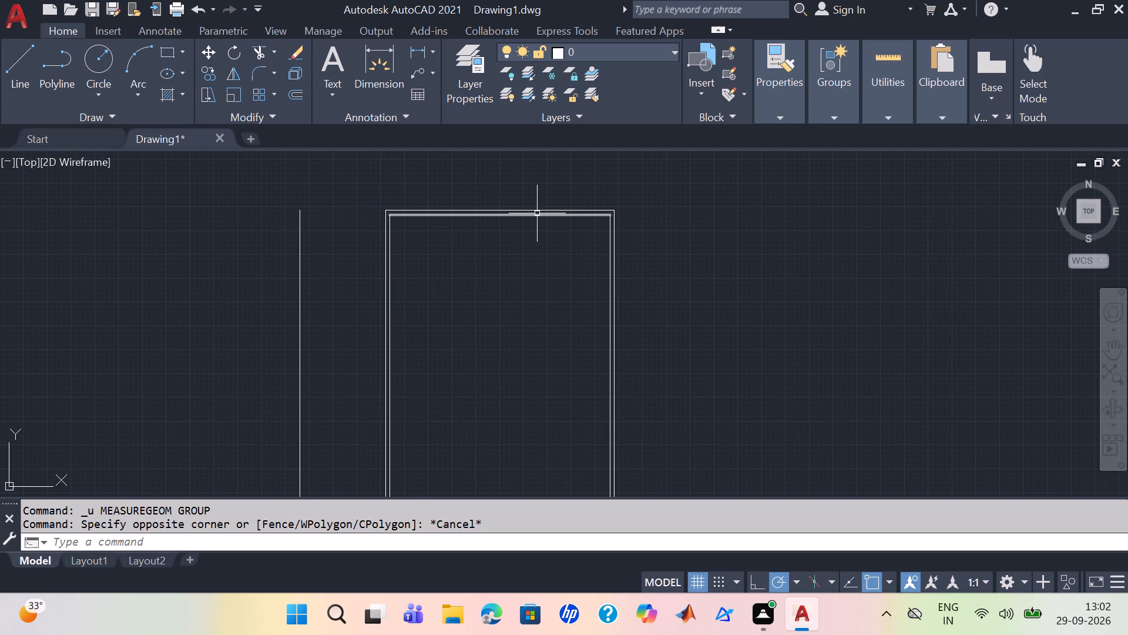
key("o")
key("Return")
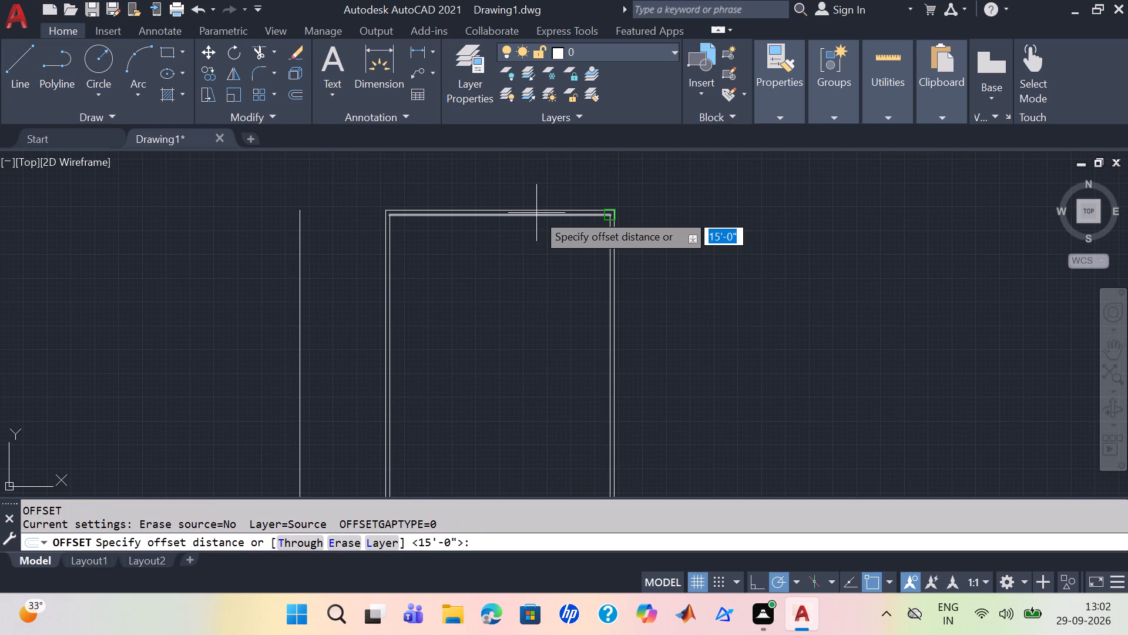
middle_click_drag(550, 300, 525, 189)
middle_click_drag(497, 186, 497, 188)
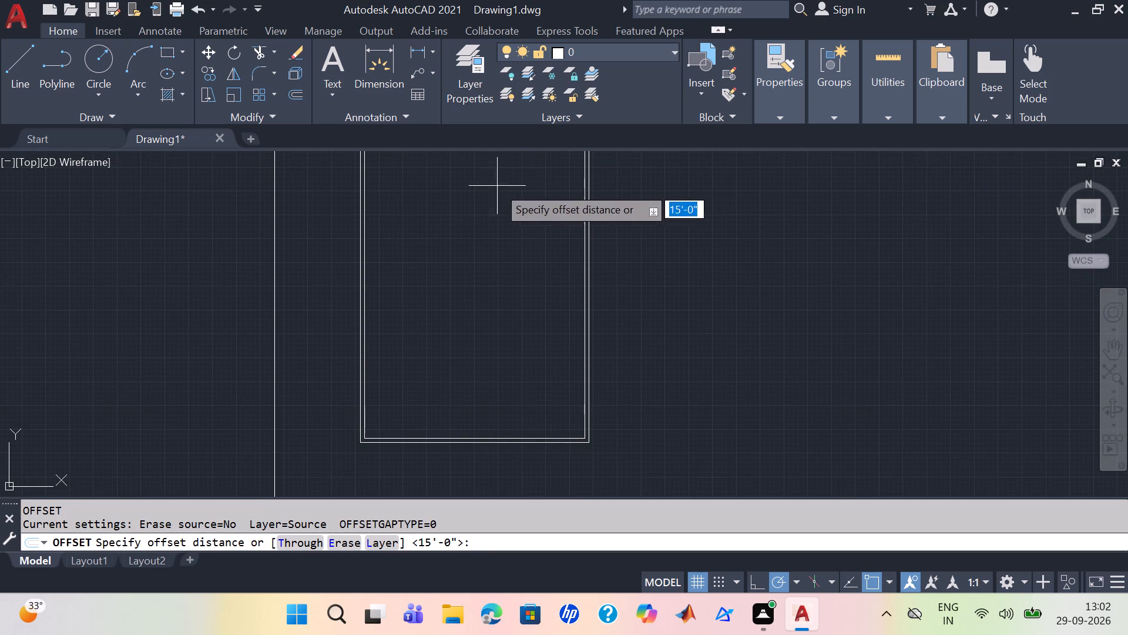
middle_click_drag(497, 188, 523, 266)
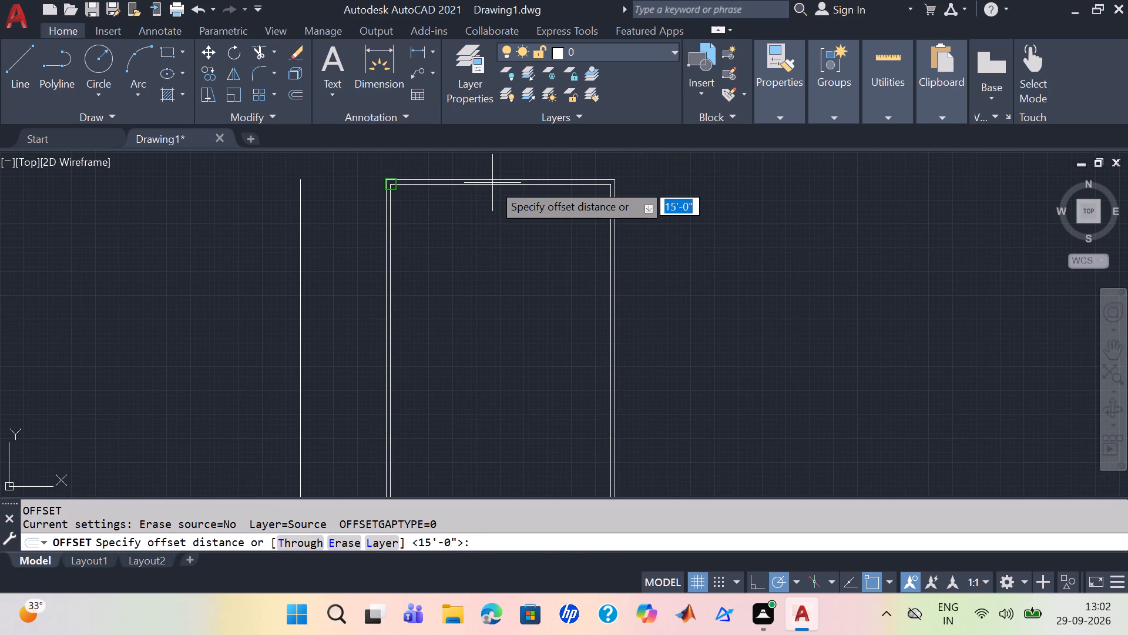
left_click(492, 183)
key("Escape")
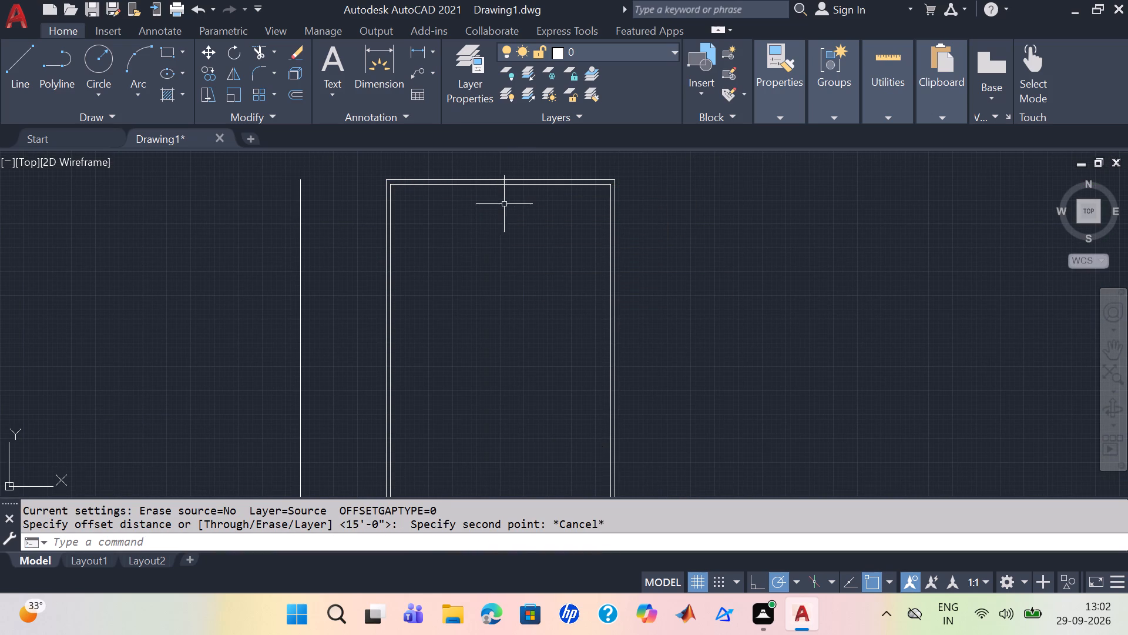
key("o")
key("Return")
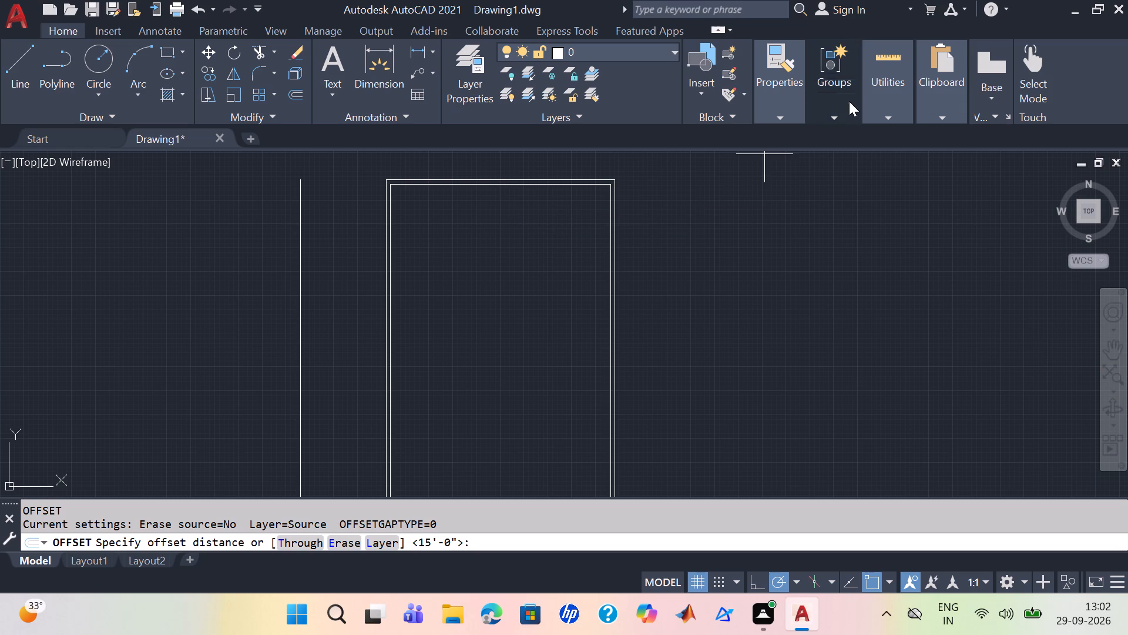
Measure the building's clear interior width and length between the inner wall faces using Quick measure.
left_click(893, 69)
left_click(890, 143)
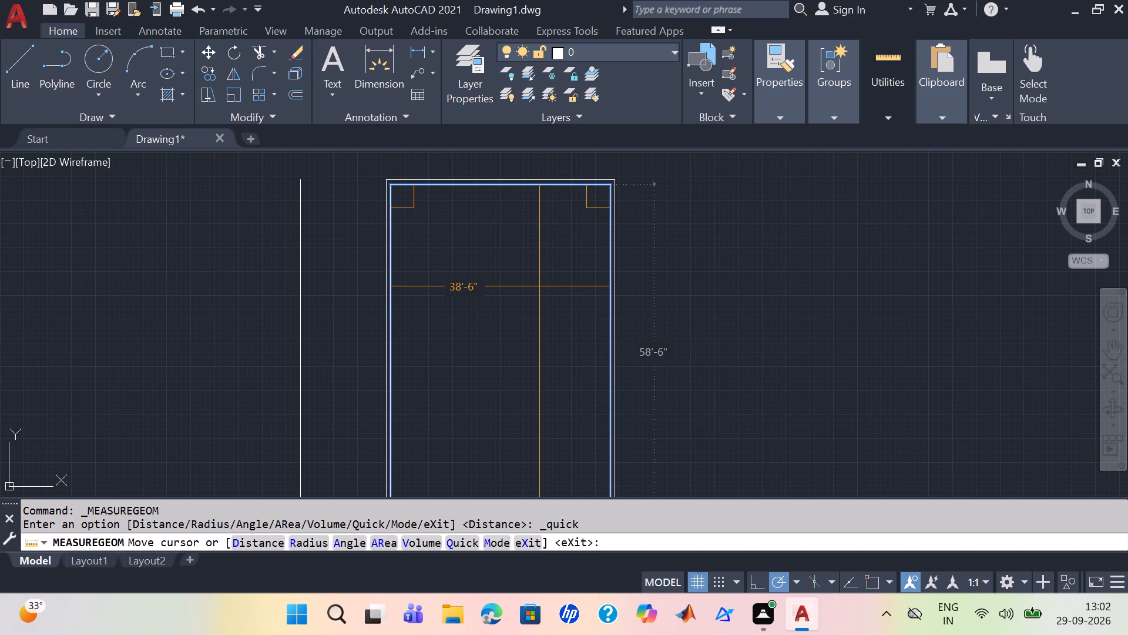
middle_click_drag(520, 420, 518, 342)
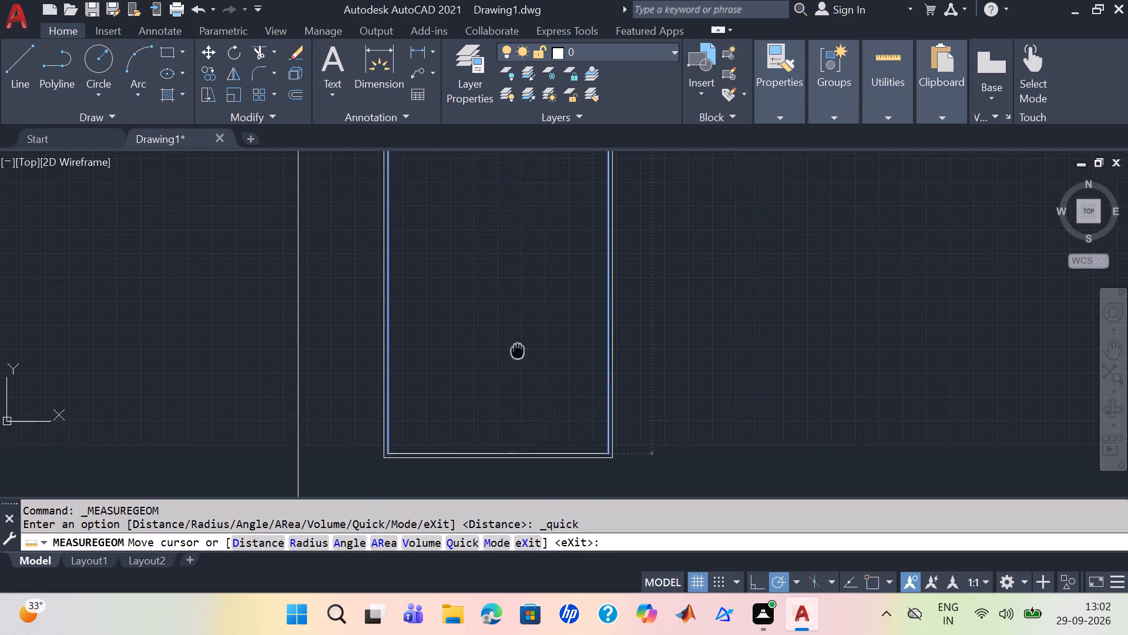
middle_click_drag(518, 342, 517, 320)
middle_click_drag(492, 292, 489, 385)
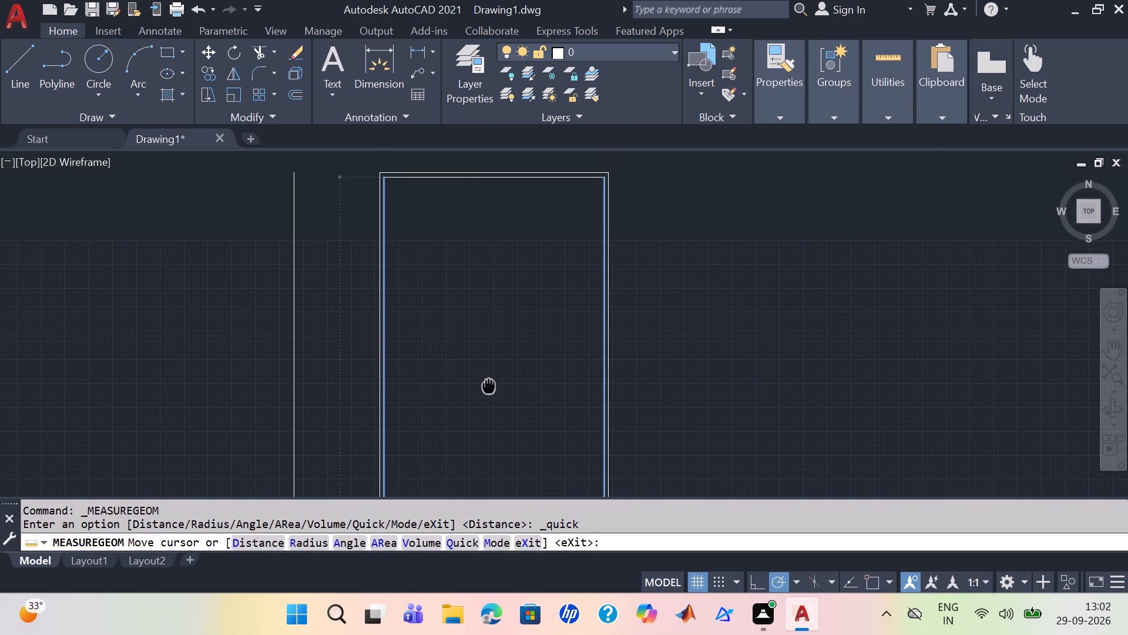
middle_click_drag(489, 385, 489, 387)
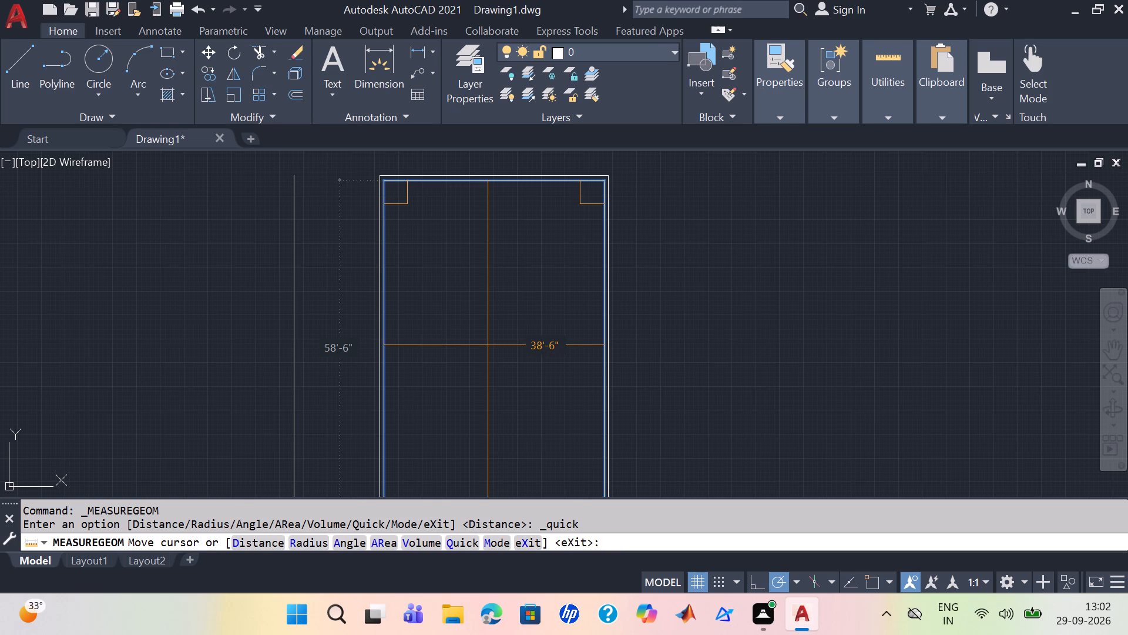
key("Escape")
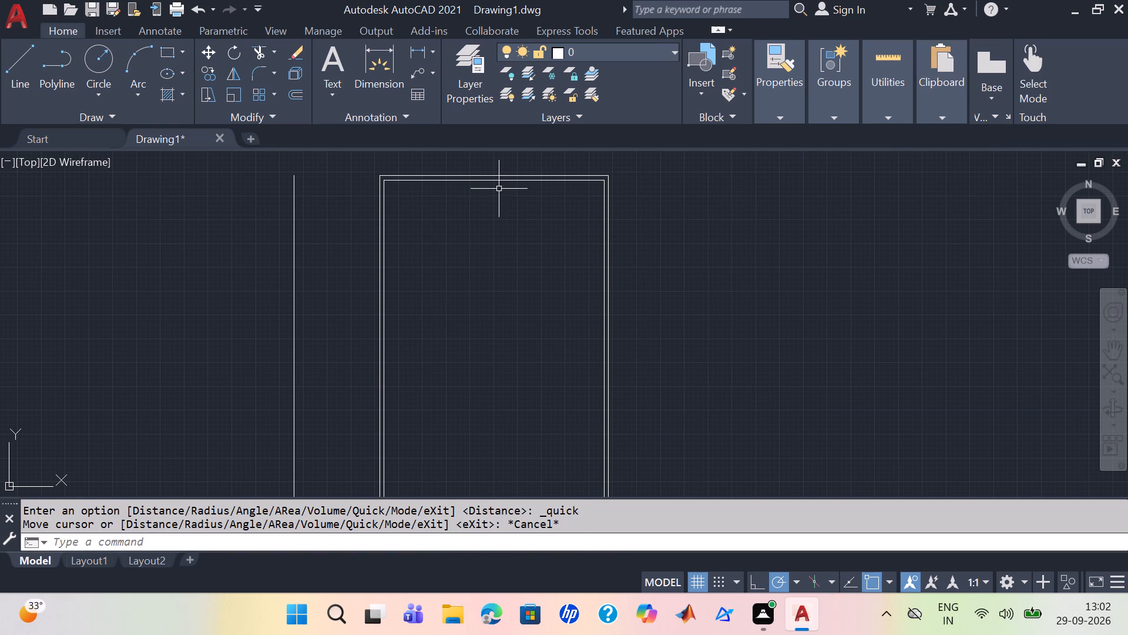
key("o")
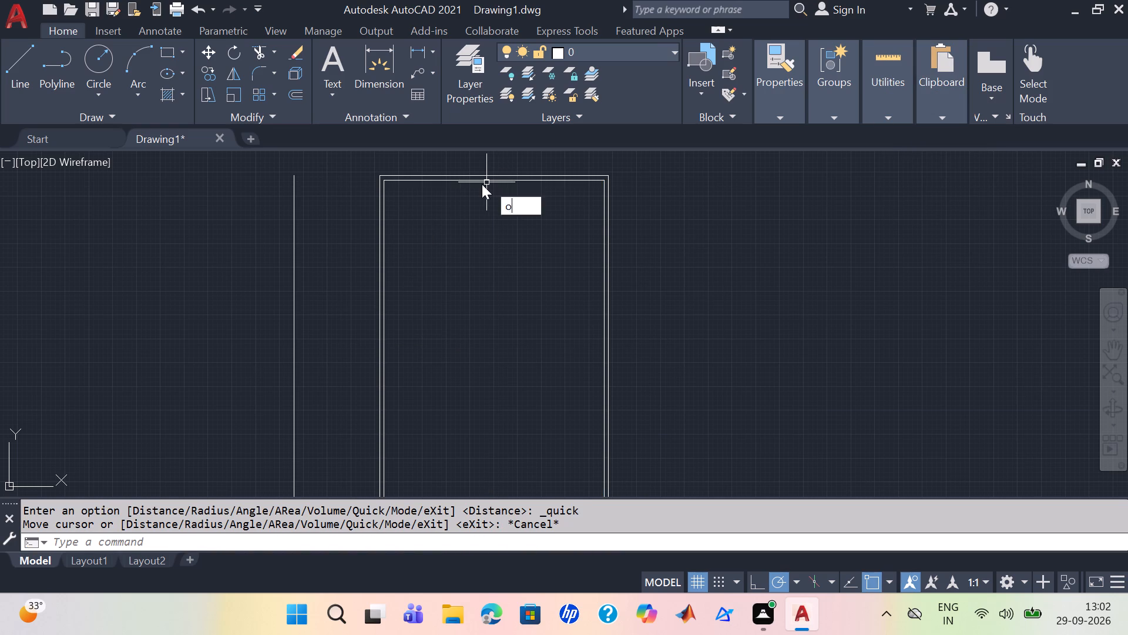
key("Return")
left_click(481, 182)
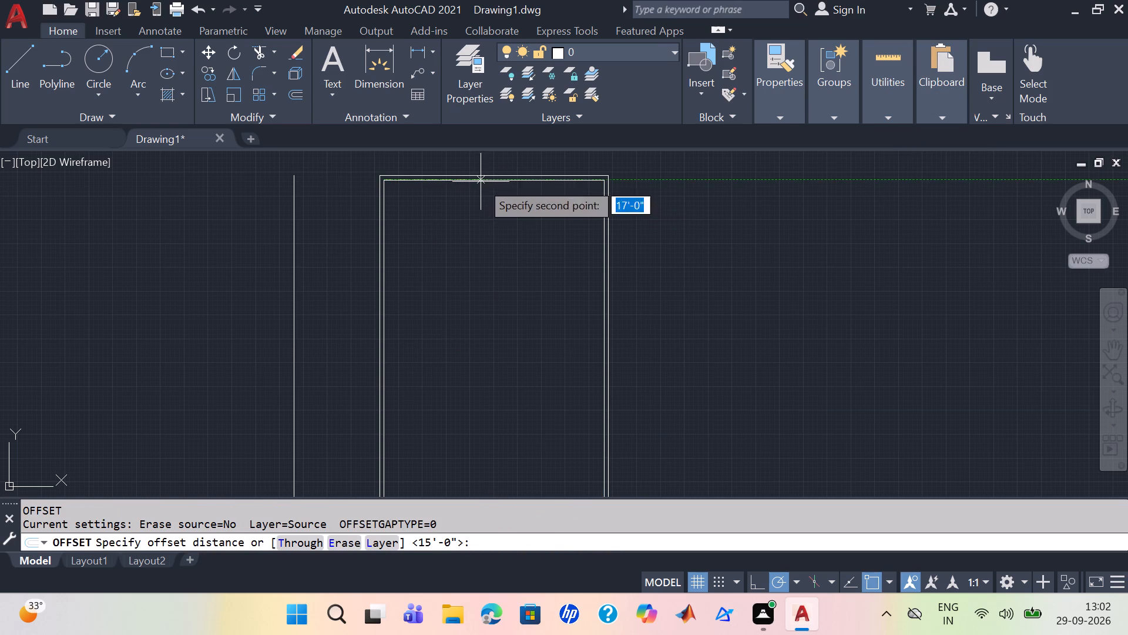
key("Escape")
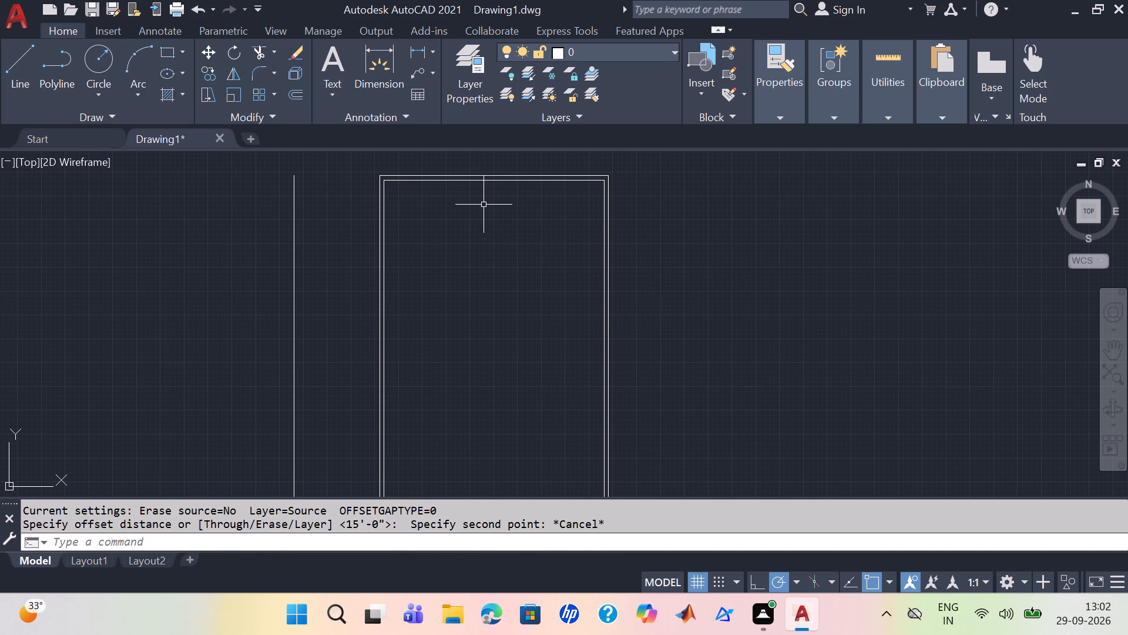
Offset the inner face of the top wall downward three times in succession at 15'-0" to create three horizontal partition lines.
key("o")
key("Return")
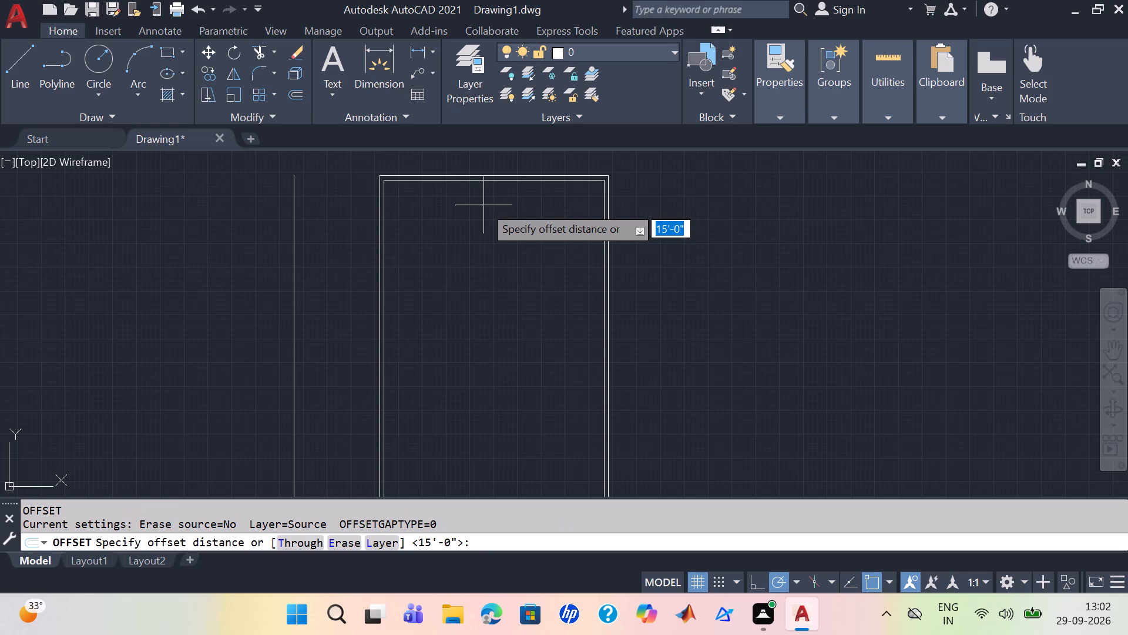
key("Return")
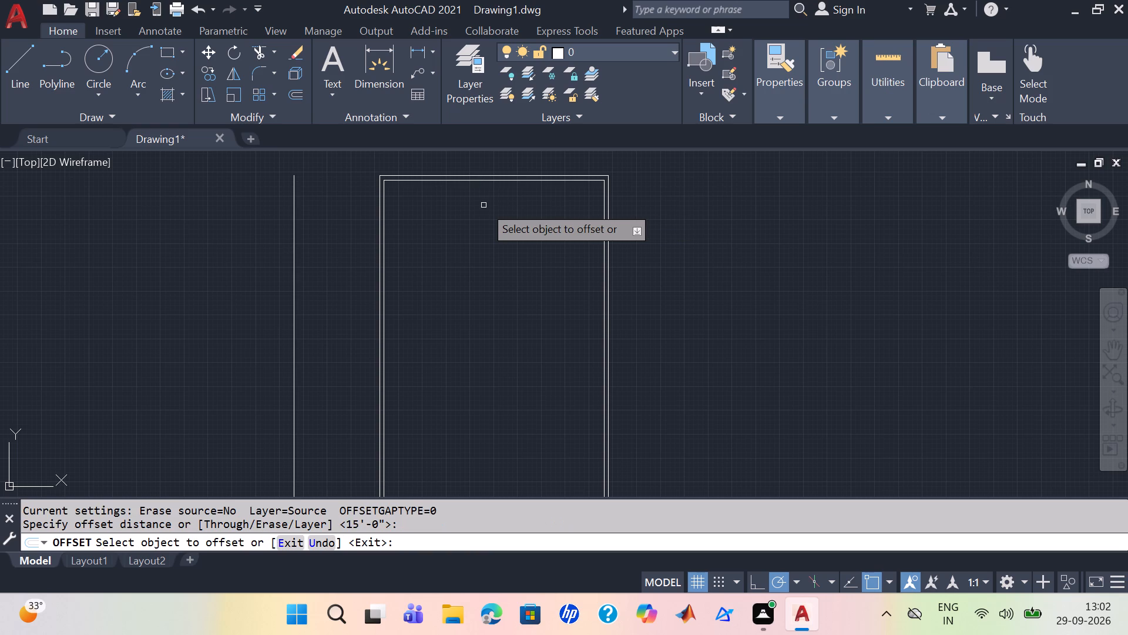
left_click(492, 183)
left_click(495, 182)
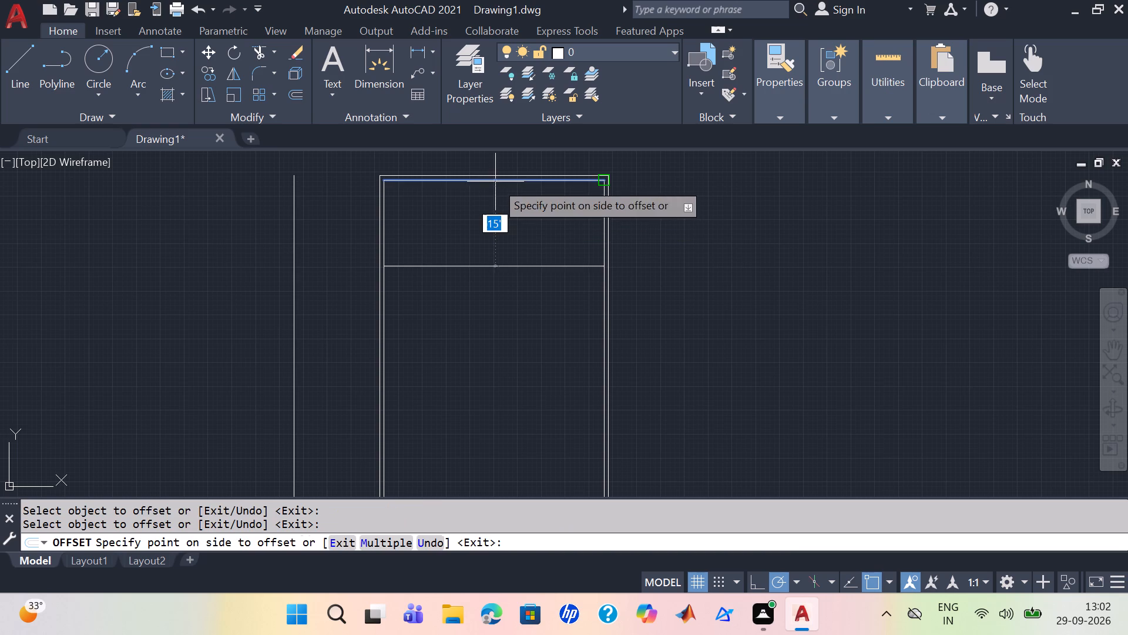
left_click(499, 267)
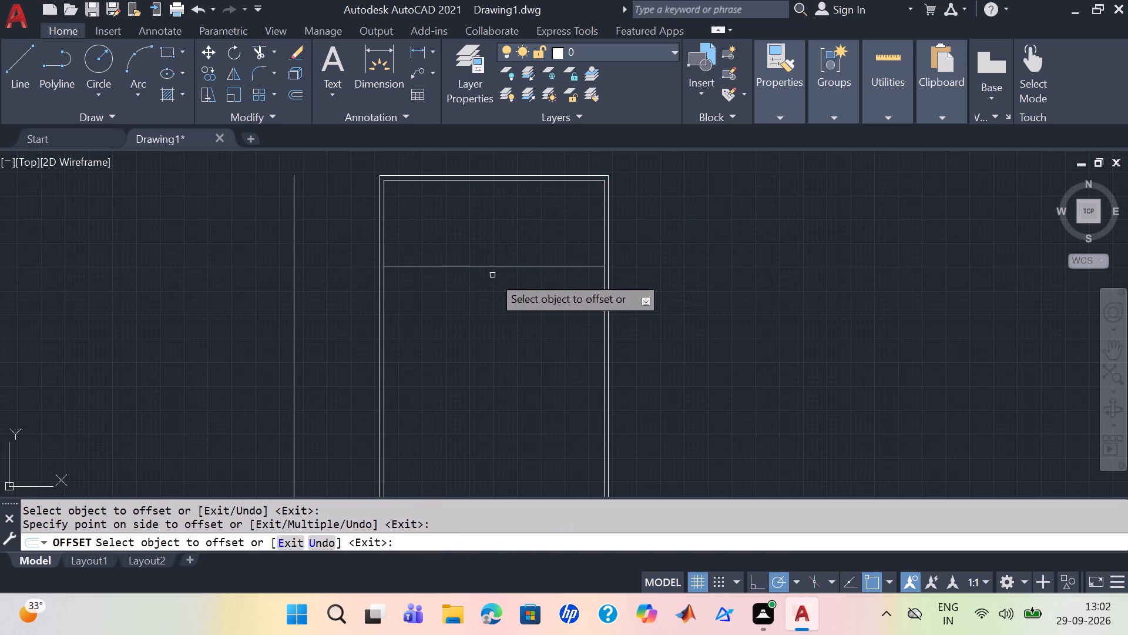
left_click(489, 267)
left_click(499, 351)
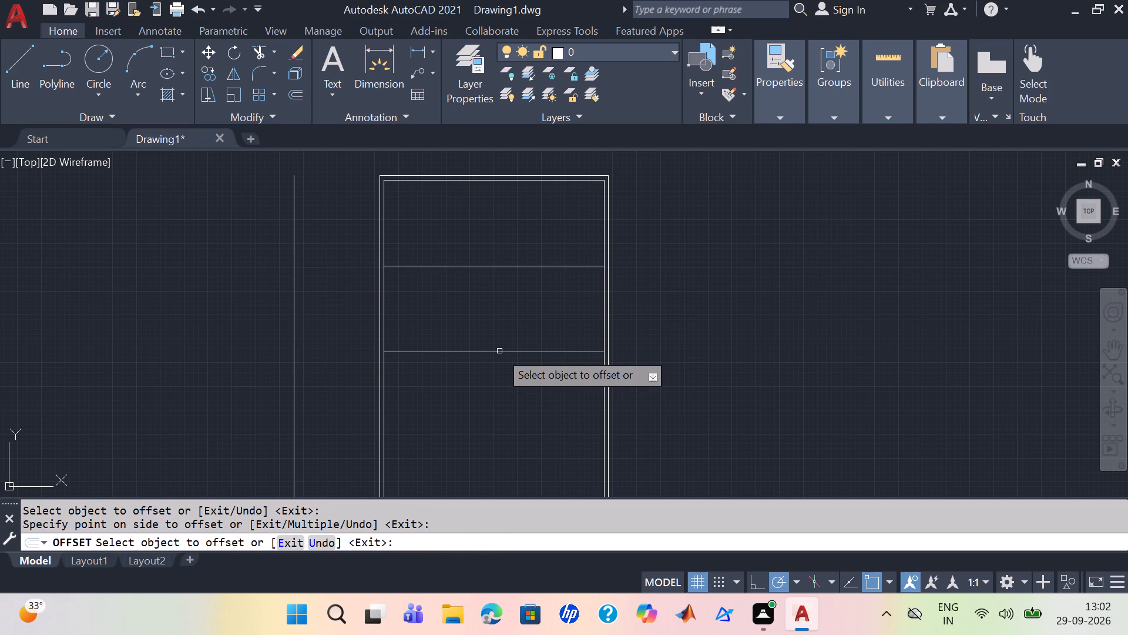
left_click(496, 352)
scroll(487, 428, "down", 2)
middle_click_drag(487, 428, 506, 382)
left_click(506, 392)
Offset the uppermost partition line 3" downward to give that partition its thickness.
scroll(526, 374, "up", 2)
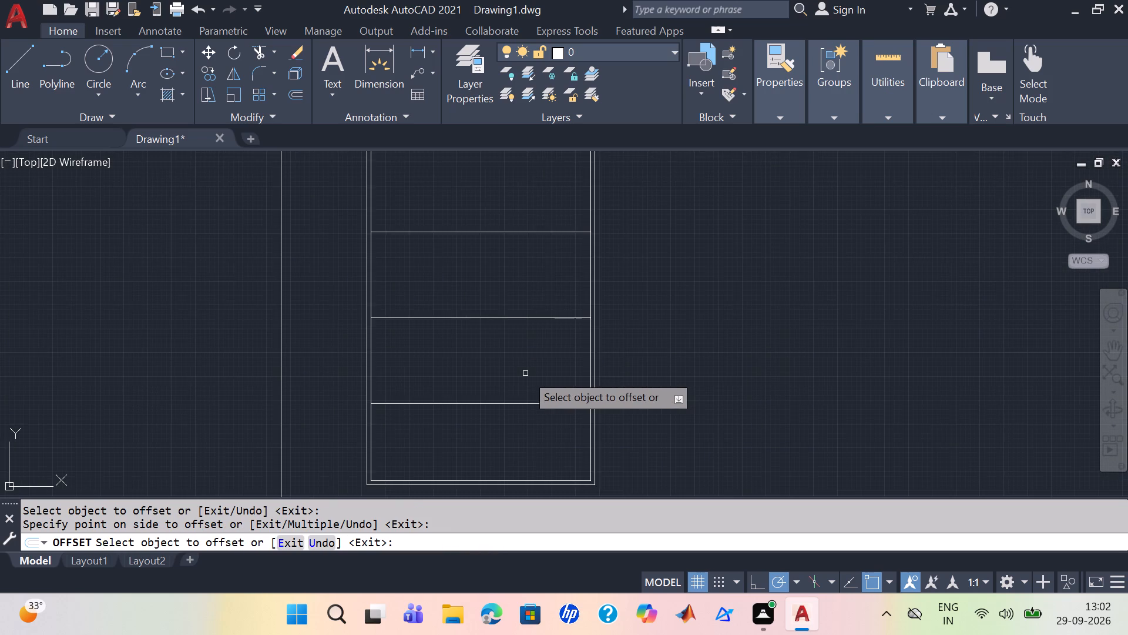
scroll(526, 376, "up", 1)
middle_click_drag(529, 377, 546, 460)
scroll(530, 363, "up", 1)
scroll(530, 361, "down", 2)
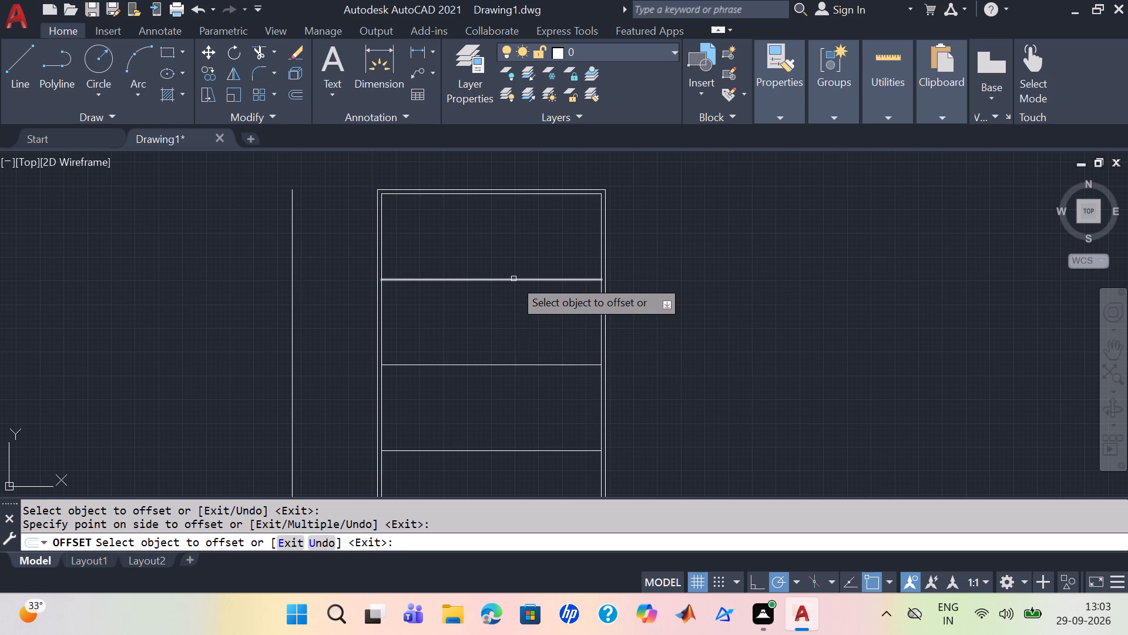
scroll(503, 282, "up", 1)
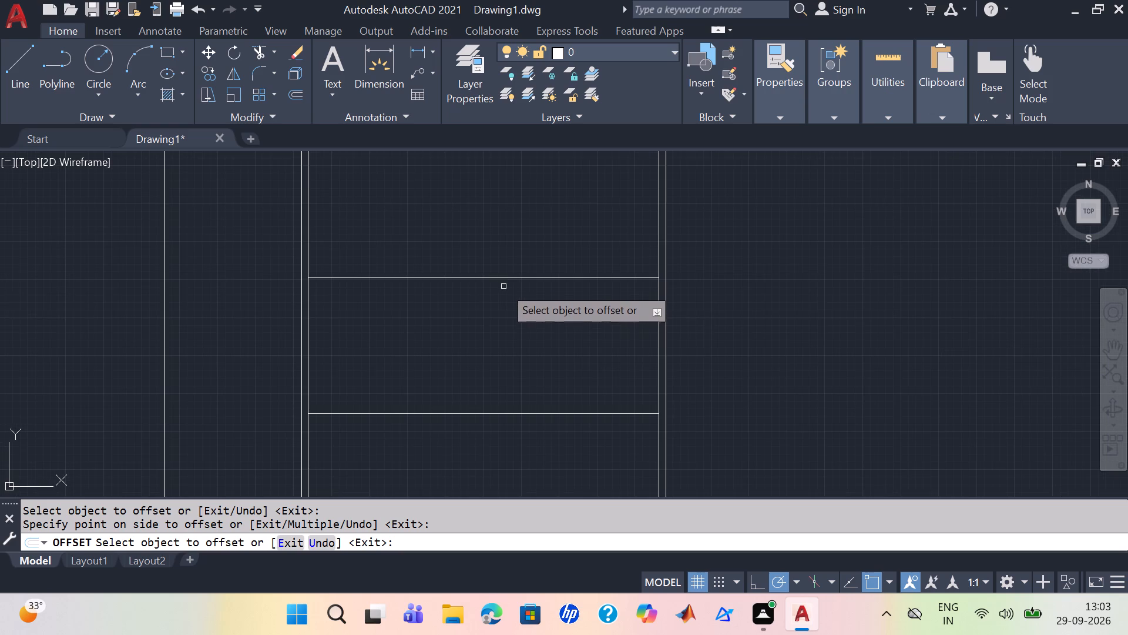
scroll(493, 288, "down", 2)
scroll(508, 303, "up", 2)
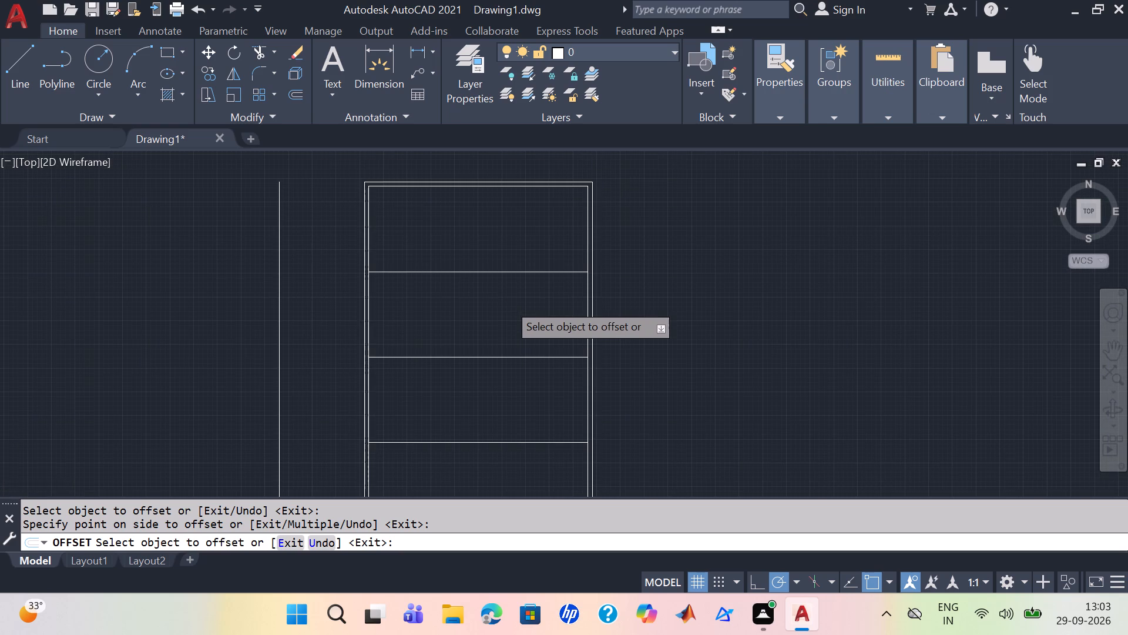
scroll(511, 280, "up", 1)
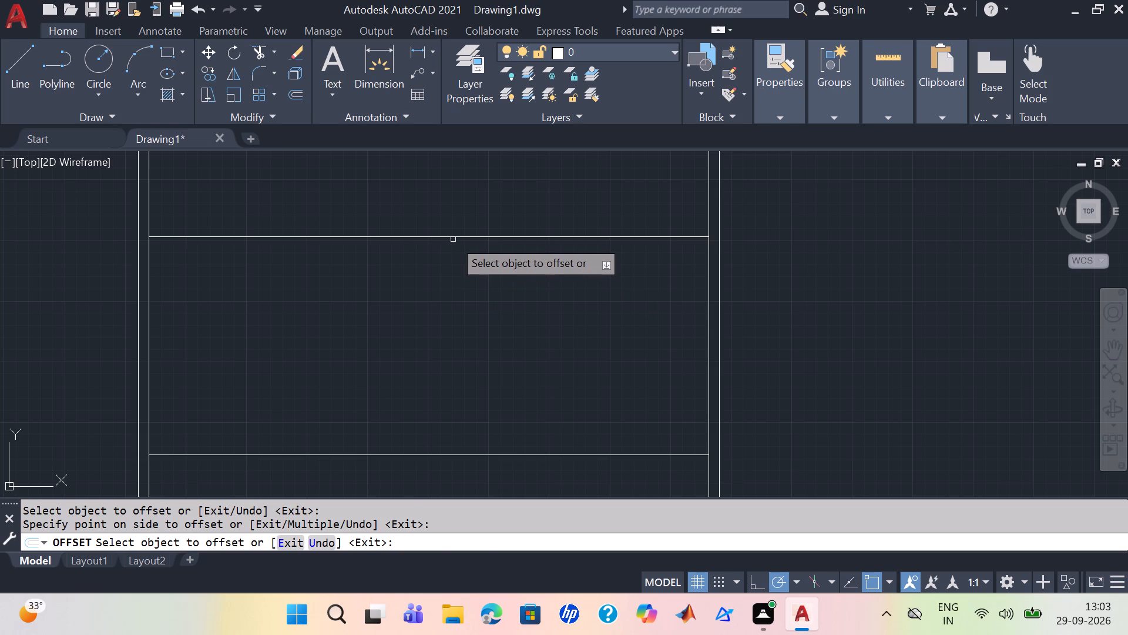
left_click(454, 238)
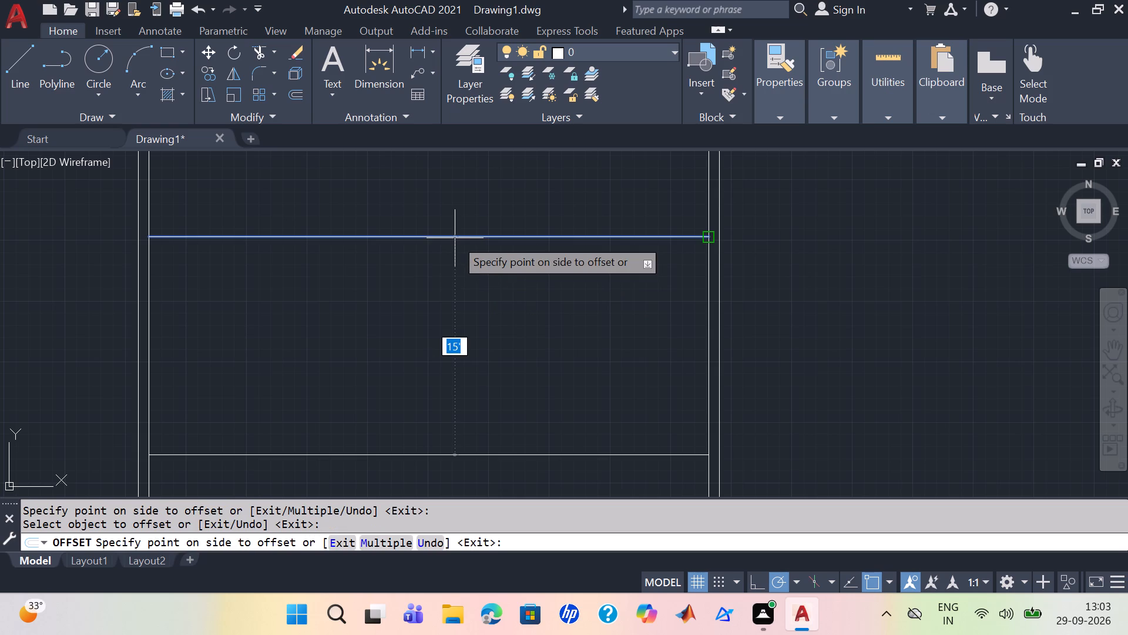
key("3")
key("shift+quotedbl")
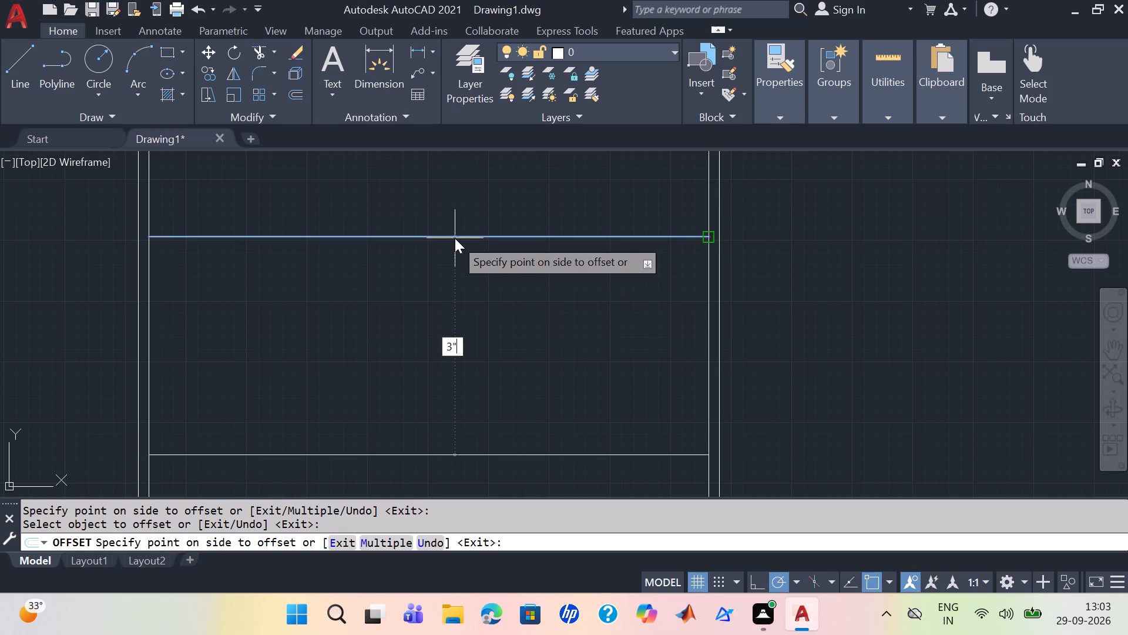
key("Return")
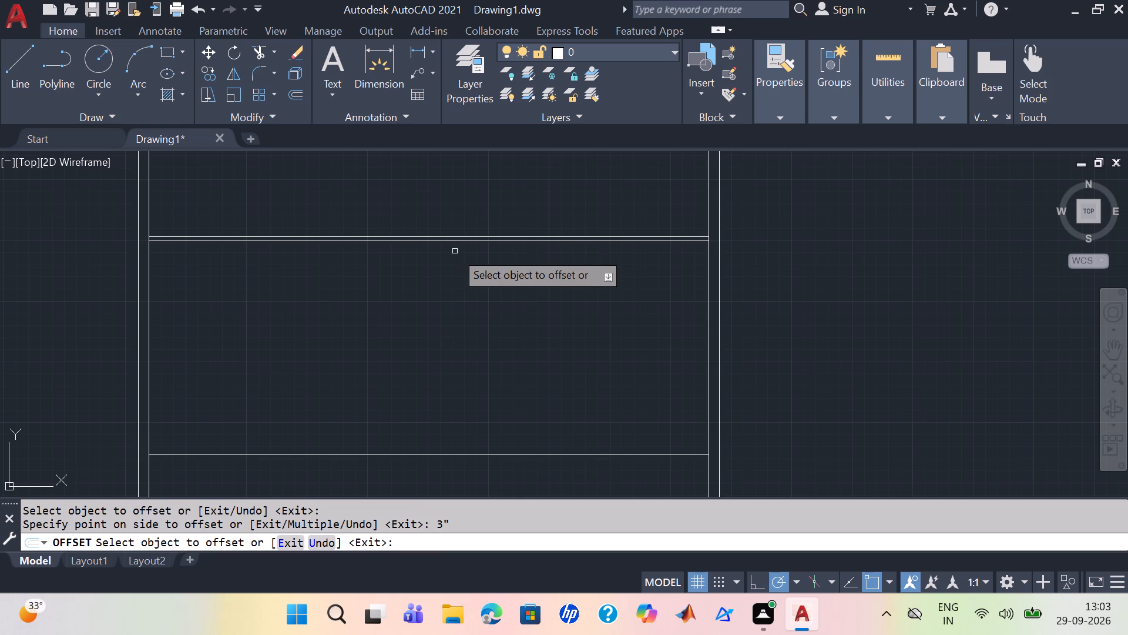
Offset the middle partition line 3" upward to give that partition its thickness.
left_click(456, 454)
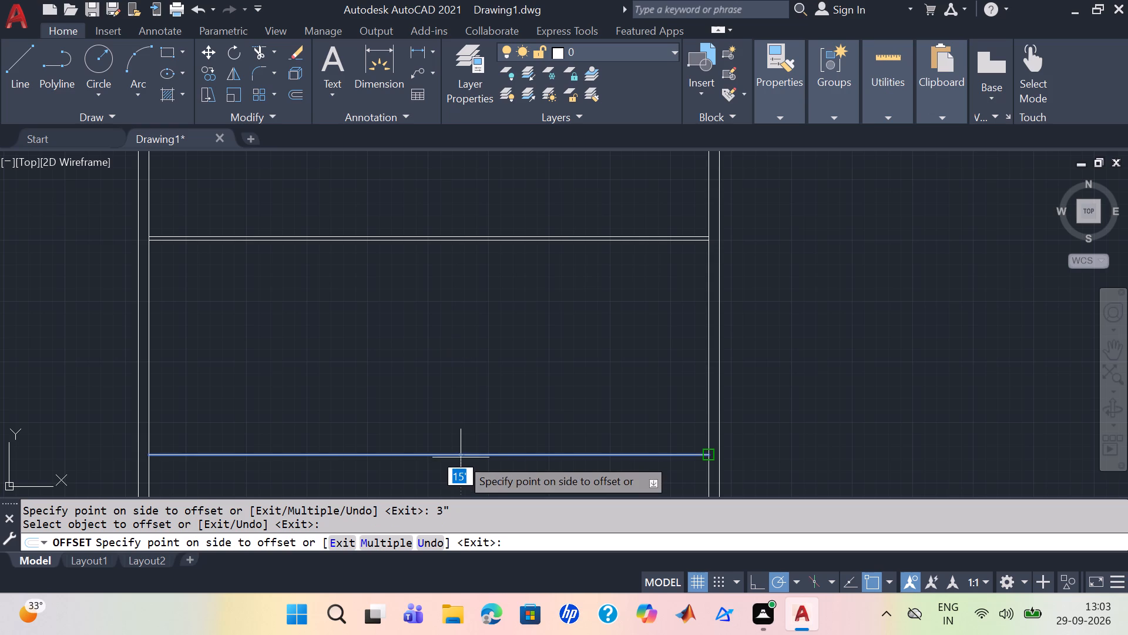
left_click(461, 457)
left_click(461, 454)
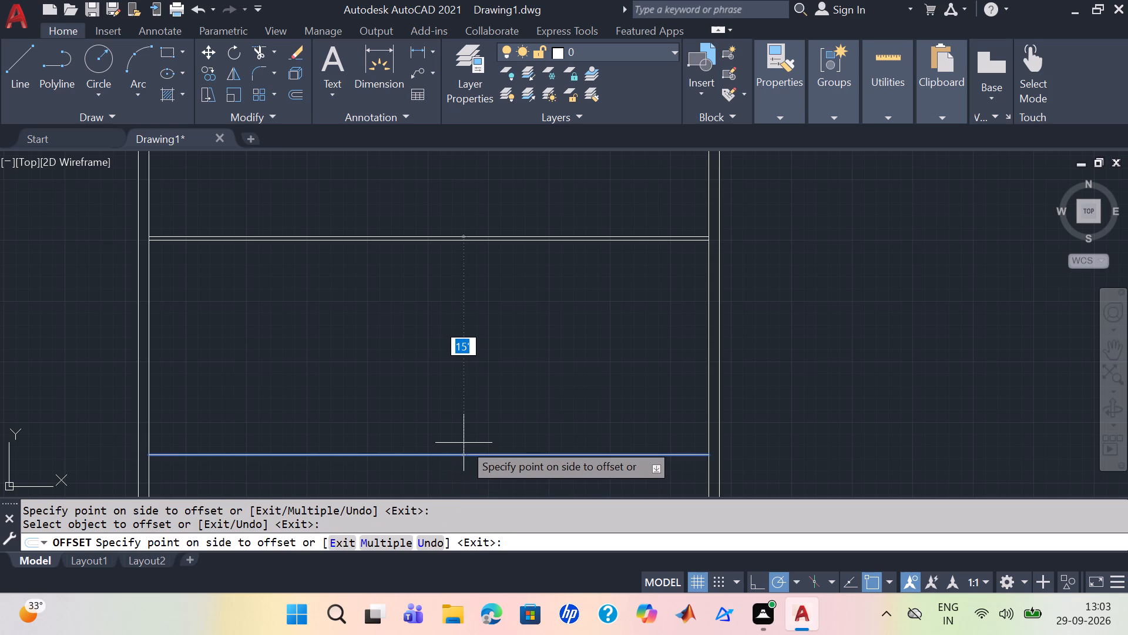
key("3")
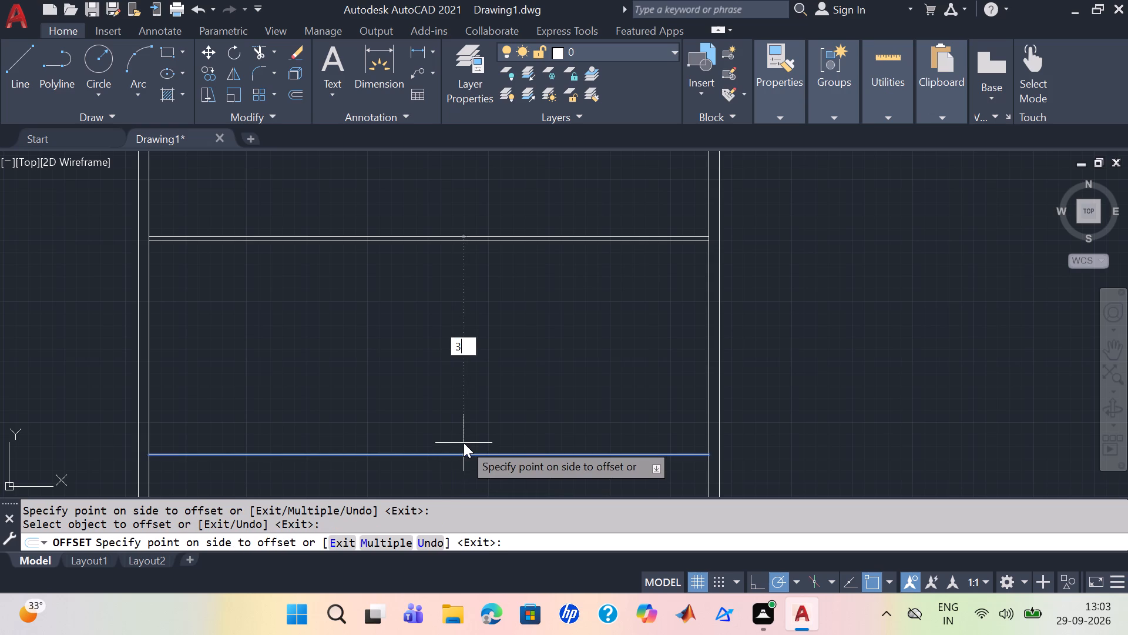
type(":\"")
key("BackSpace")
key("BackSpace")
key("shift+quotedbl")
key("Return")
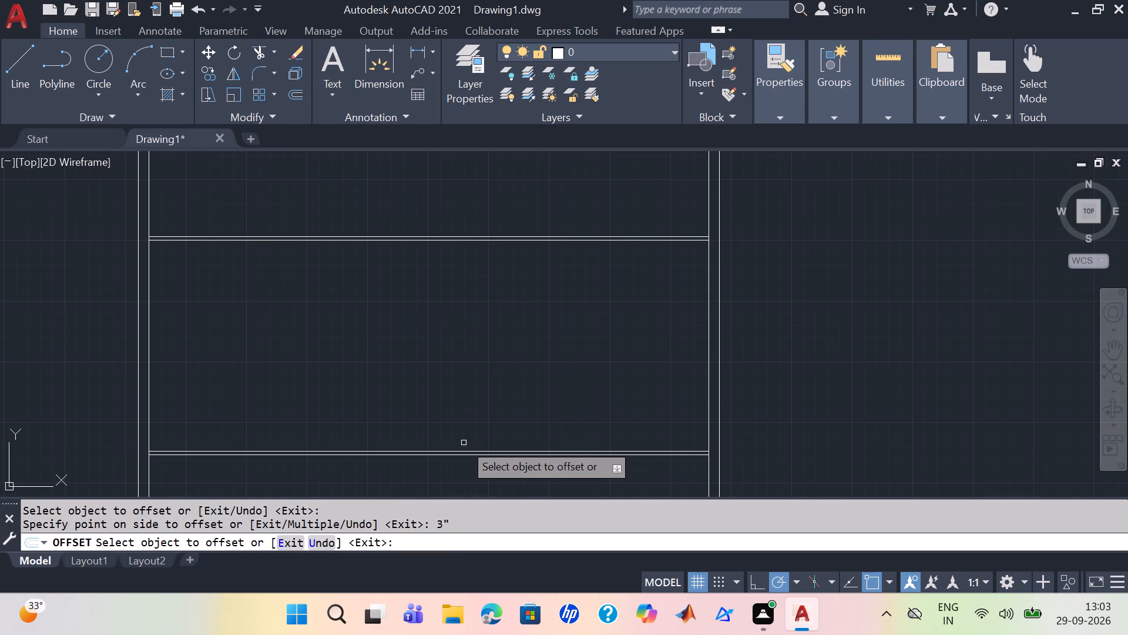
Offset the lowest partition line 3" upward to give it thickness, and finish the Offset command.
scroll(464, 443, "down", 2)
middle_click_drag(433, 511, 478, 450)
middle_click_drag(494, 386, 496, 373)
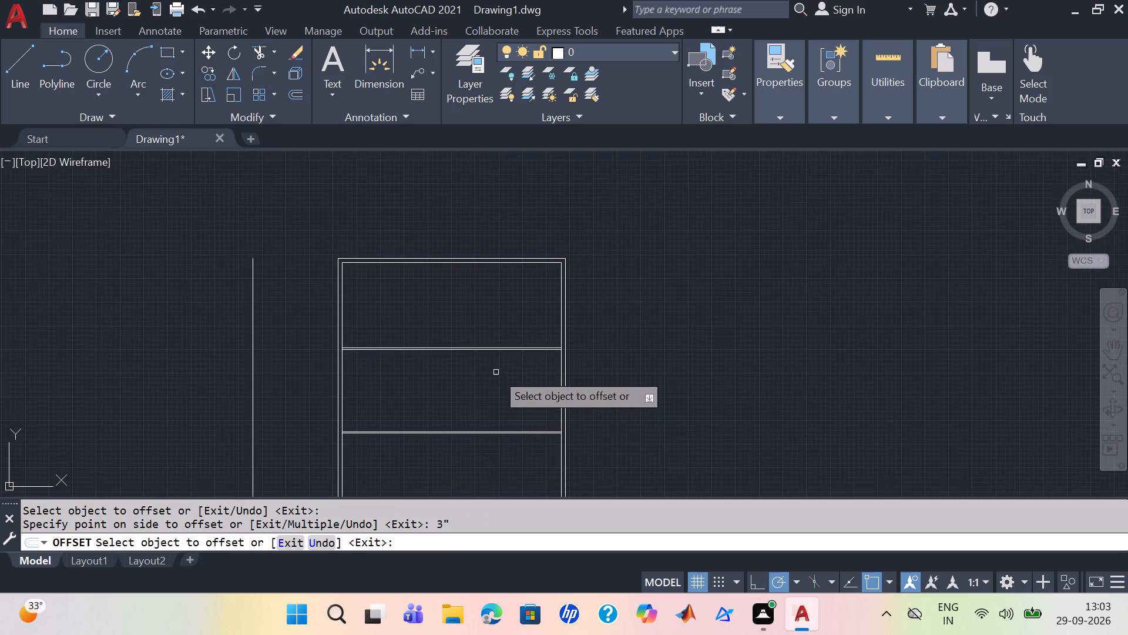
middle_click_drag(485, 426, 495, 325)
scroll(399, 452, "up", 2)
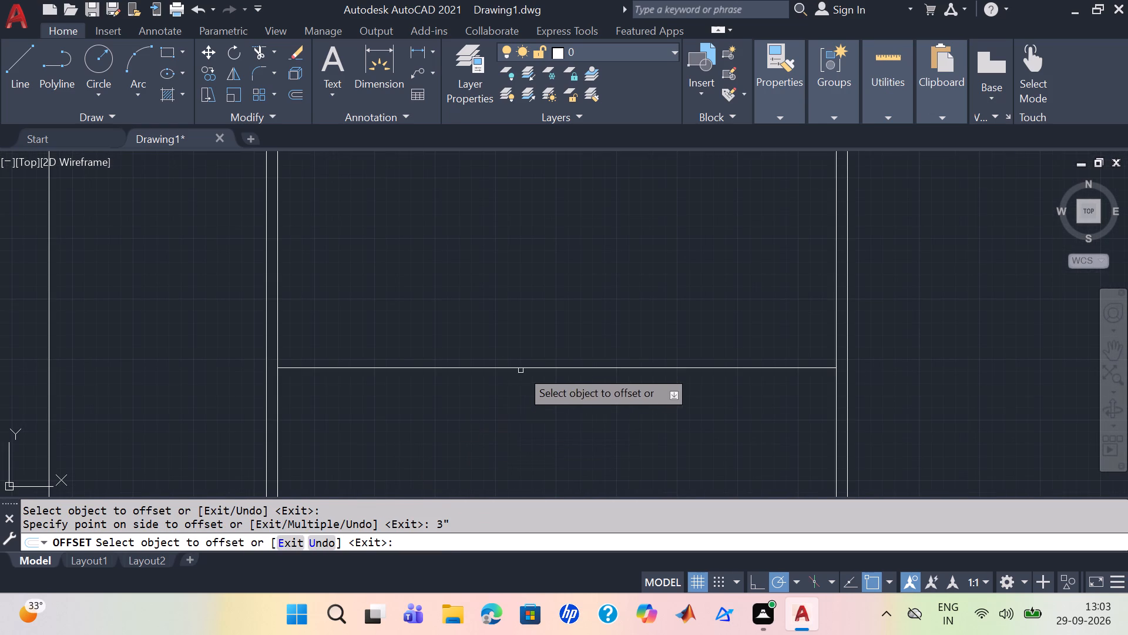
left_click(522, 367)
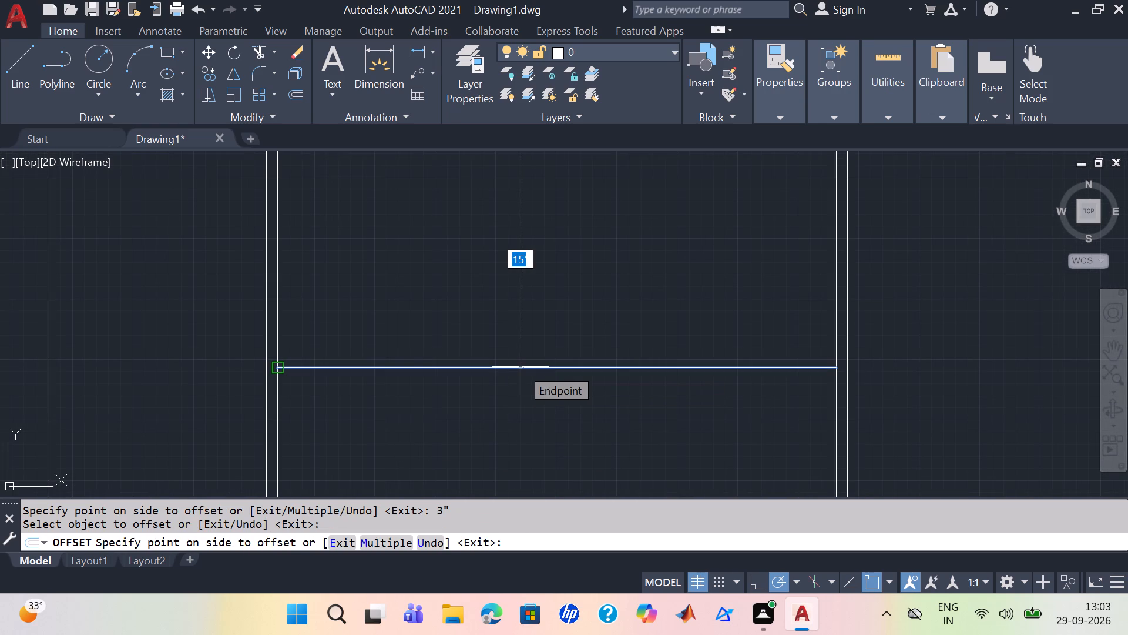
scroll(521, 367, "right", 1)
key("3")
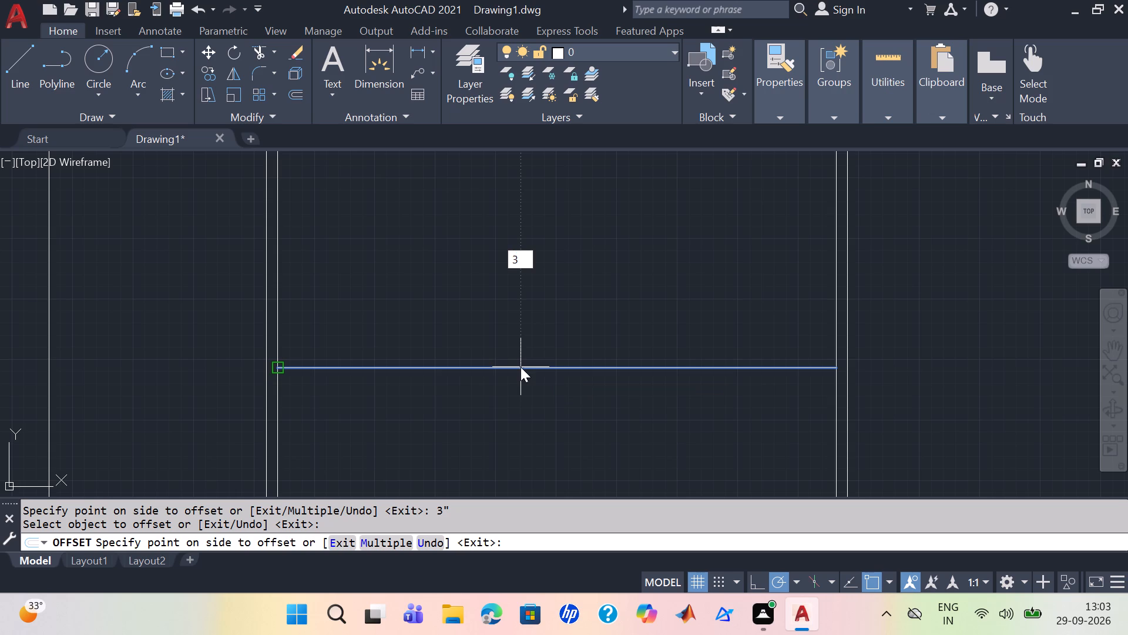
key("shift+quotedbl")
key("Return")
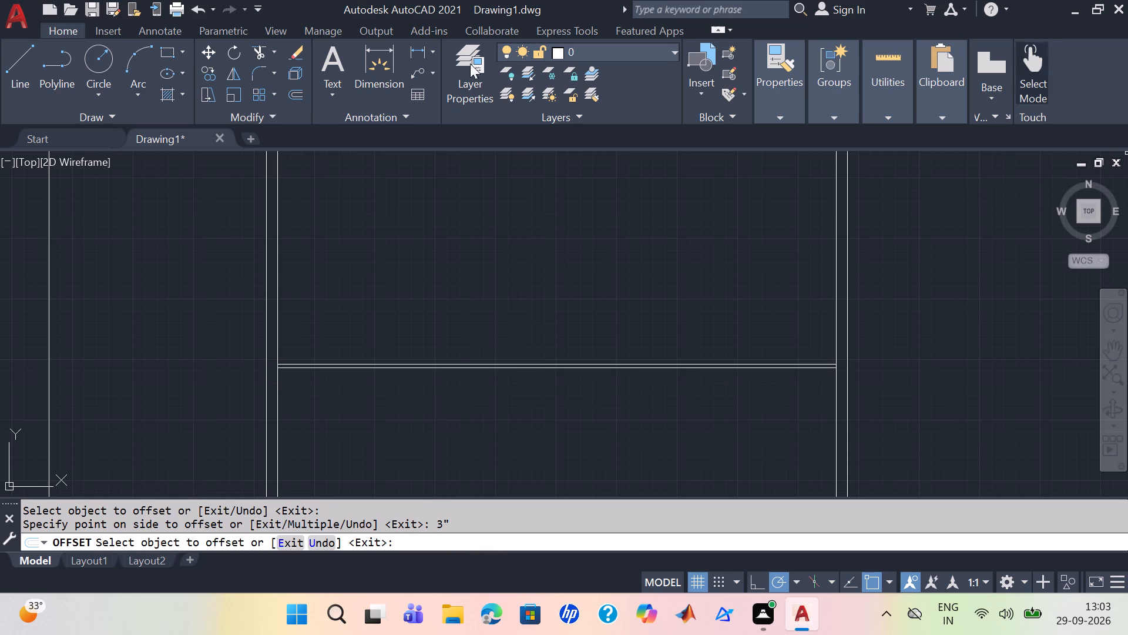
scroll(461, 330, "down", 2)
scroll(519, 322, "down", 1)
middle_click_drag(519, 322, 458, 375)
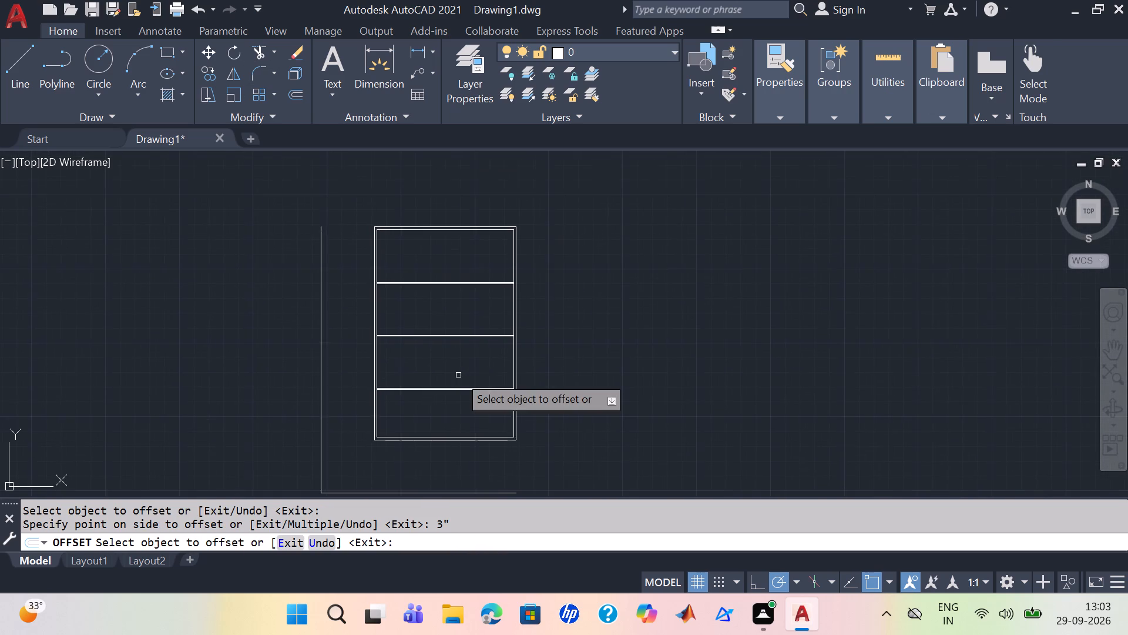
scroll(458, 375, "up", 1)
scroll(458, 375, "down", 1)
middle_click_drag(458, 376, 458, 389)
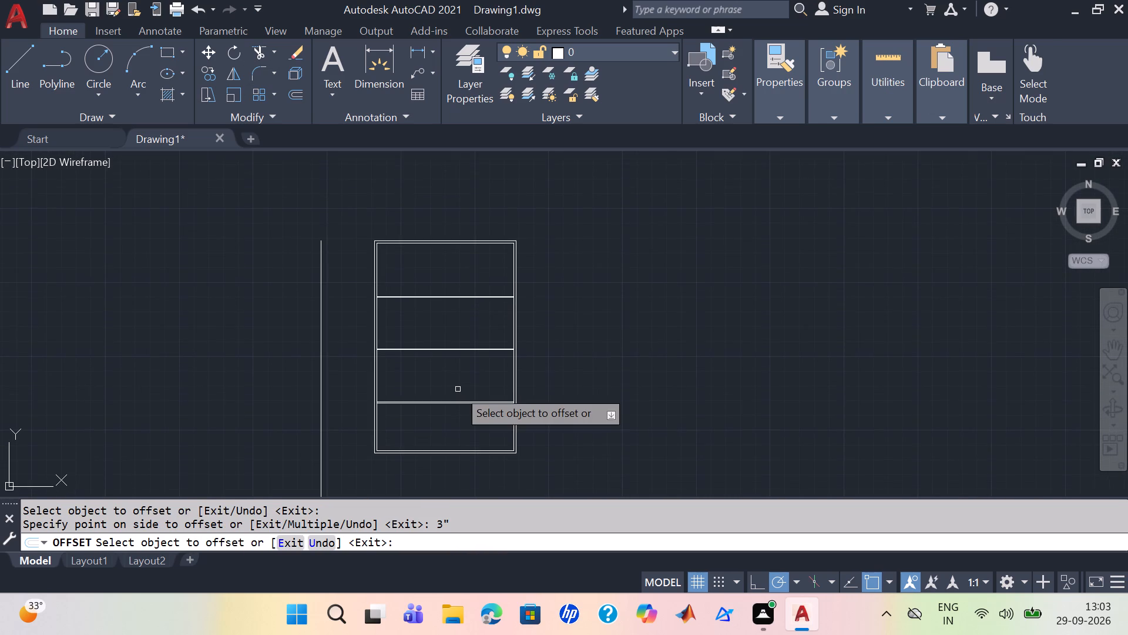
scroll(458, 389, "up", 1)
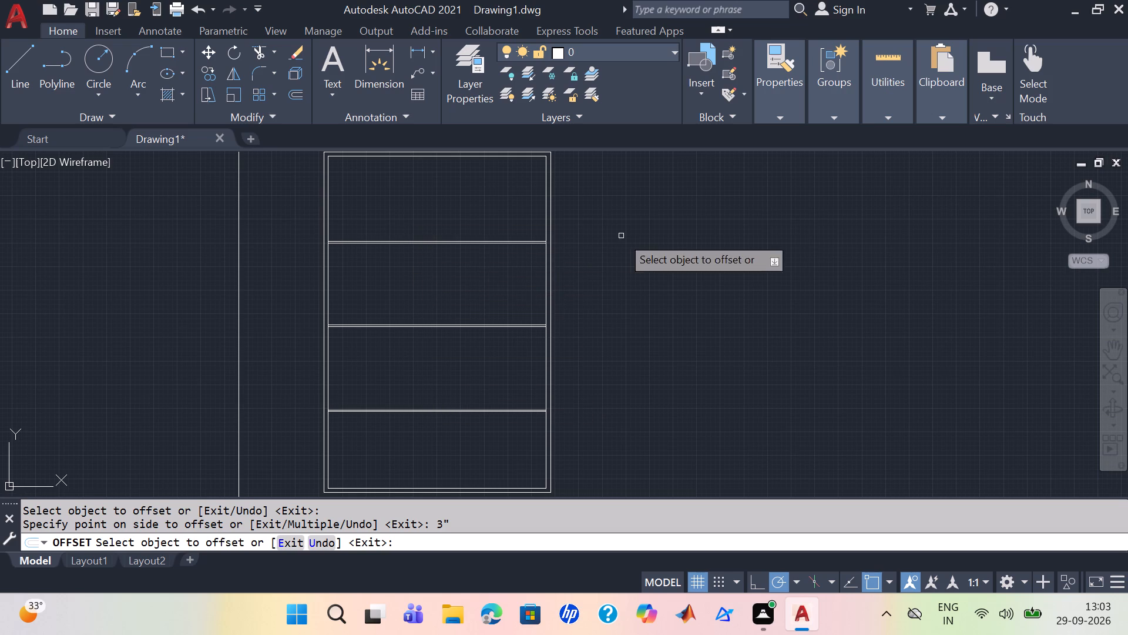
key("Escape")
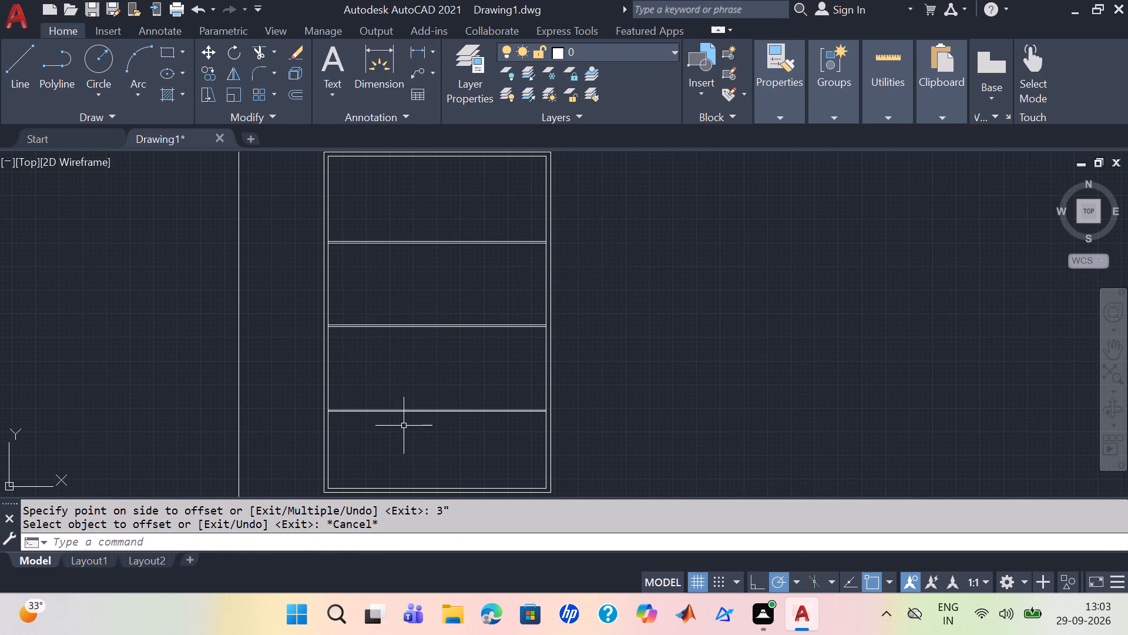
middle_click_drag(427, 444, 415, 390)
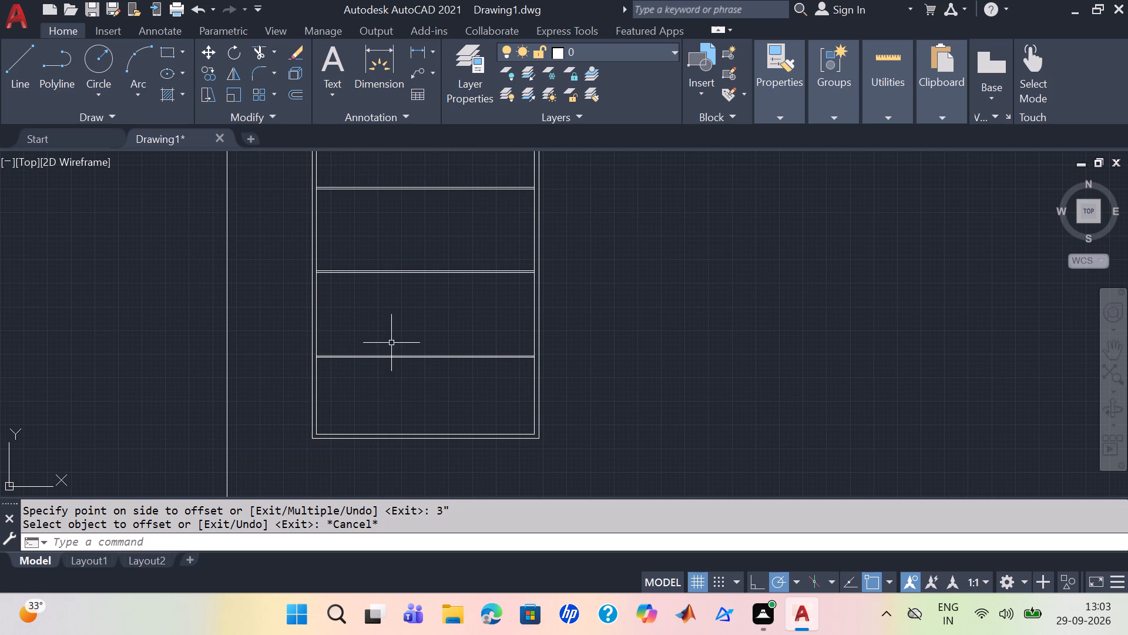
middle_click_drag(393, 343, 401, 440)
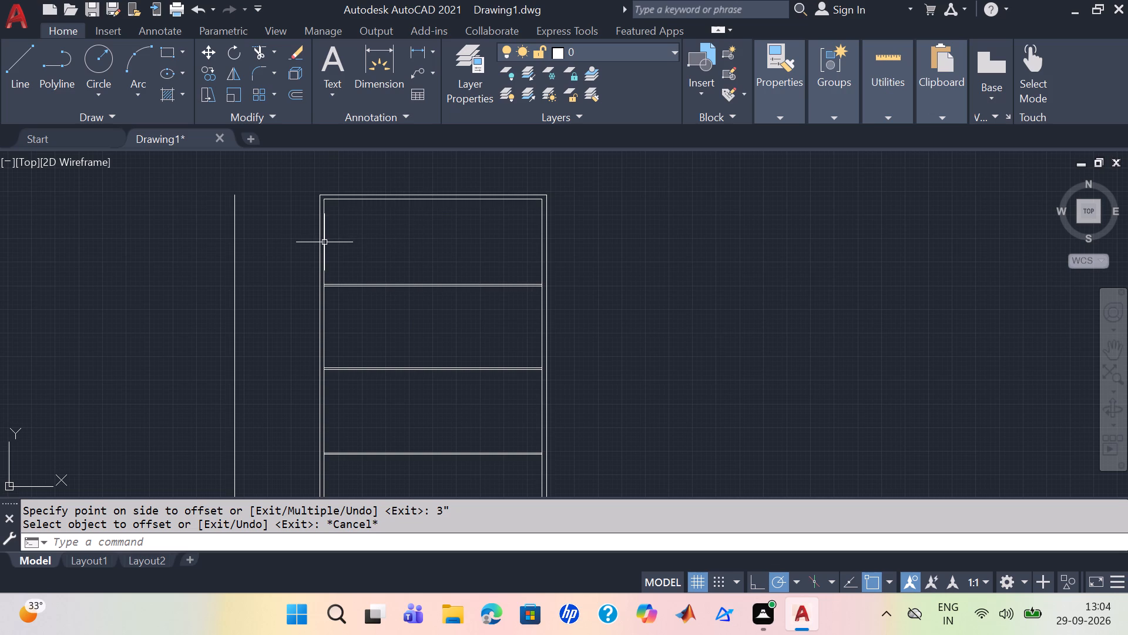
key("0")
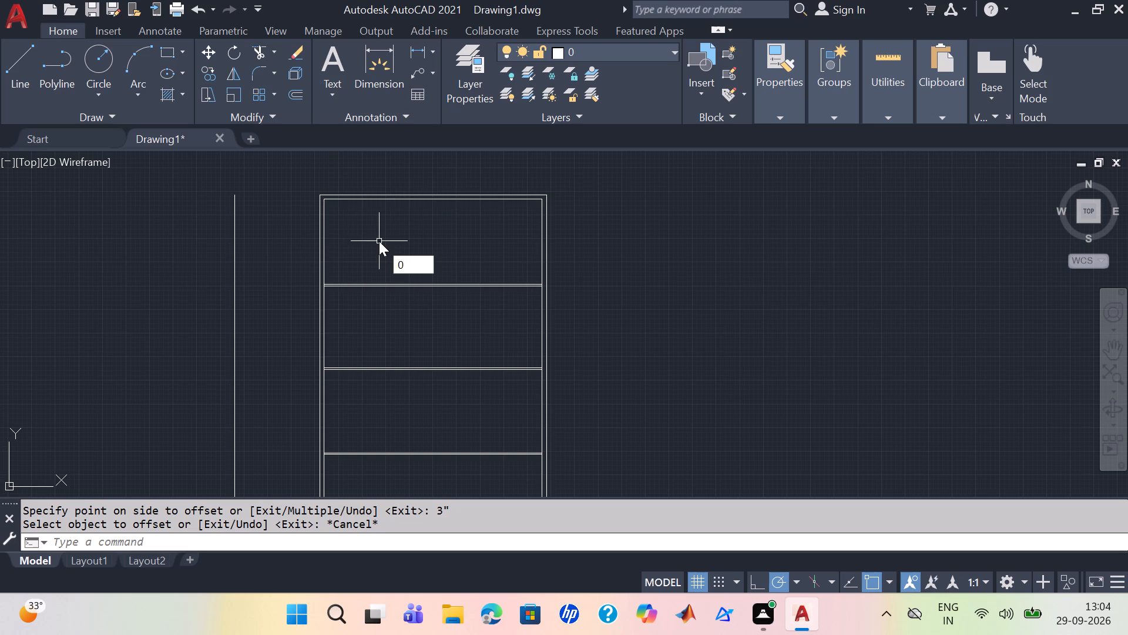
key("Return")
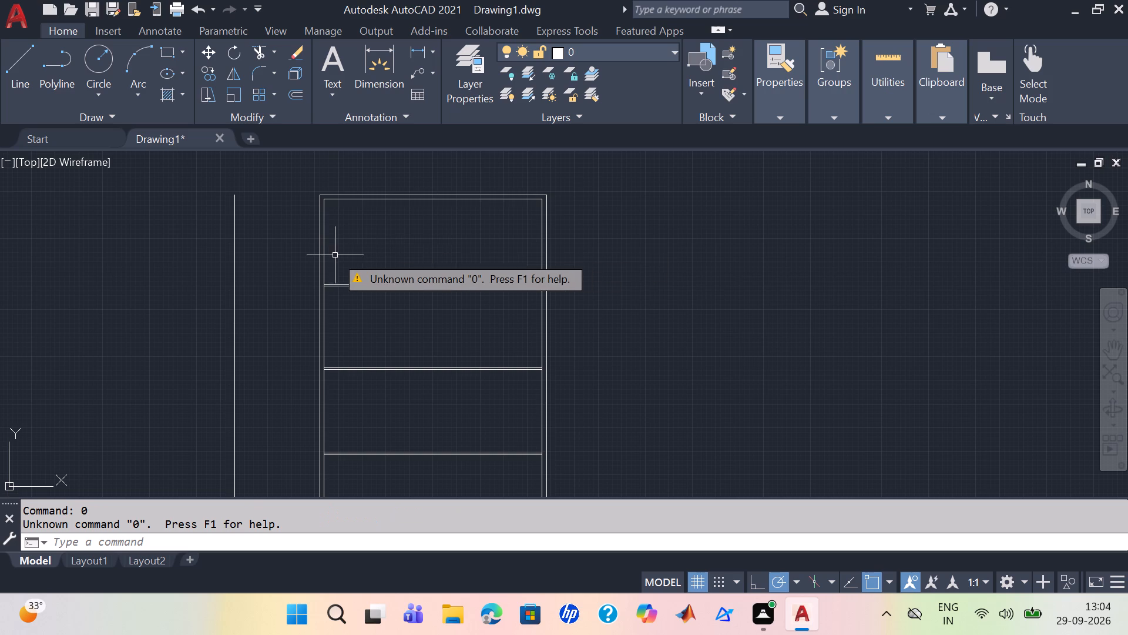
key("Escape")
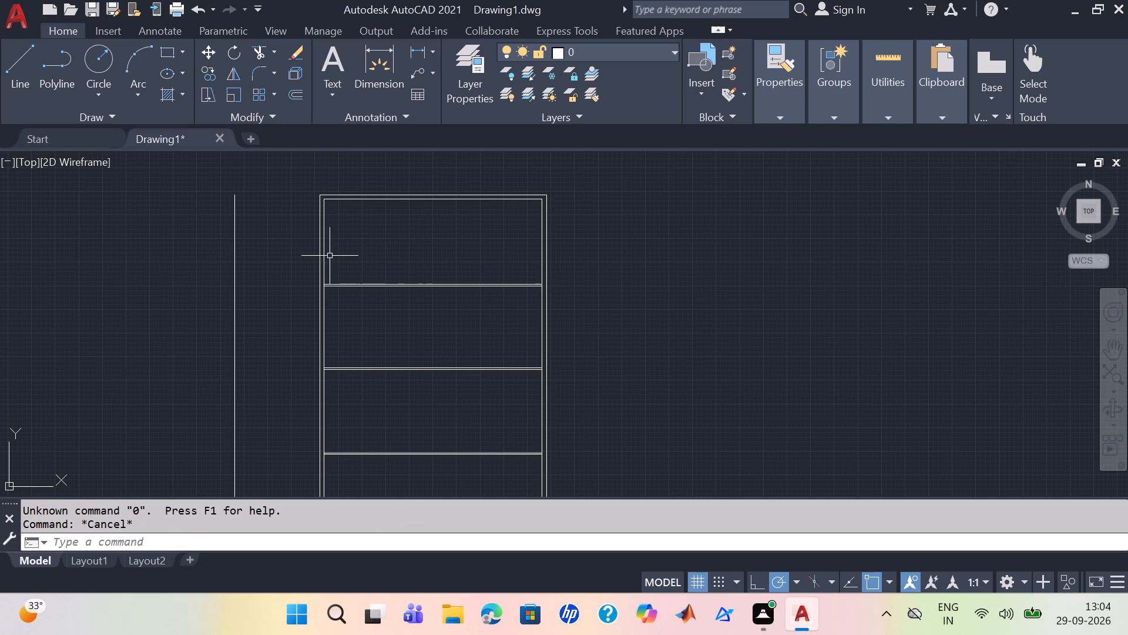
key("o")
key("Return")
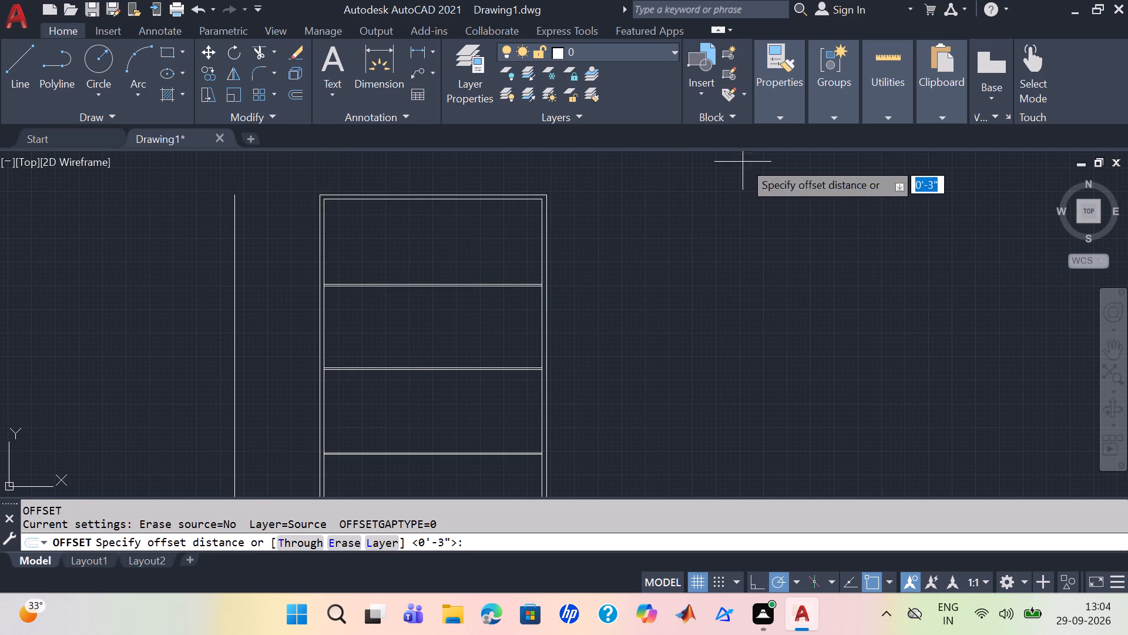
Check the top bay's interior width and height with the Quick measure tool, and exit measuring.
left_click(878, 69)
left_click(886, 132)
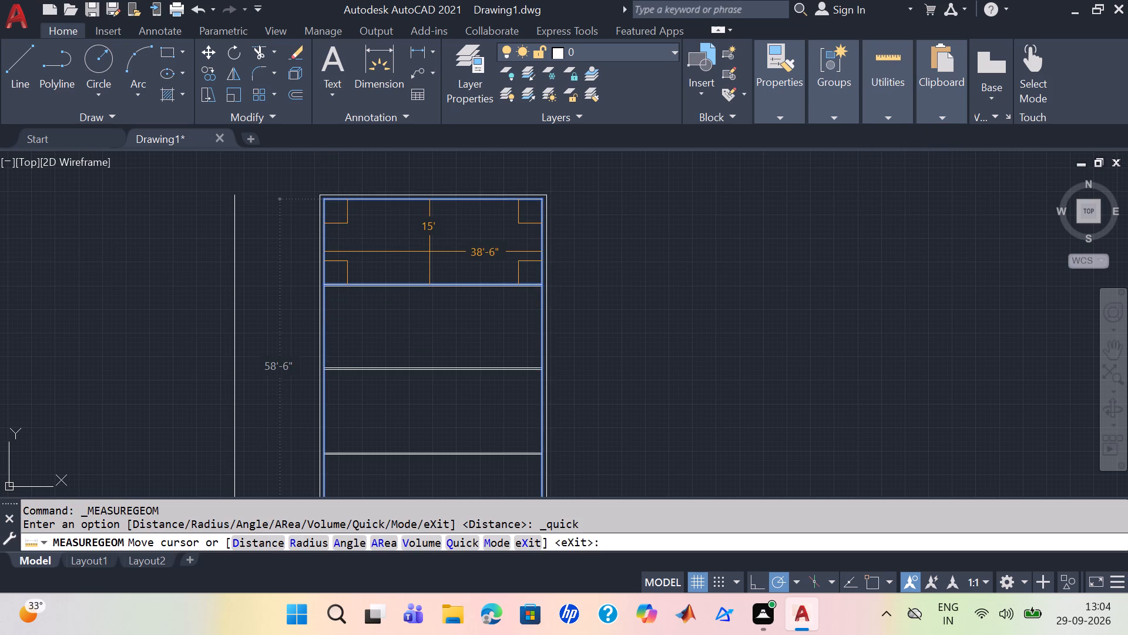
key("Escape")
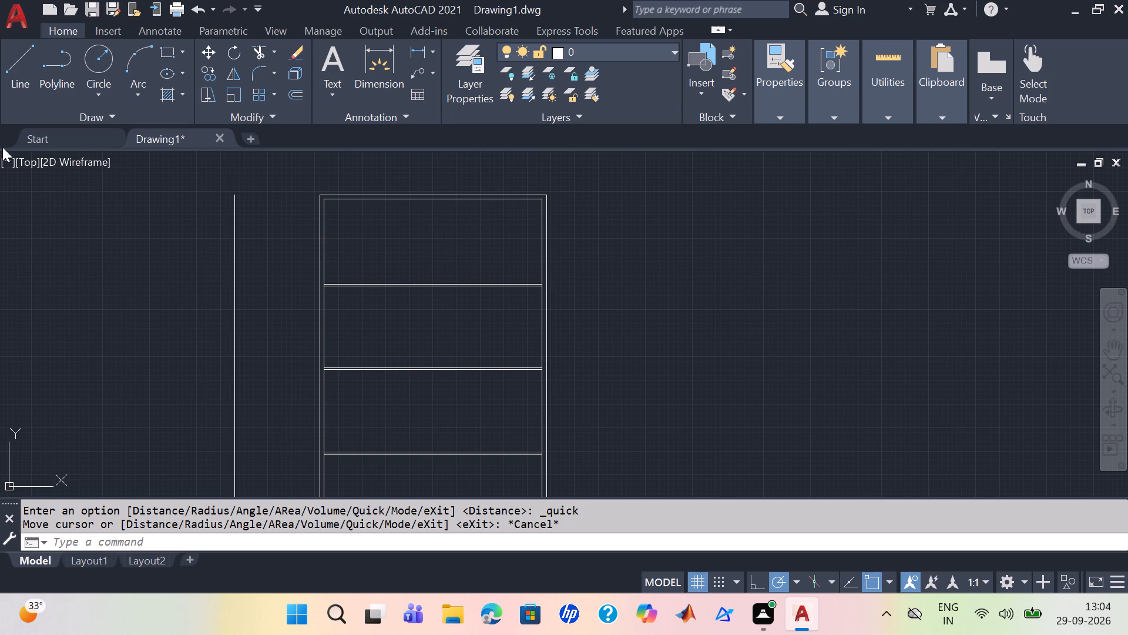
Offset the inner face of the left wall 18' to the right to create a vertical partition line.
key("o")
key("Return")
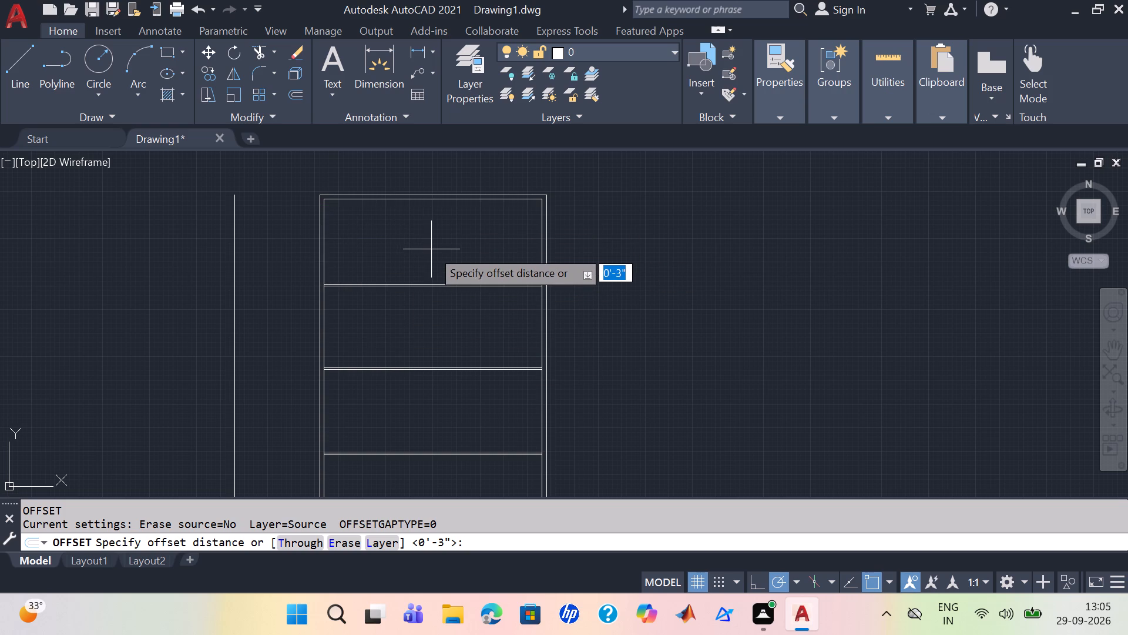
type("15")
key("BackSpace")
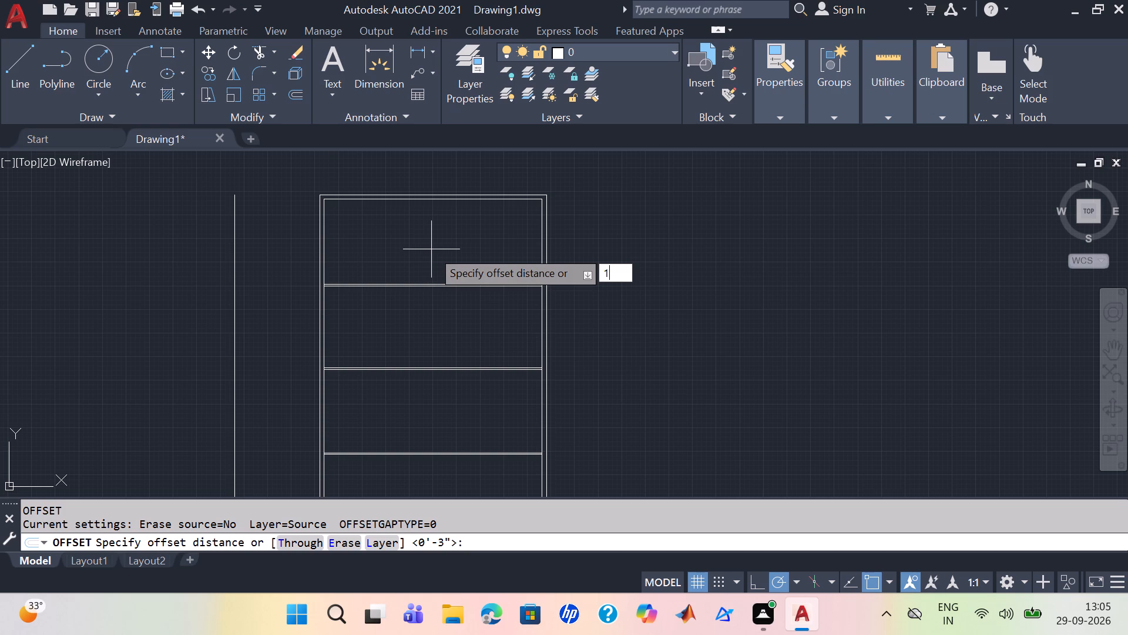
key("8")
key("apostrophe")
key("Return")
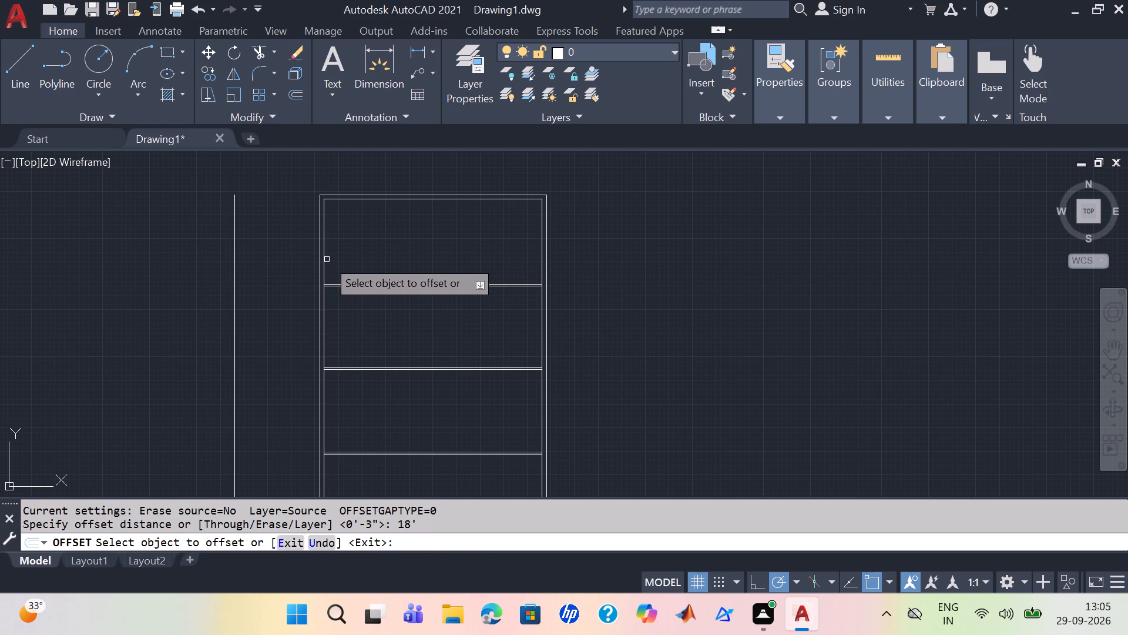
left_click(323, 266)
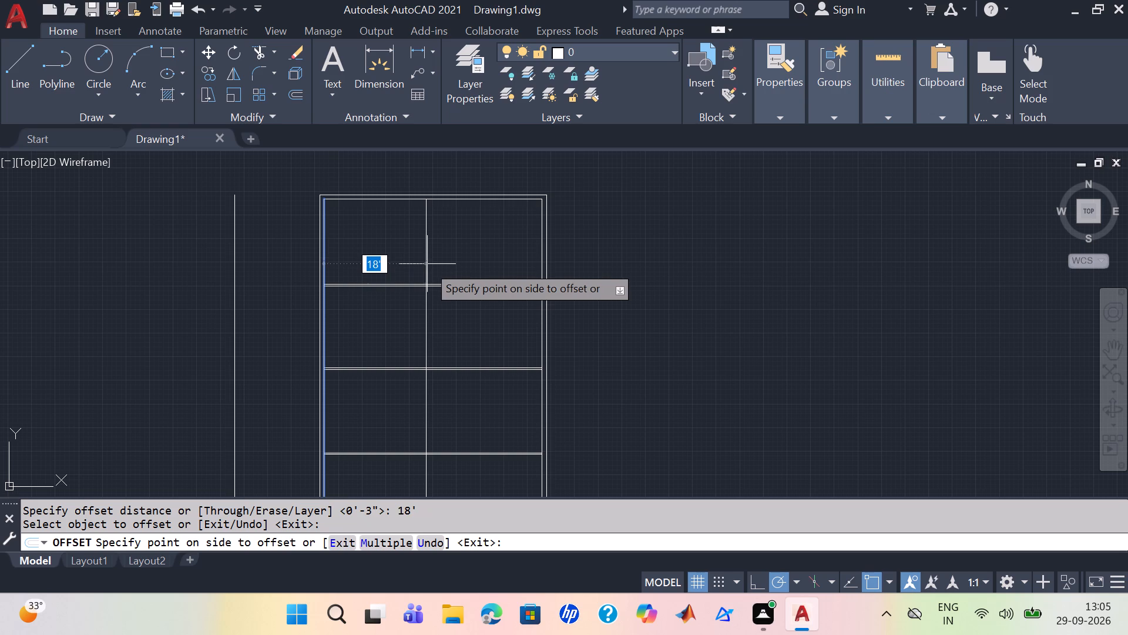
left_click(426, 263)
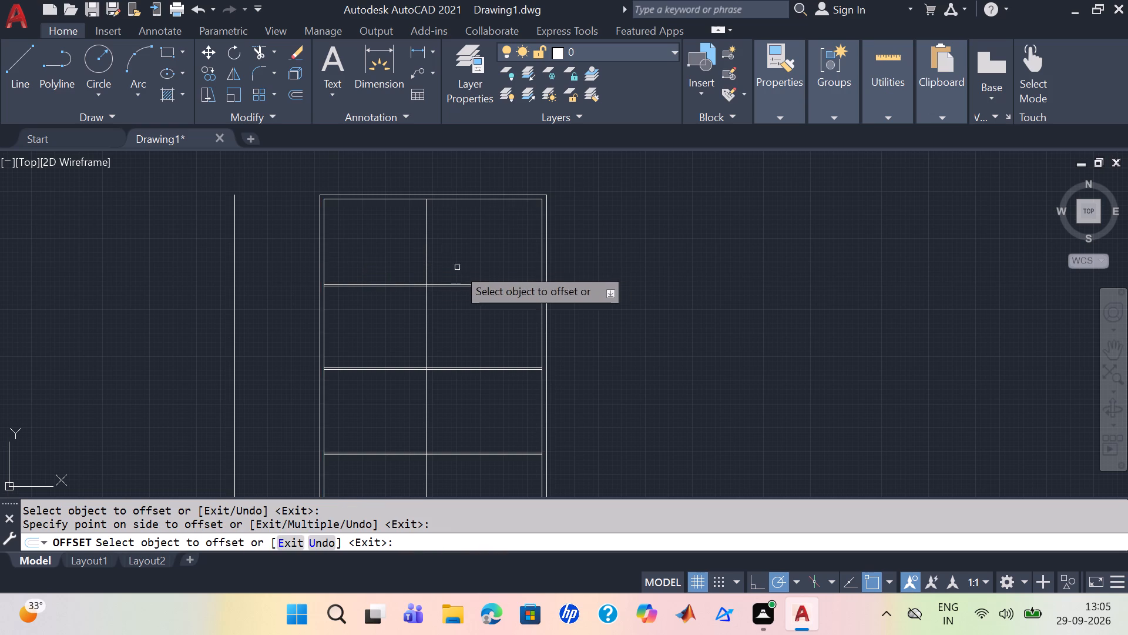
Offset the vertical partition line 3" to the right to give that partition its thickness.
middle_click_drag(452, 335, 422, 286)
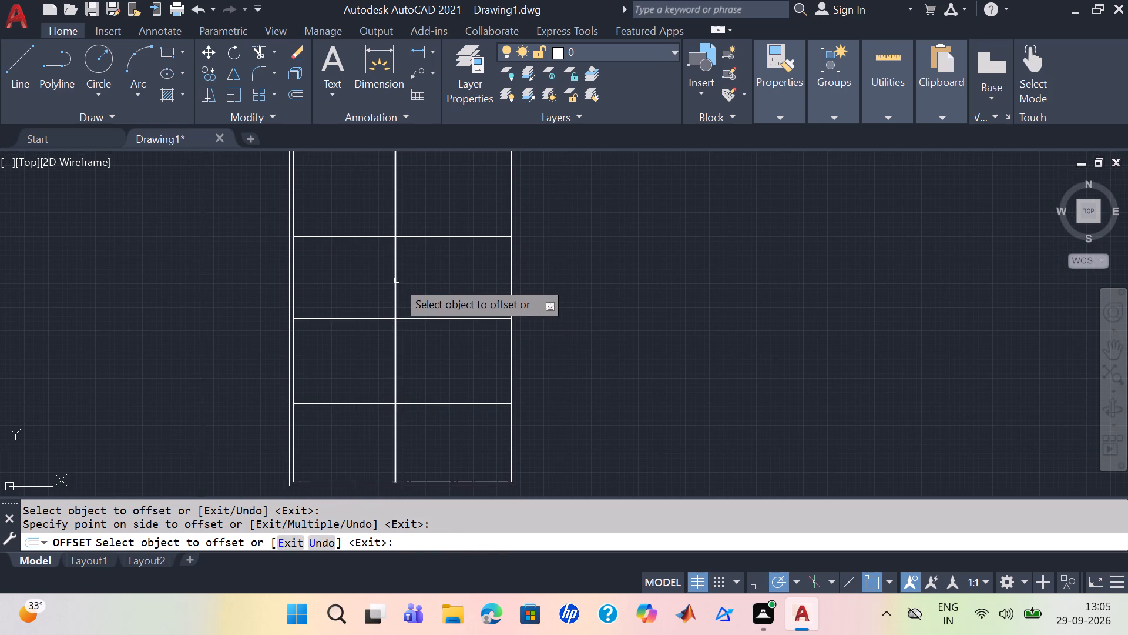
left_click(397, 280)
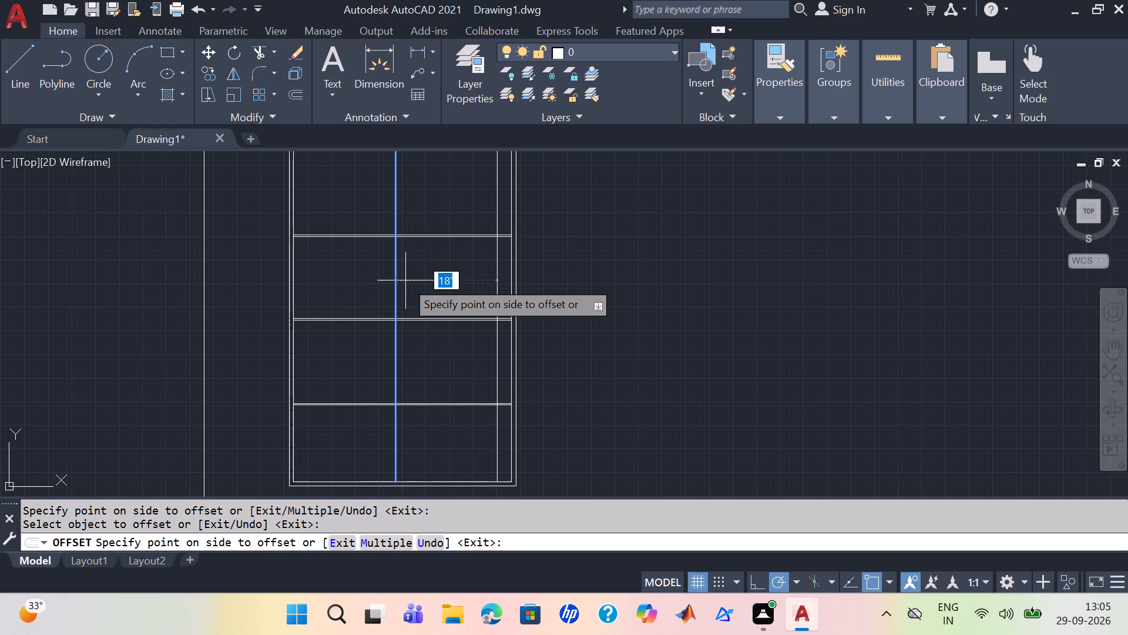
key("3")
key("shift+quotedbl")
key("Return")
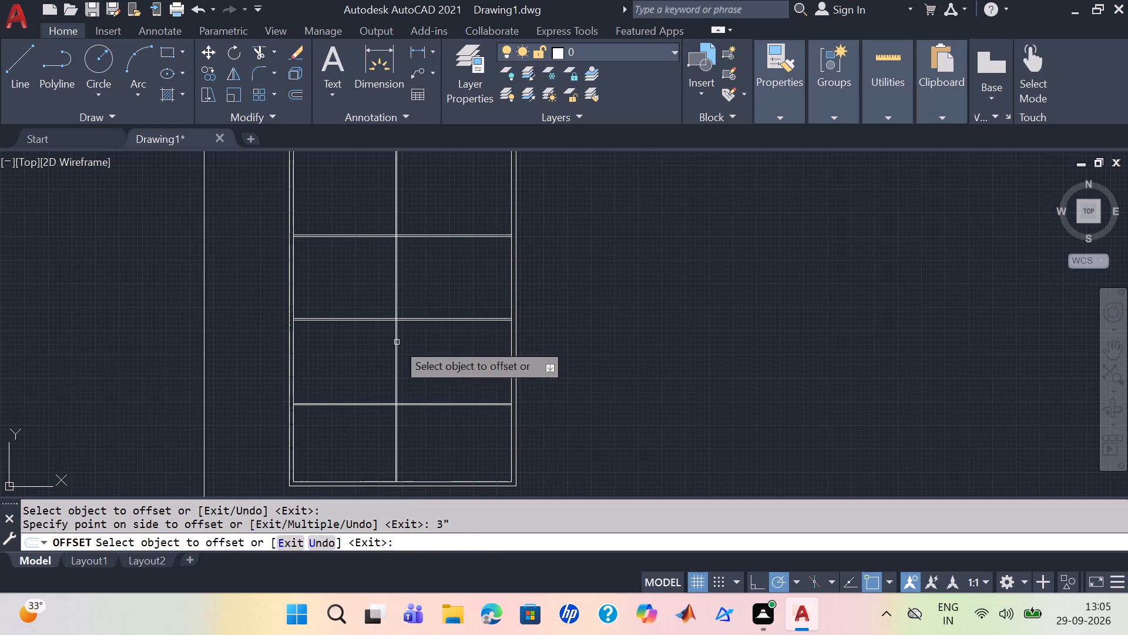
Examine the partition layout across the plan, including the partition crossings and where the vertical partition meets the bottom wall.
middle_click_drag(386, 346, 392, 392)
scroll(415, 277, "up", 1)
middle_click_drag(418, 282, 406, 347)
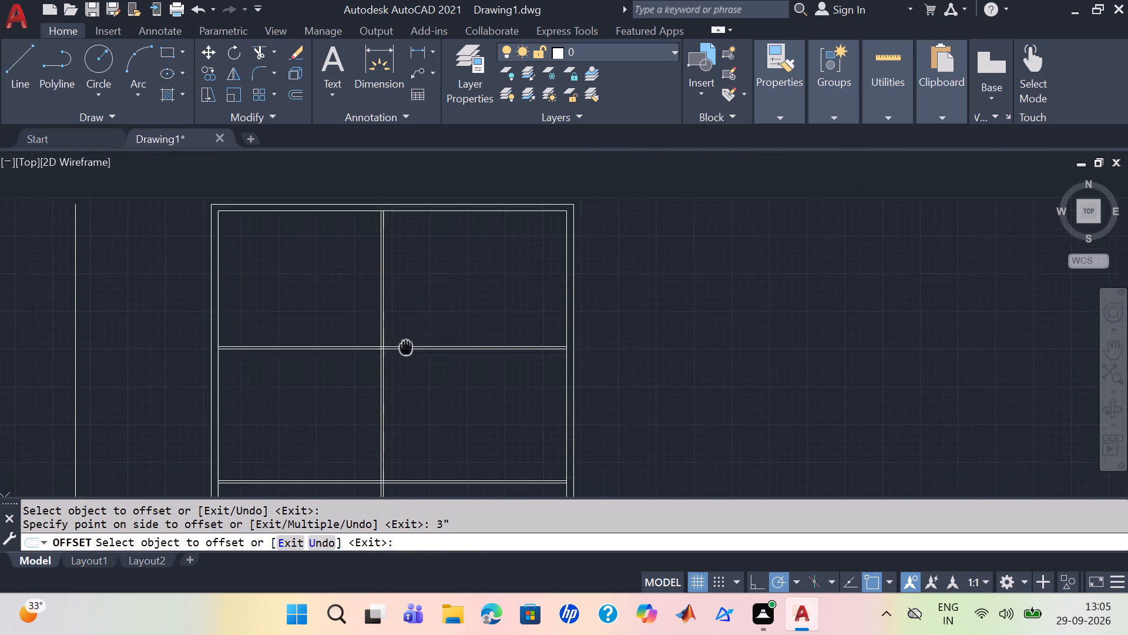
middle_click_drag(406, 347, 401, 366)
scroll(436, 318, "up", 1)
middle_click_drag(436, 317, 422, 339)
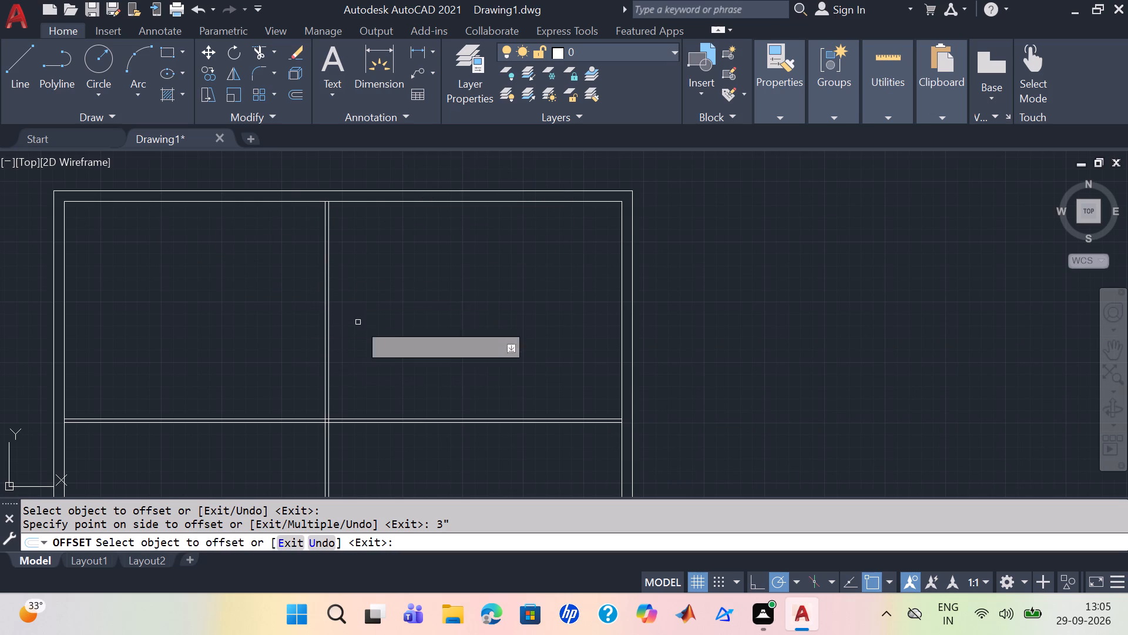
middle_click_drag(245, 422, 313, 299)
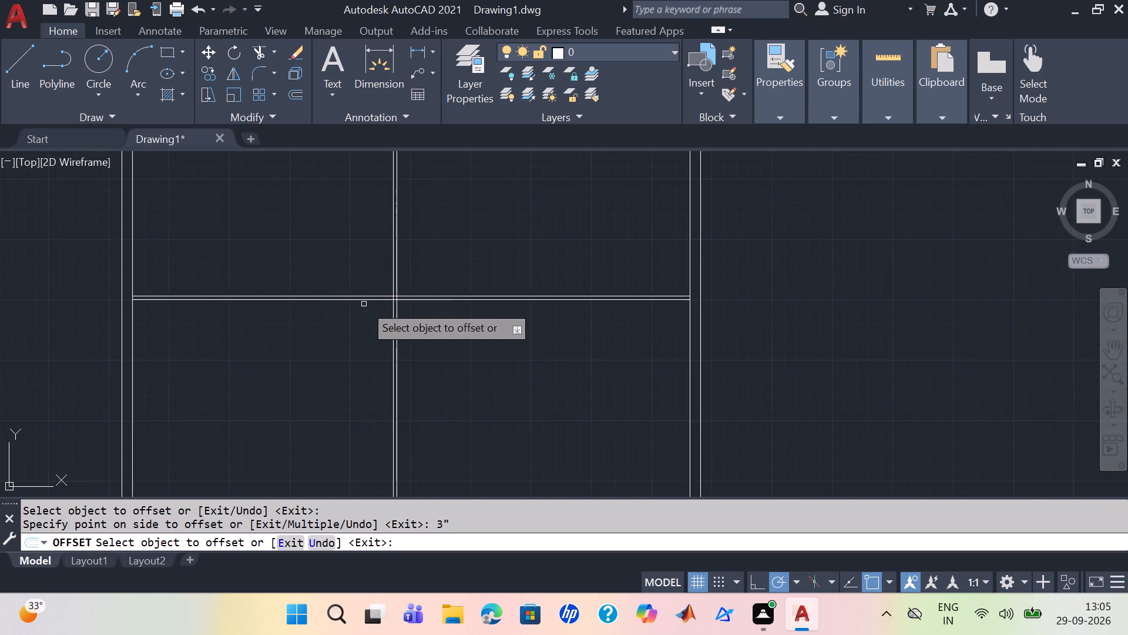
scroll(364, 306, "down", 1)
middle_click_drag(368, 332, 314, 374)
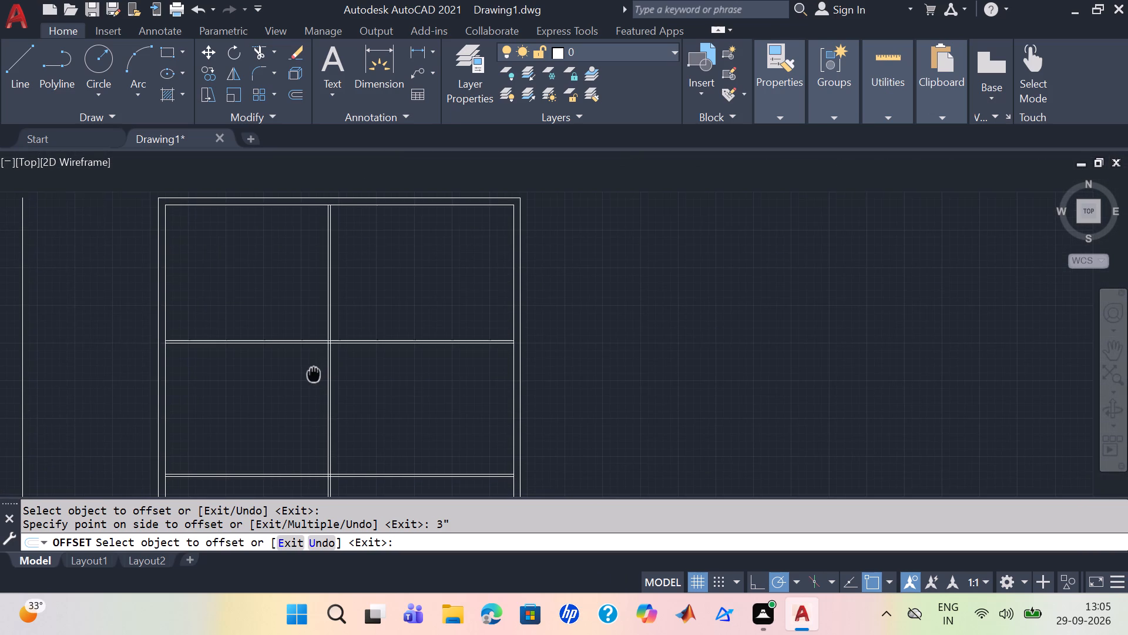
middle_click_drag(314, 374, 331, 347)
scroll(334, 345, "down", 1)
scroll(424, 291, "up", 1)
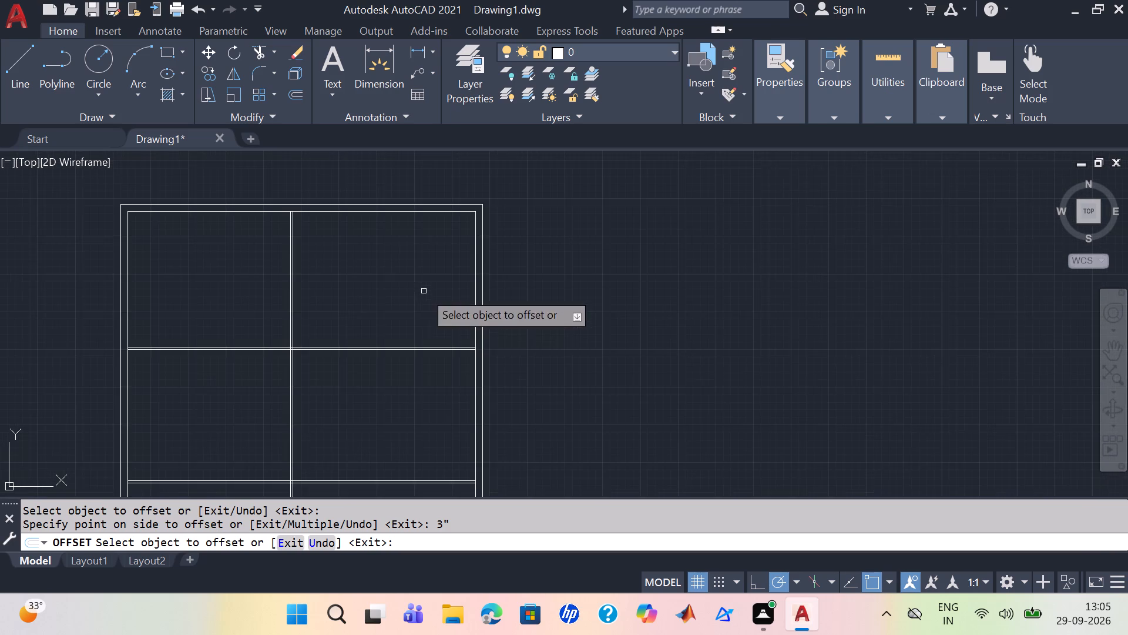
scroll(394, 327, "down", 1)
scroll(344, 356, "up", 1)
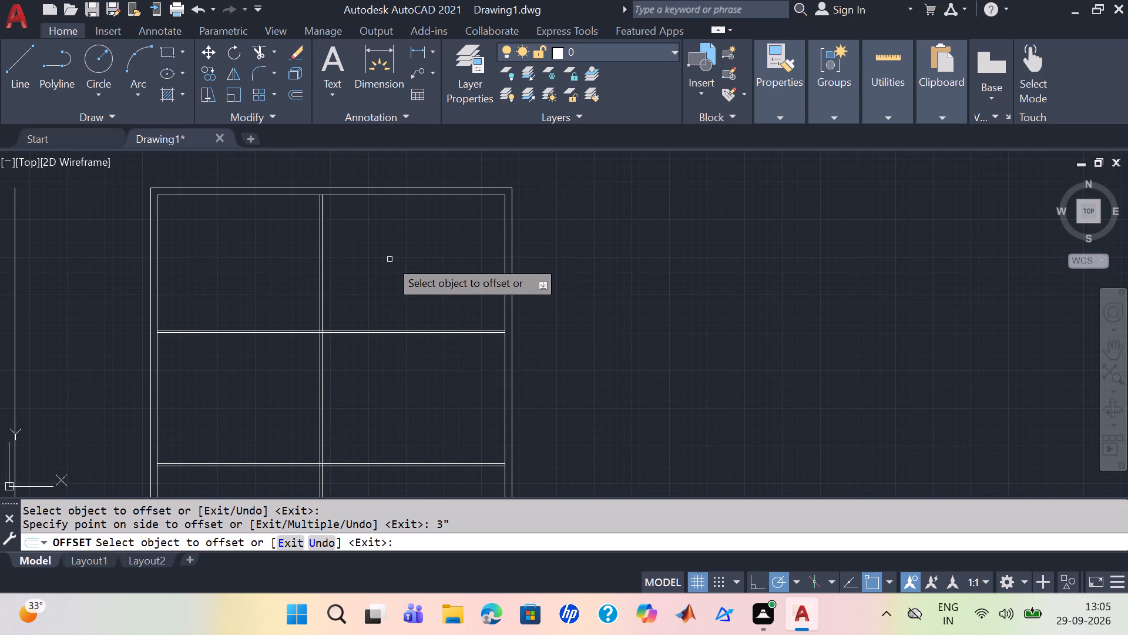
scroll(390, 259, "up", 1)
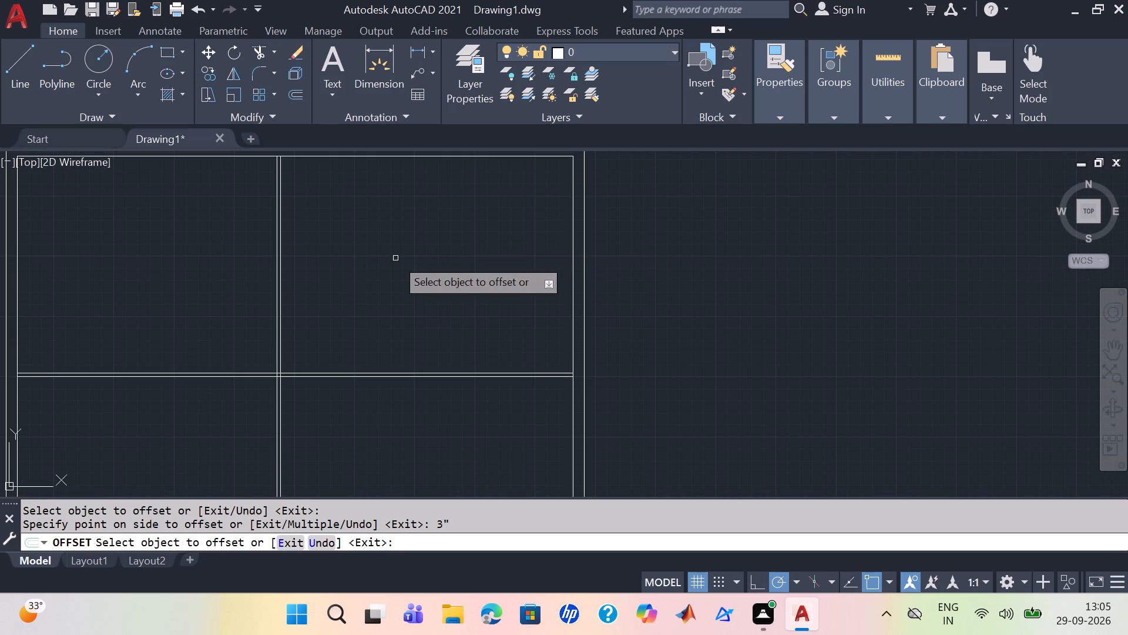
middle_click_drag(374, 270, 374, 347)
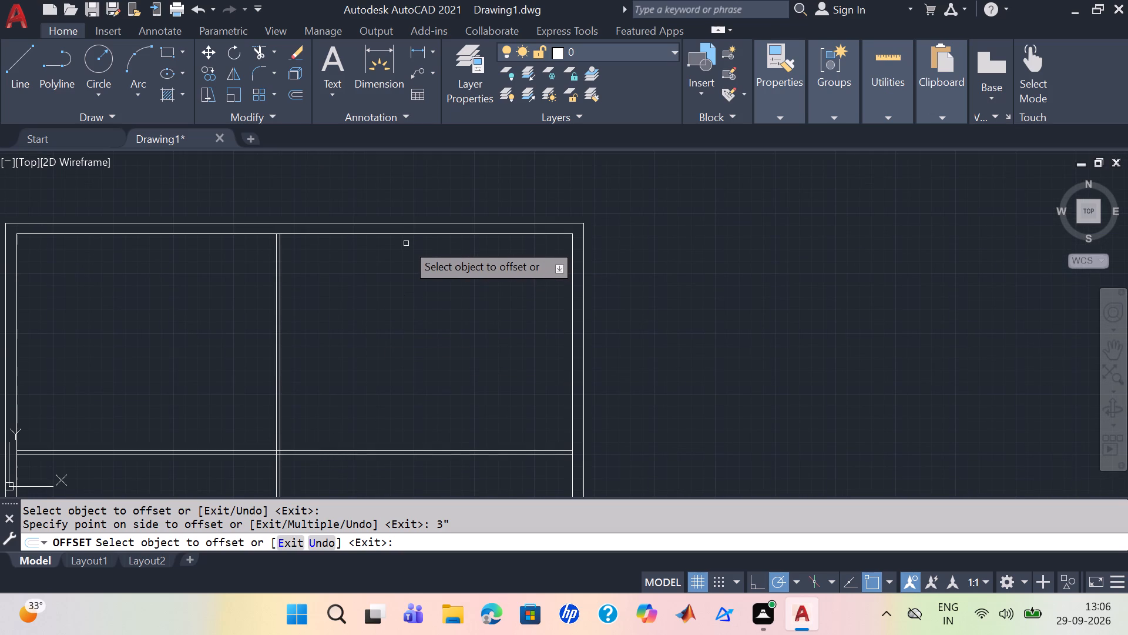
scroll(438, 315, "down", 3)
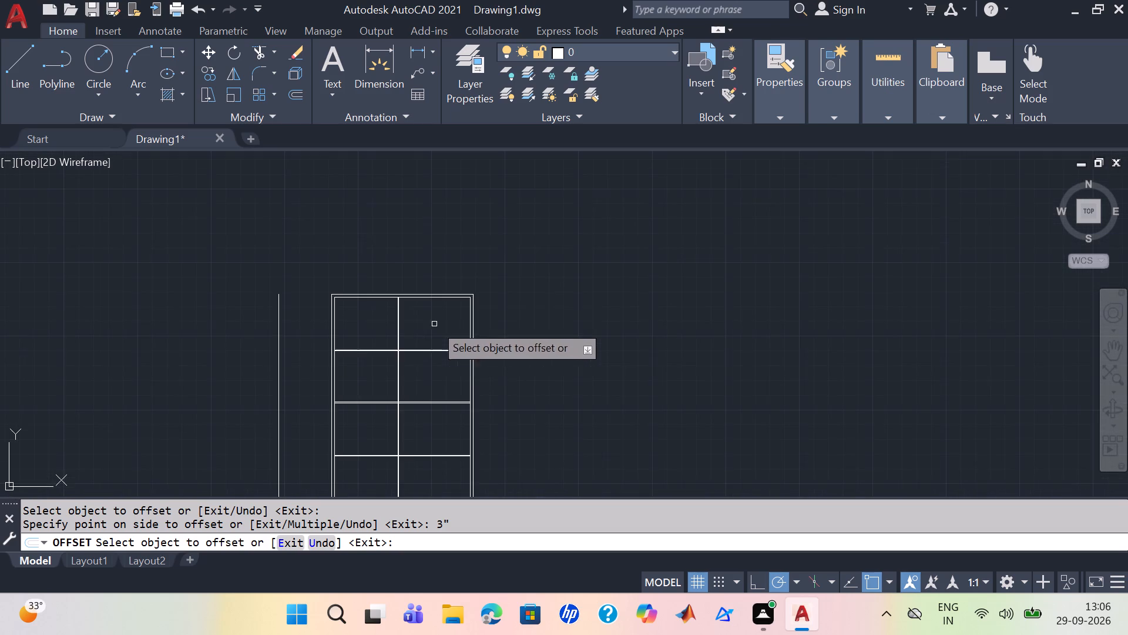
middle_click_drag(422, 389, 421, 302)
scroll(392, 374, "up", 1)
middle_click_drag(424, 431, 424, 425)
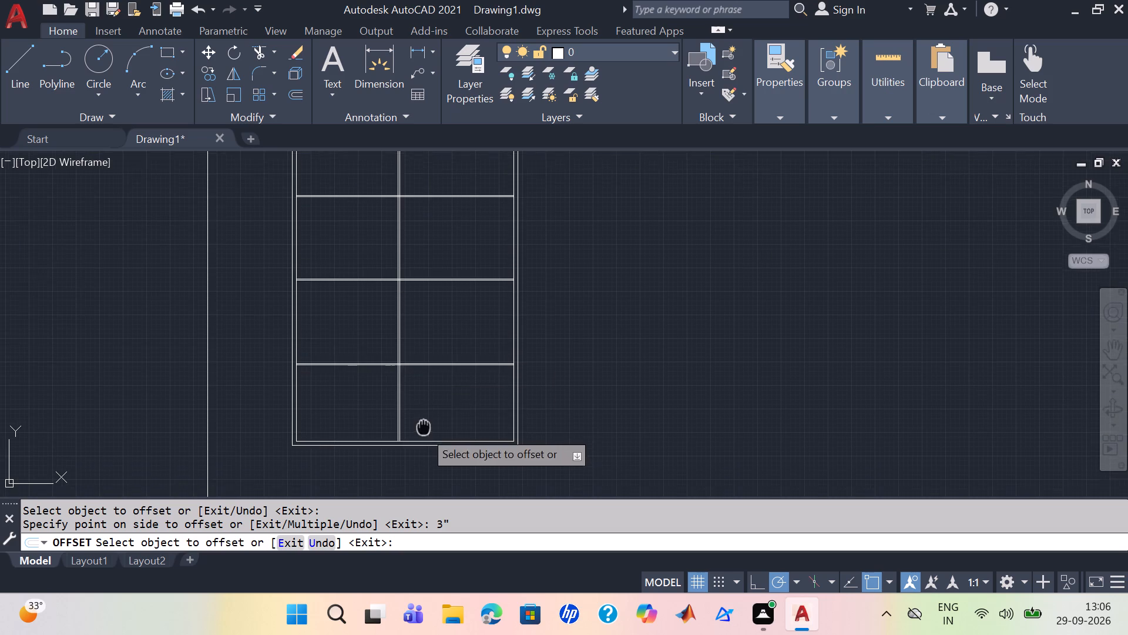
middle_click_drag(424, 425, 455, 349)
scroll(454, 351, "up", 2)
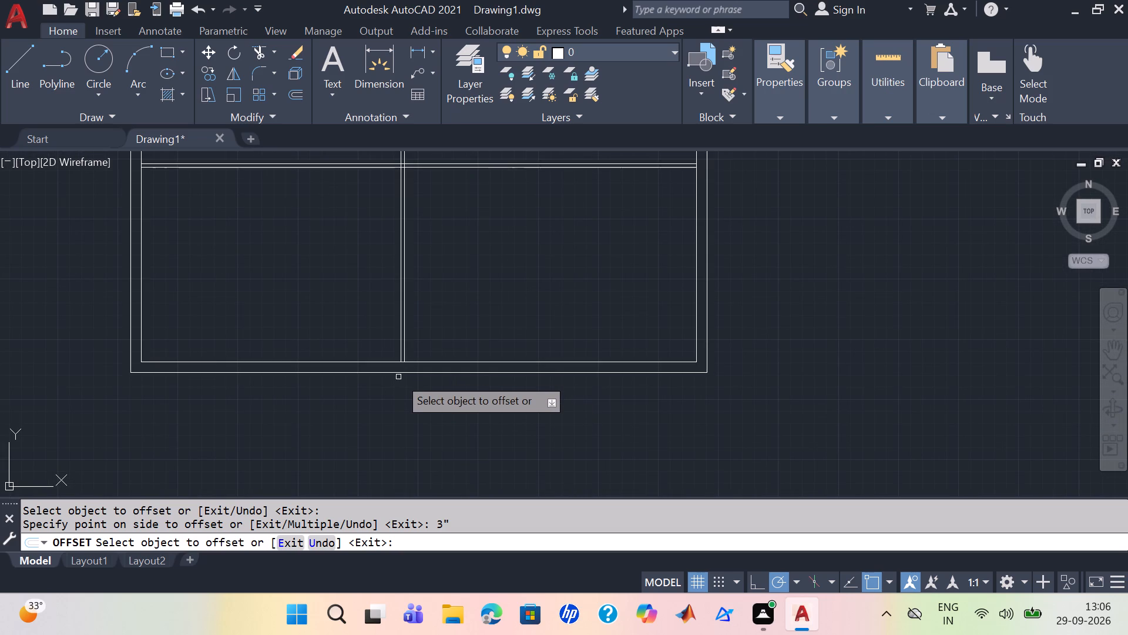
scroll(403, 370, "up", 2)
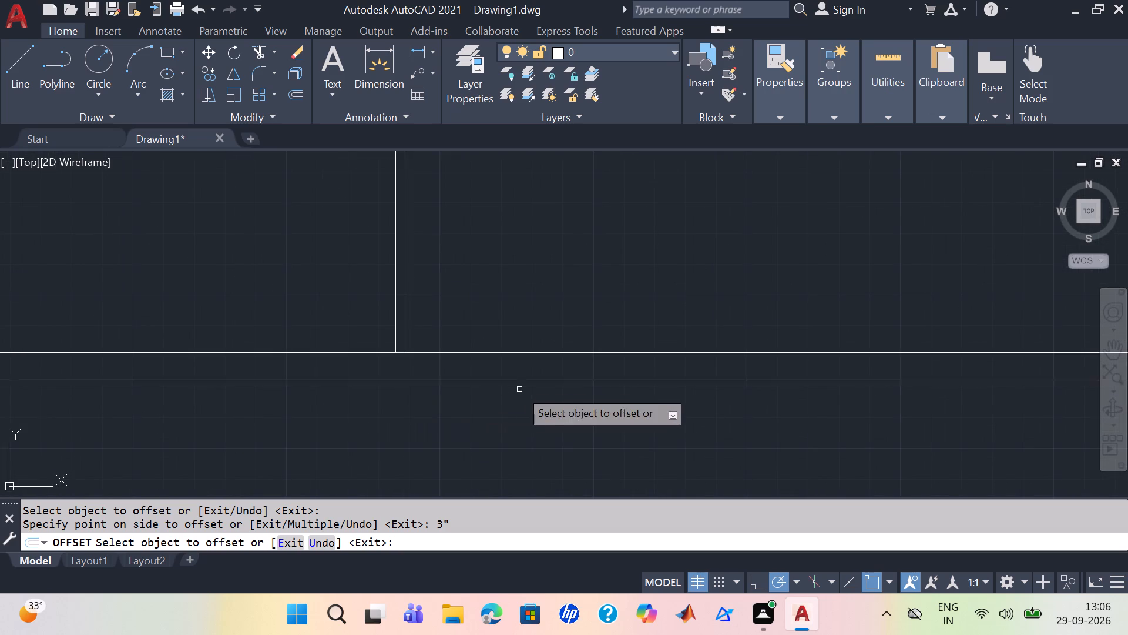
scroll(519, 385, "down", 3)
middle_click_drag(548, 414, 468, 425)
scroll(433, 422, "down", 1)
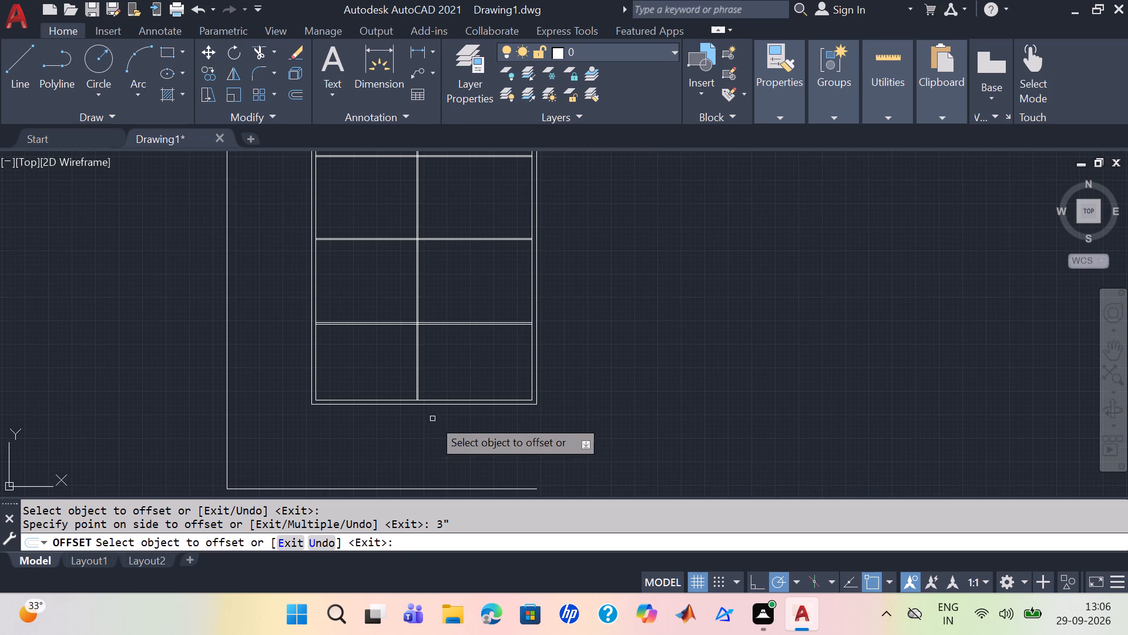
scroll(393, 387, "down", 1)
middle_click_drag(385, 376, 407, 391)
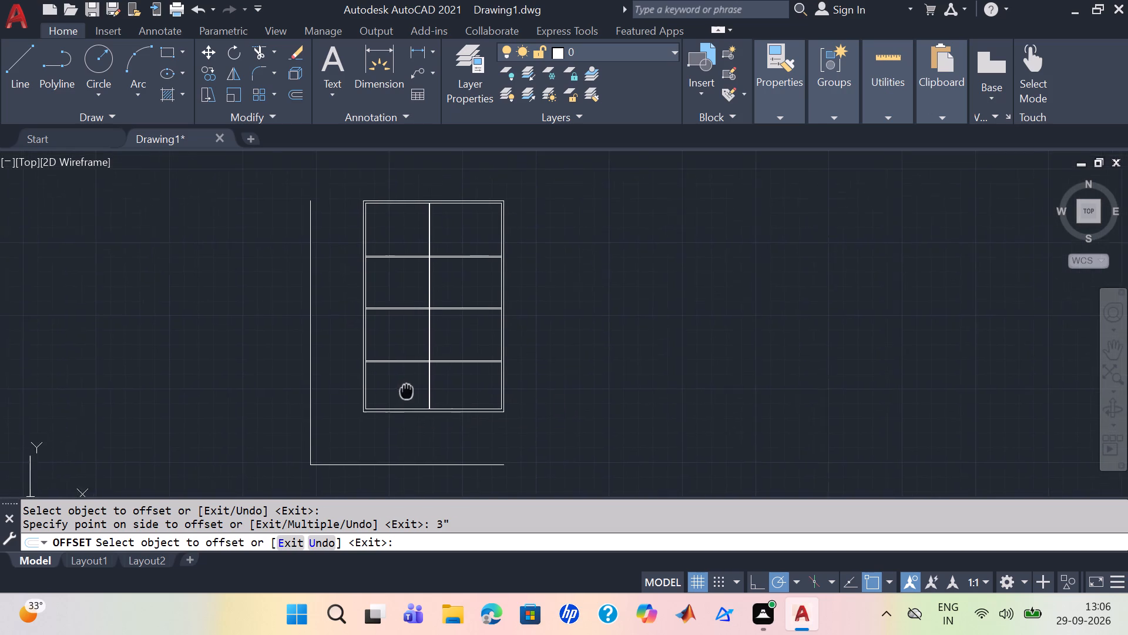
middle_click_drag(407, 391, 426, 392)
scroll(432, 346, "up", 1)
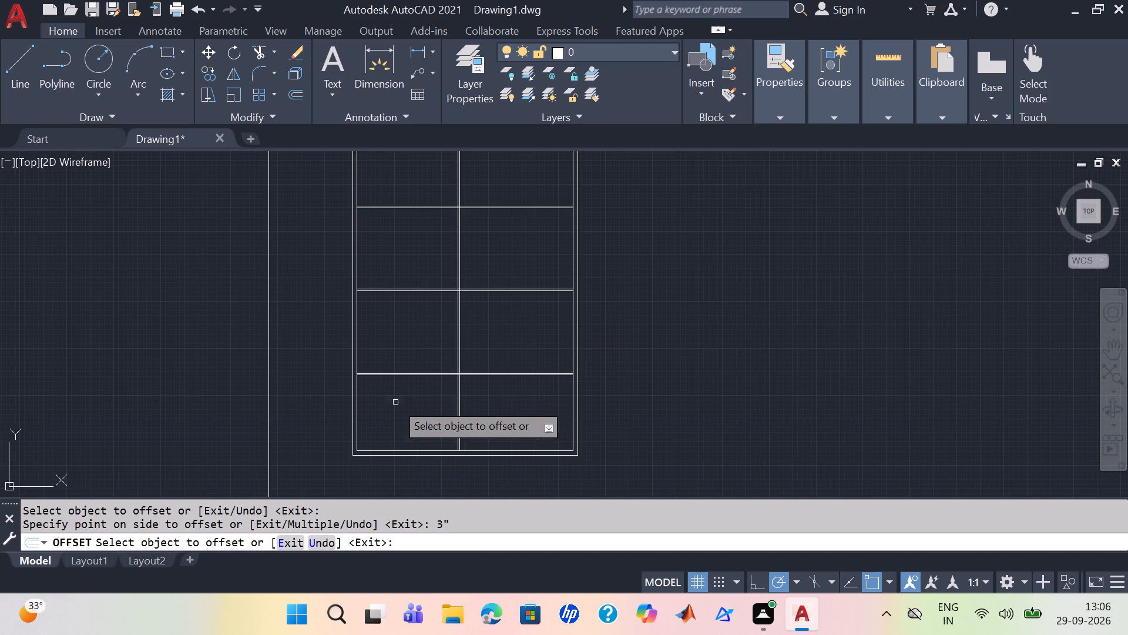
scroll(421, 368, "down", 1)
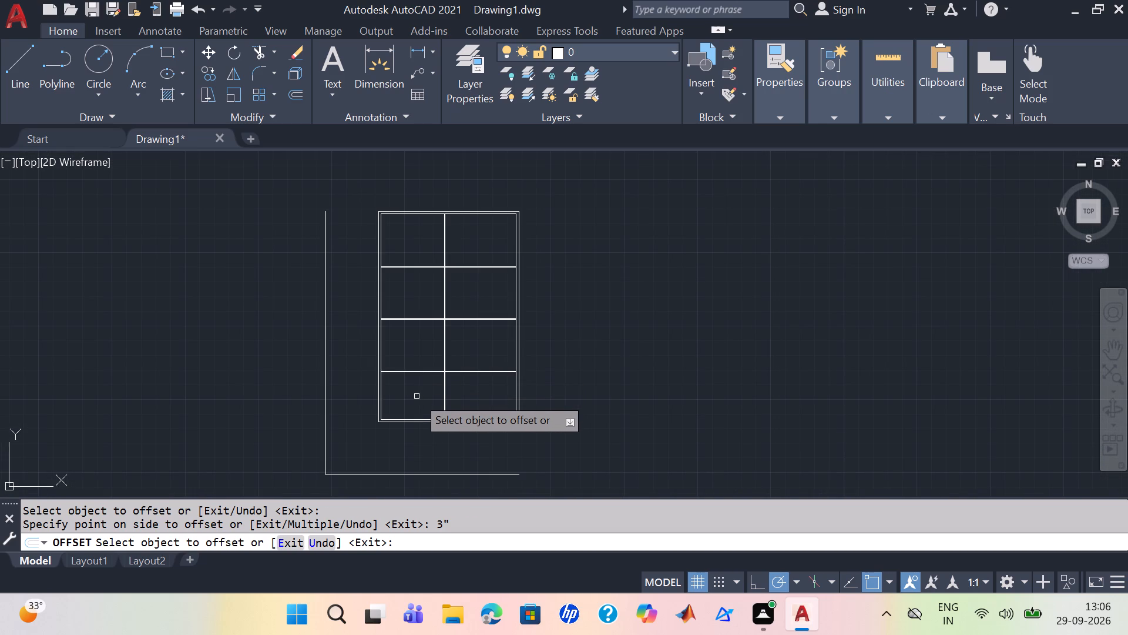
scroll(417, 396, "up", 1)
middle_click_drag(416, 398, 420, 447)
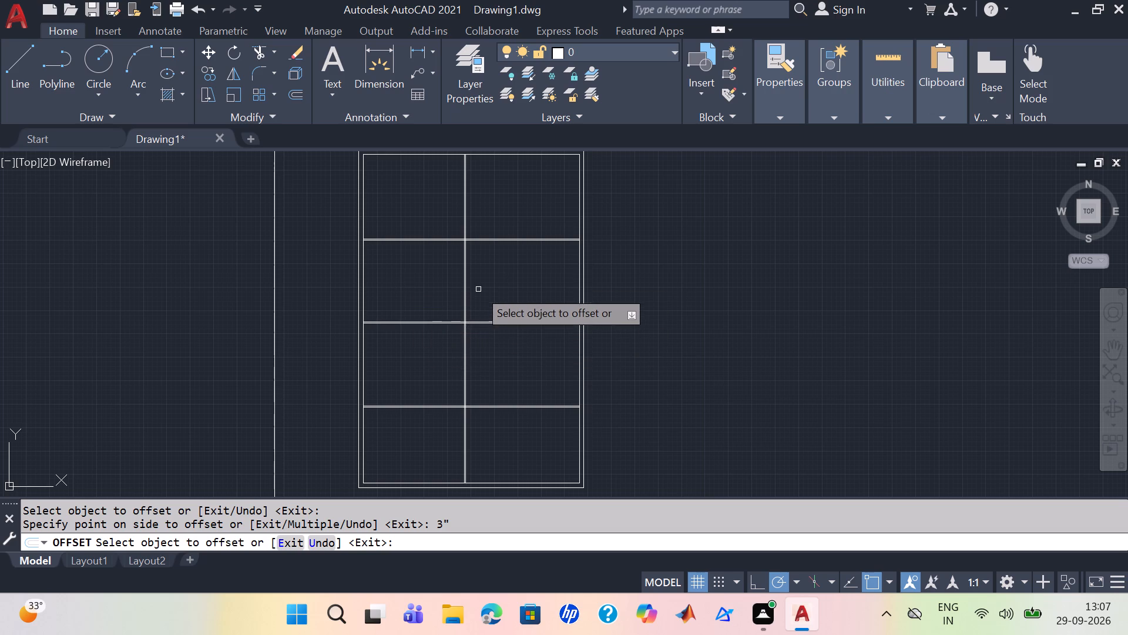
Check the overall outer length of the building's right wall with the Quick measure tool, and exit measuring.
scroll(506, 292, "down", 1)
middle_click(503, 295)
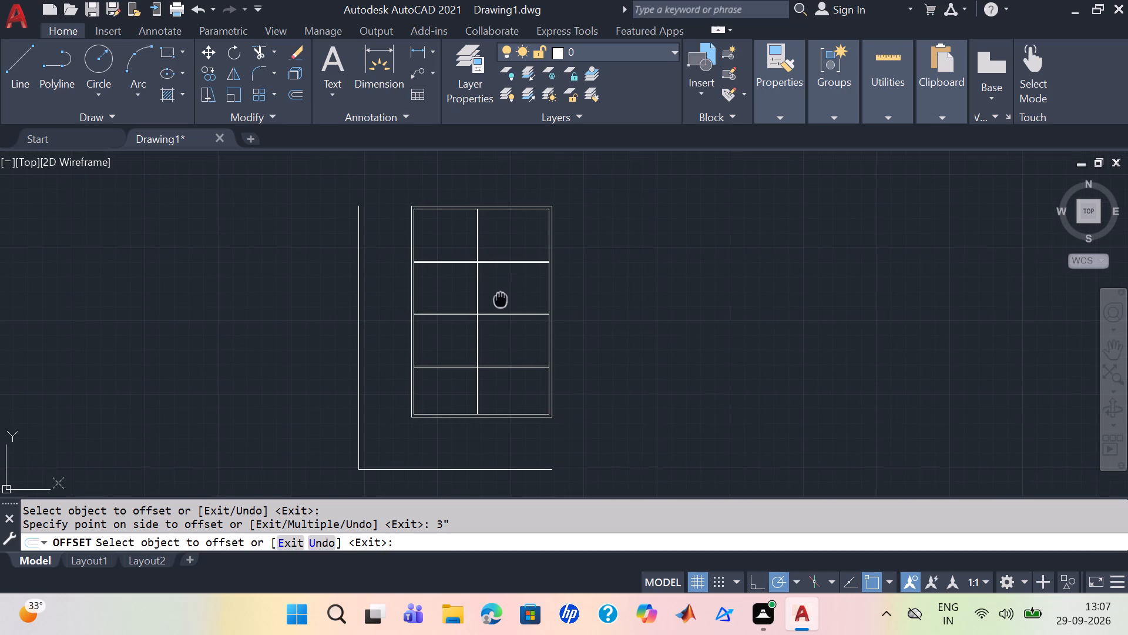
scroll(501, 298, "up", 1)
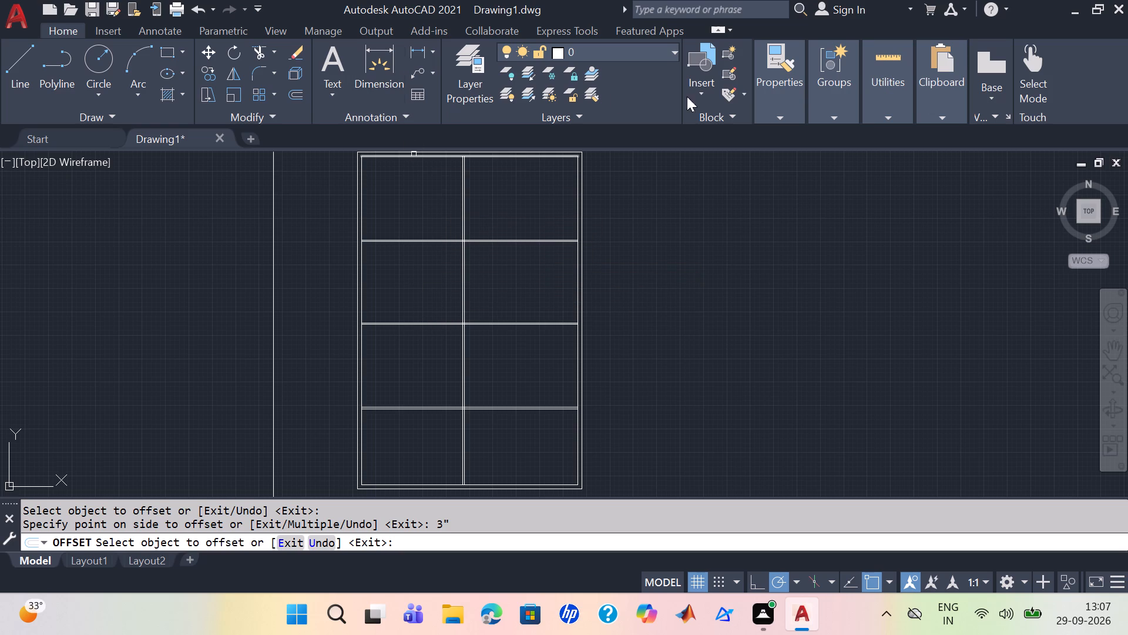
left_click(902, 62)
left_click(906, 139)
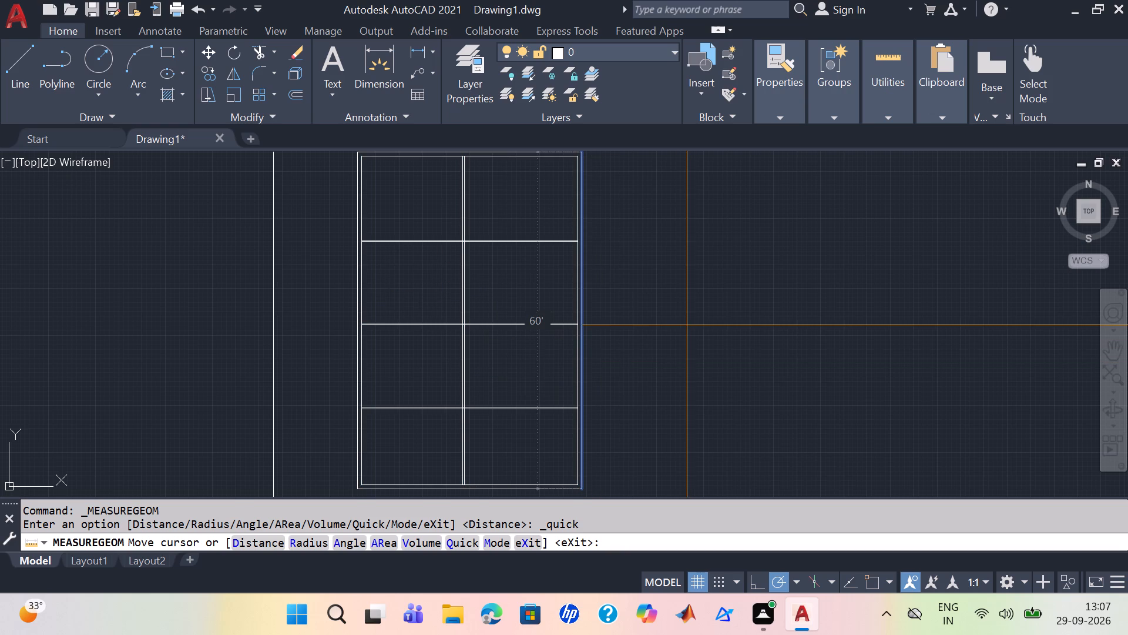
key("Escape")
Examine the partition layout across the whole plan, from the bottom wall up to the top bay.
scroll(563, 341, "down", 1)
middle_click_drag(688, 406, 683, 314)
scroll(561, 385, "up", 1)
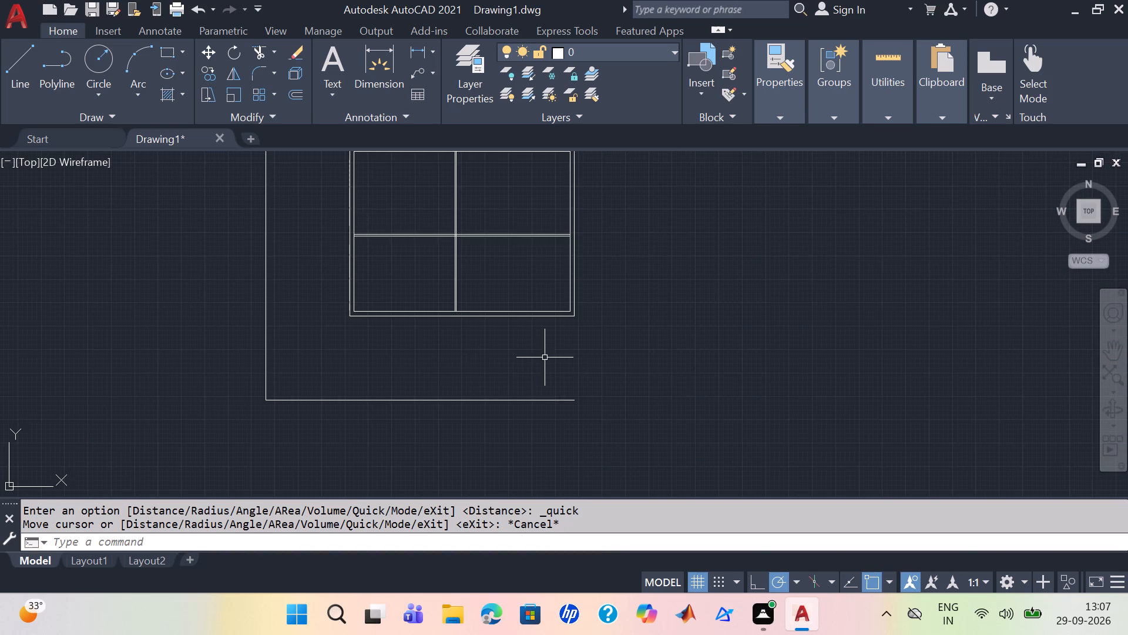
middle_click_drag(434, 355, 473, 398)
scroll(434, 355, "up", 1)
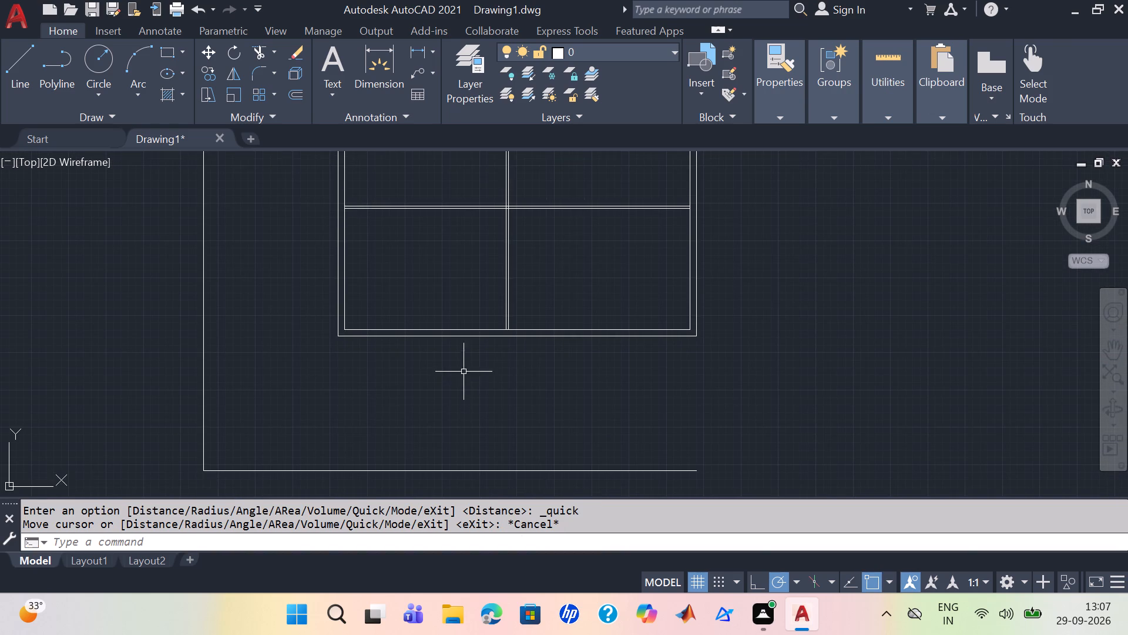
middle_click_drag(464, 372, 477, 450)
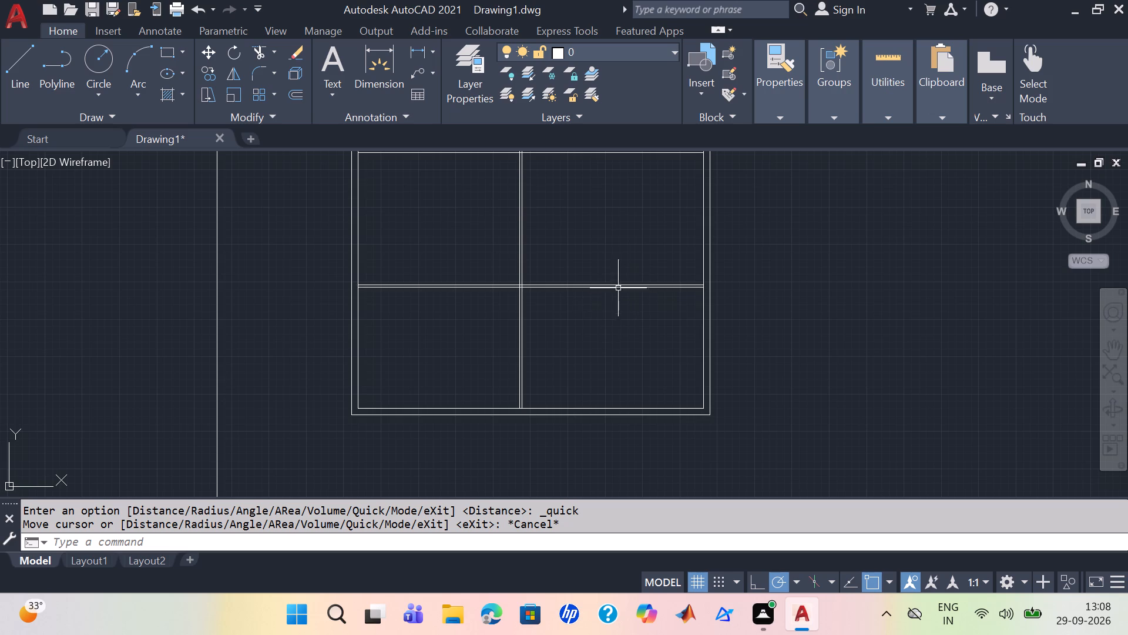
scroll(606, 296, "down", 1)
middle_click_drag(607, 346, 605, 350)
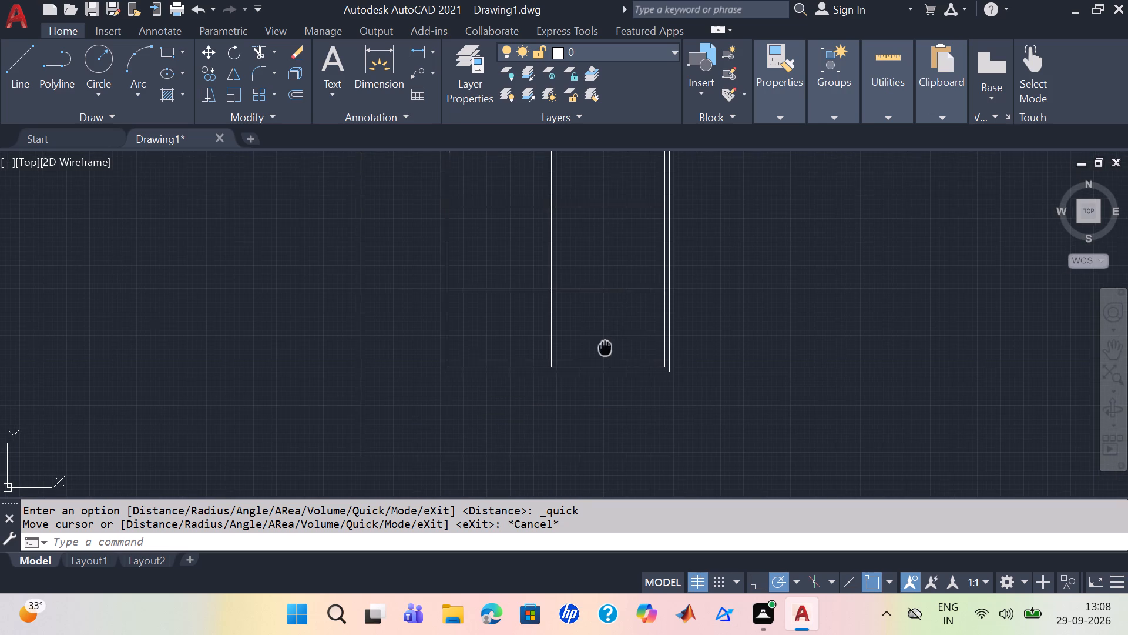
middle_click_drag(605, 350, 609, 396)
scroll(609, 314, "down", 1)
scroll(603, 323, "up", 1)
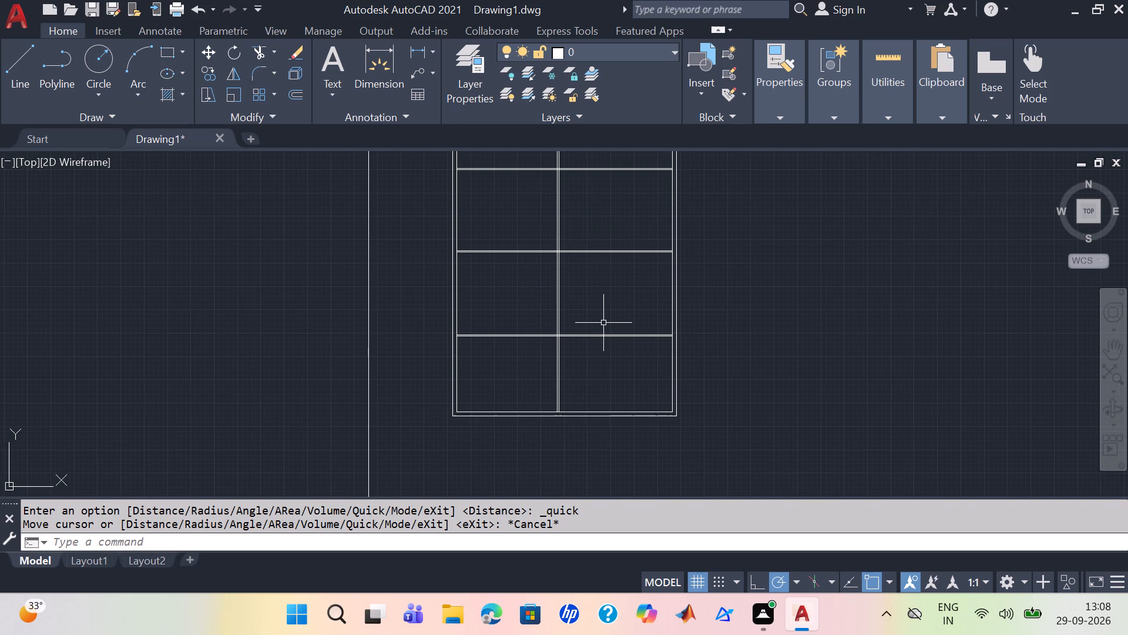
middle_click_drag(604, 323, 629, 426)
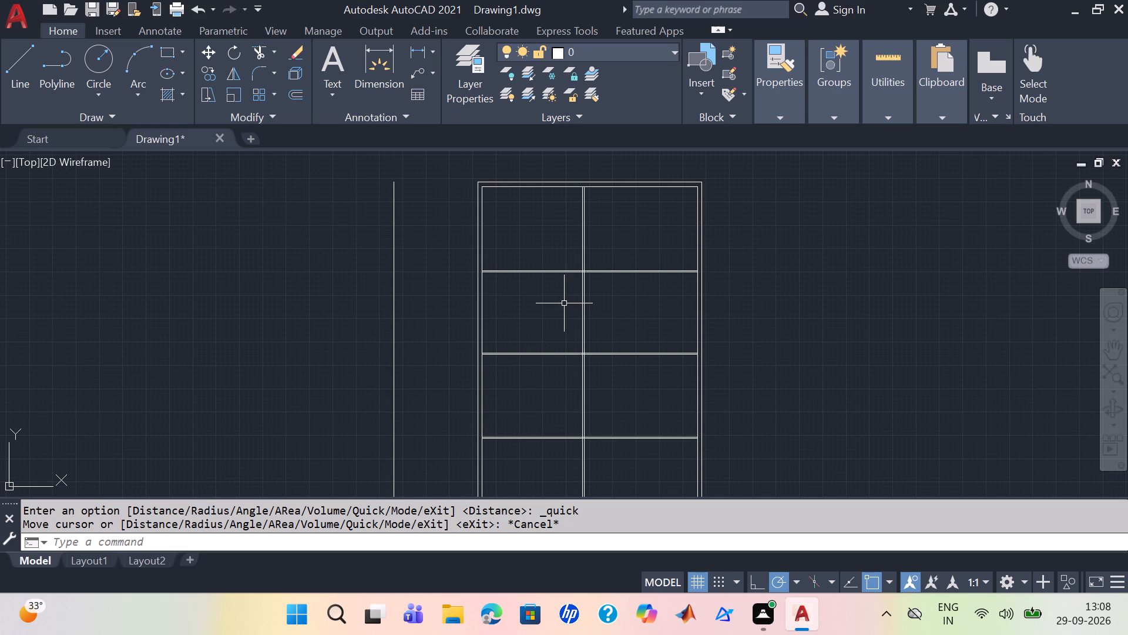
middle_click_drag(589, 379, 580, 320)
scroll(559, 398, "down", 1)
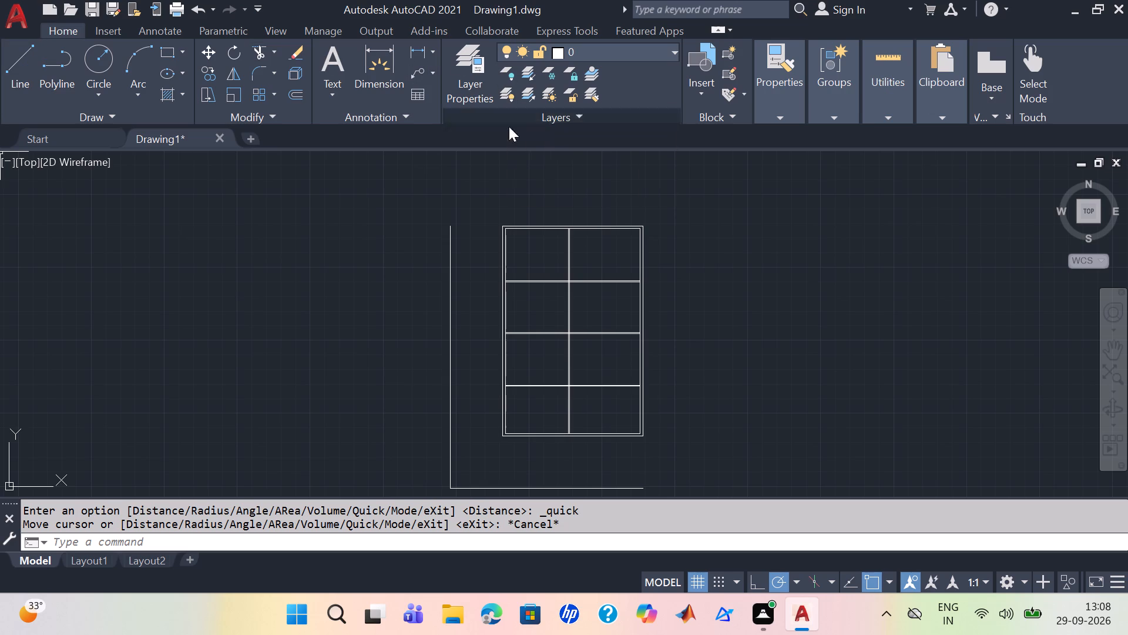
middle_click_drag(640, 315, 639, 312)
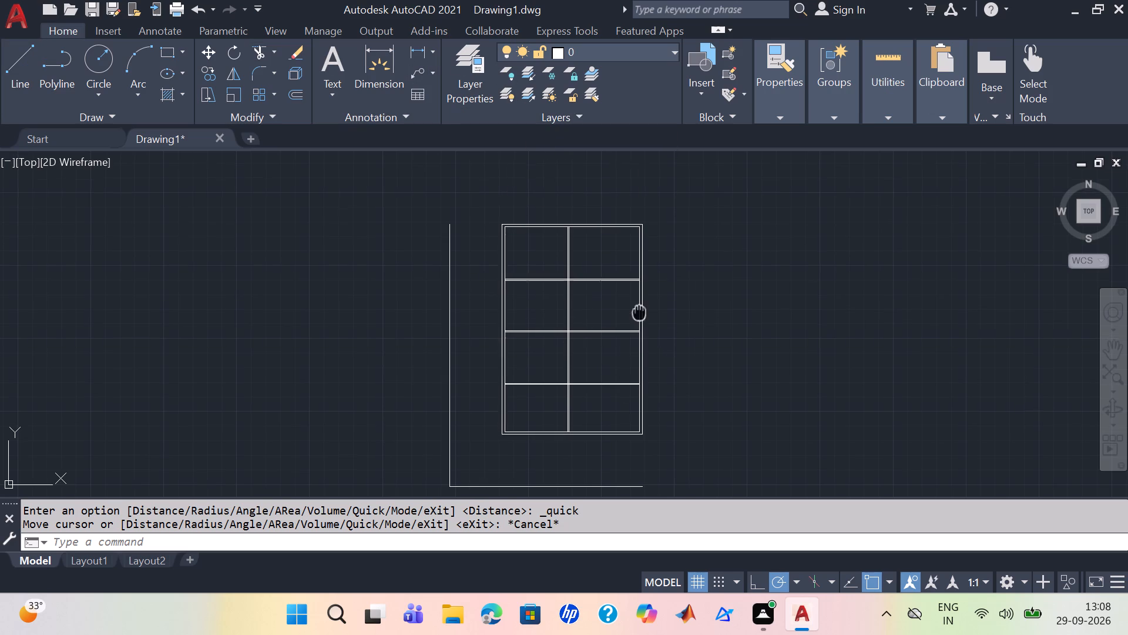
middle_click_drag(639, 312, 626, 265)
scroll(526, 392, "up", 1)
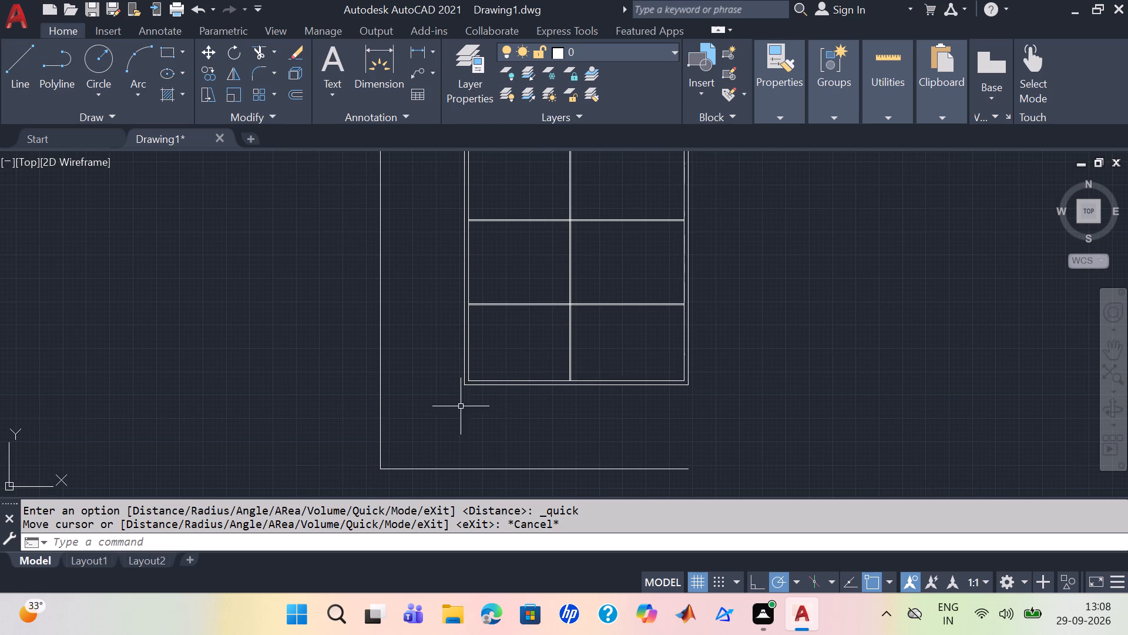
scroll(583, 336, "down", 1)
scroll(586, 330, "up", 1)
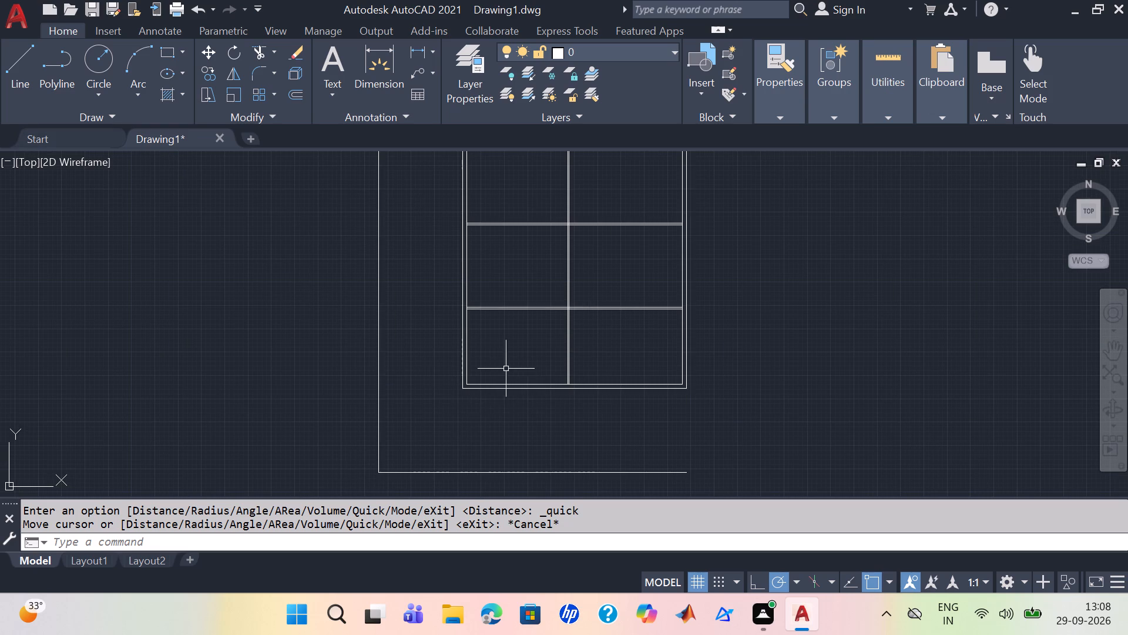
scroll(536, 383, "down", 2)
scroll(534, 303, "up", 1)
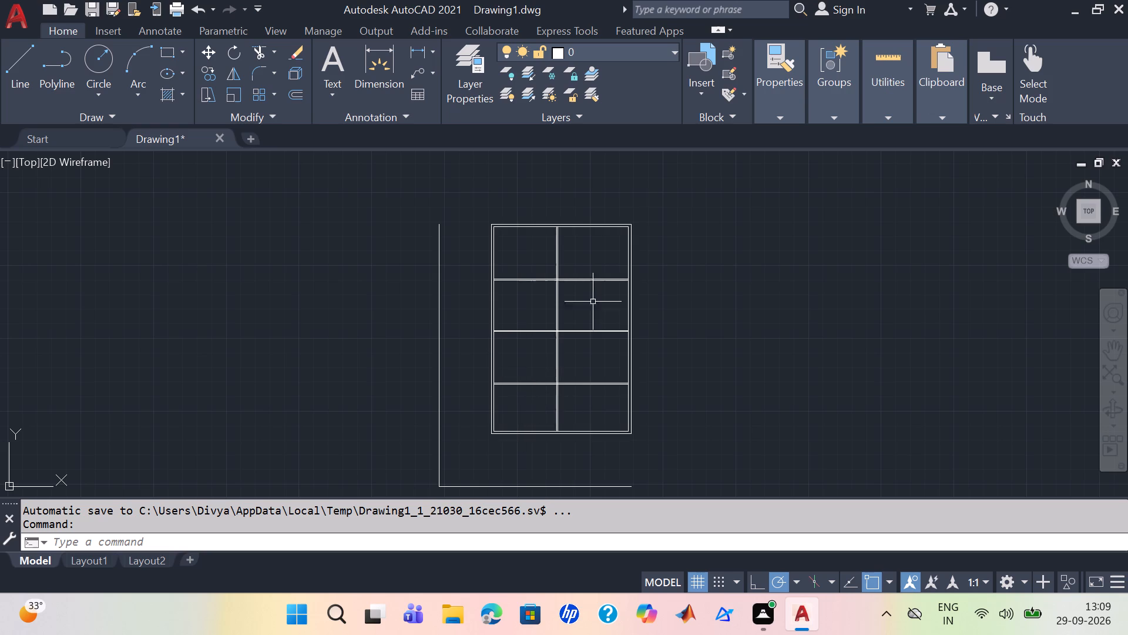
Trim away the lowest horizontal partition on both sides of the vertical partition.
type("tr")
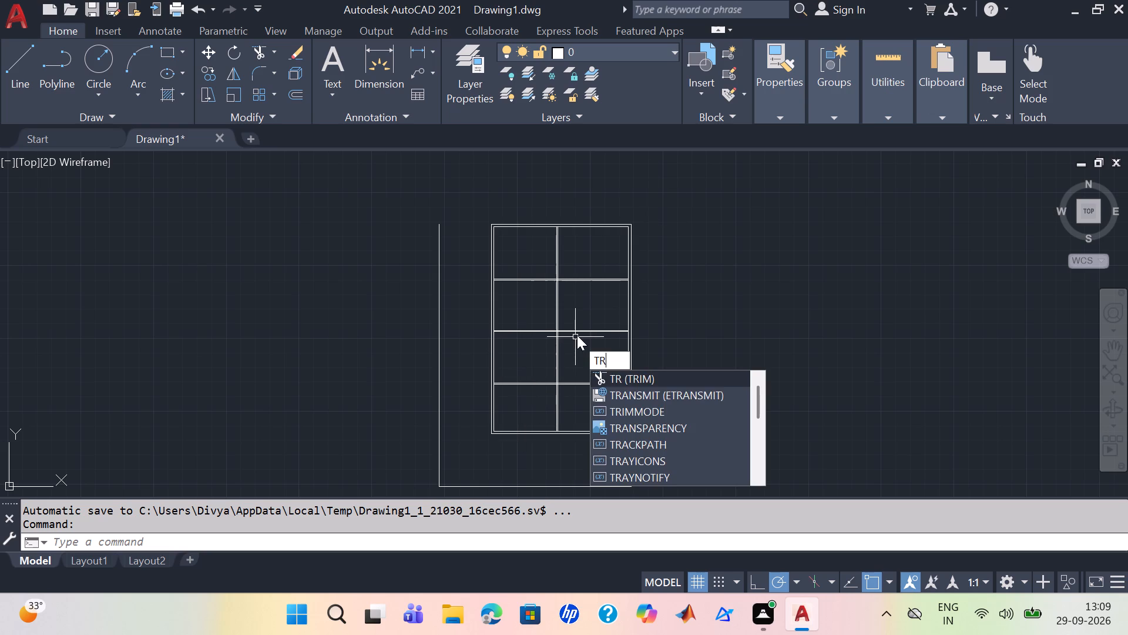
key("Return")
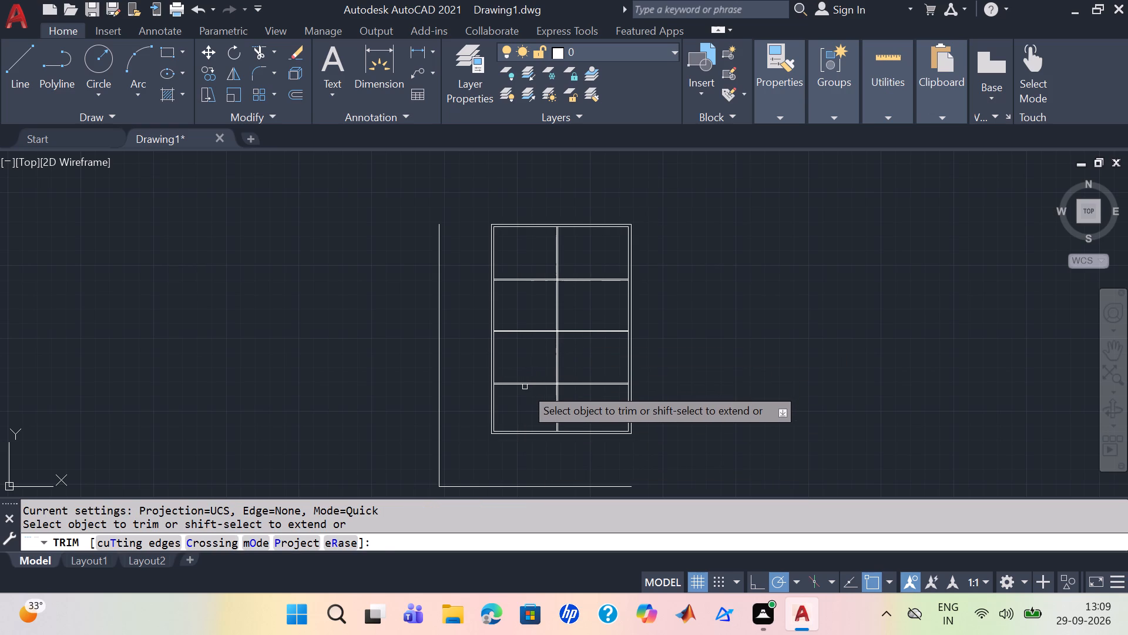
left_click_drag(525, 386, 525, 380)
left_click_drag(525, 380, 525, 397)
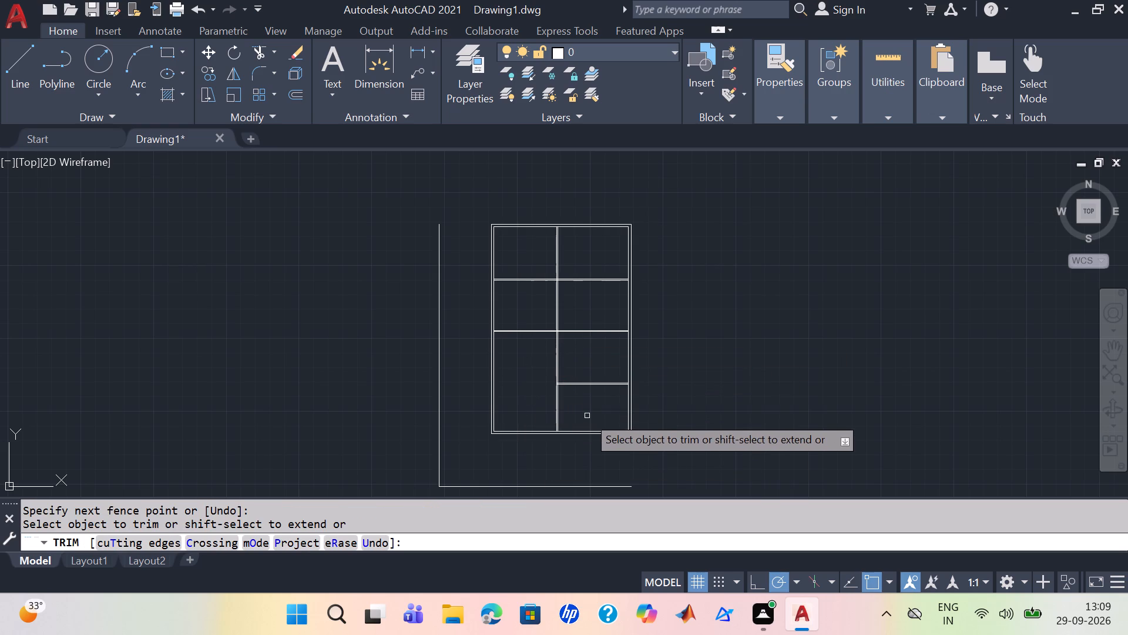
middle_click_drag(578, 358, 585, 382)
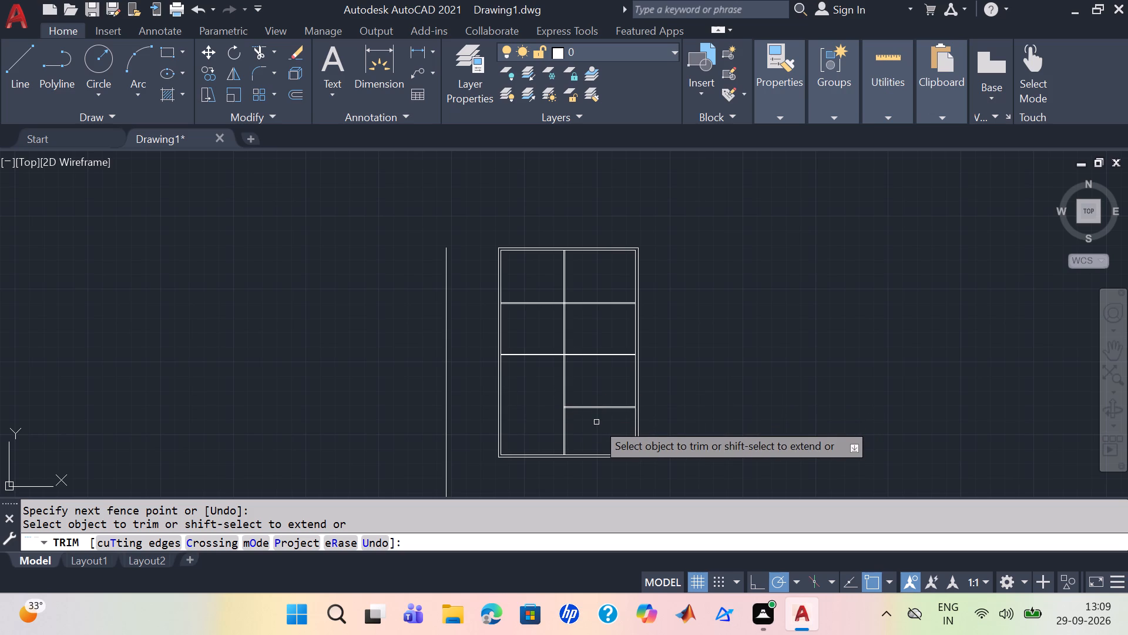
left_click_drag(596, 422, 591, 385)
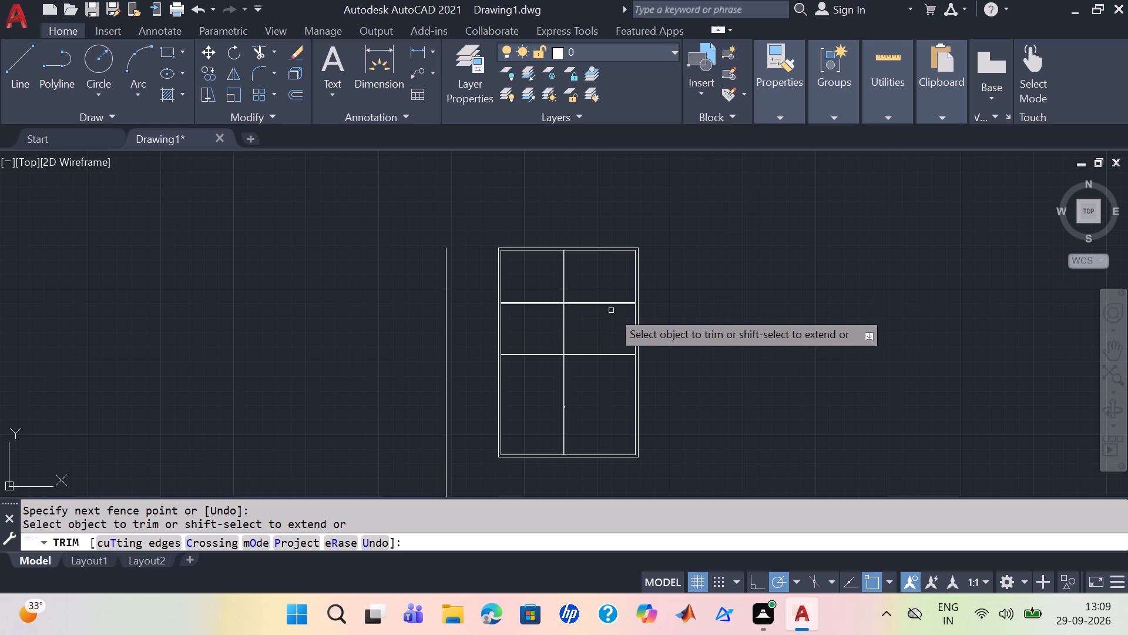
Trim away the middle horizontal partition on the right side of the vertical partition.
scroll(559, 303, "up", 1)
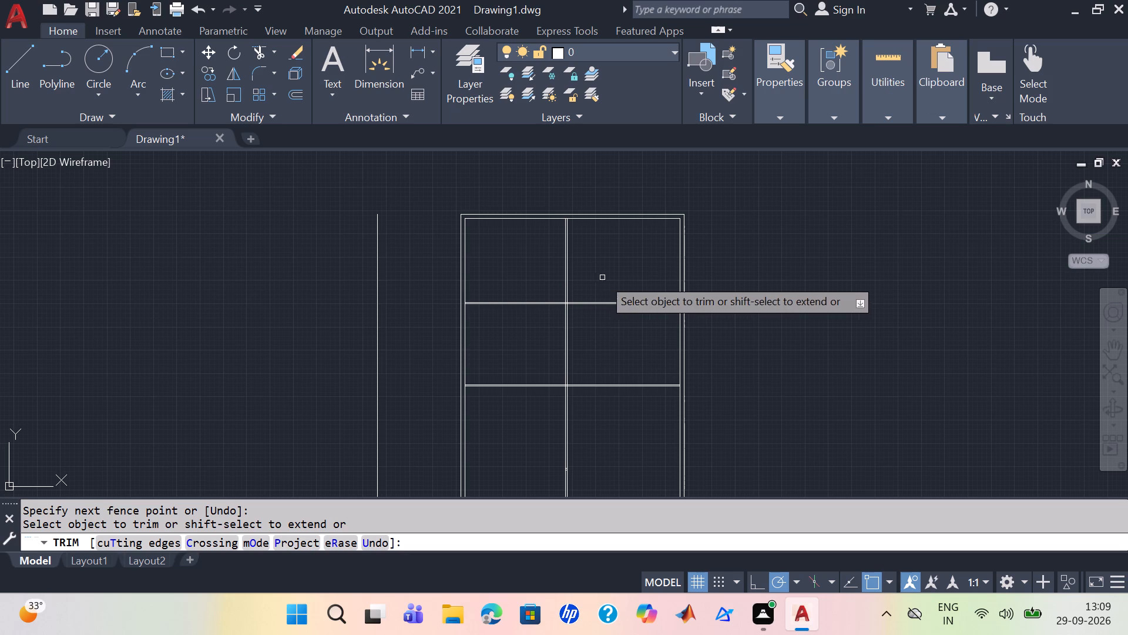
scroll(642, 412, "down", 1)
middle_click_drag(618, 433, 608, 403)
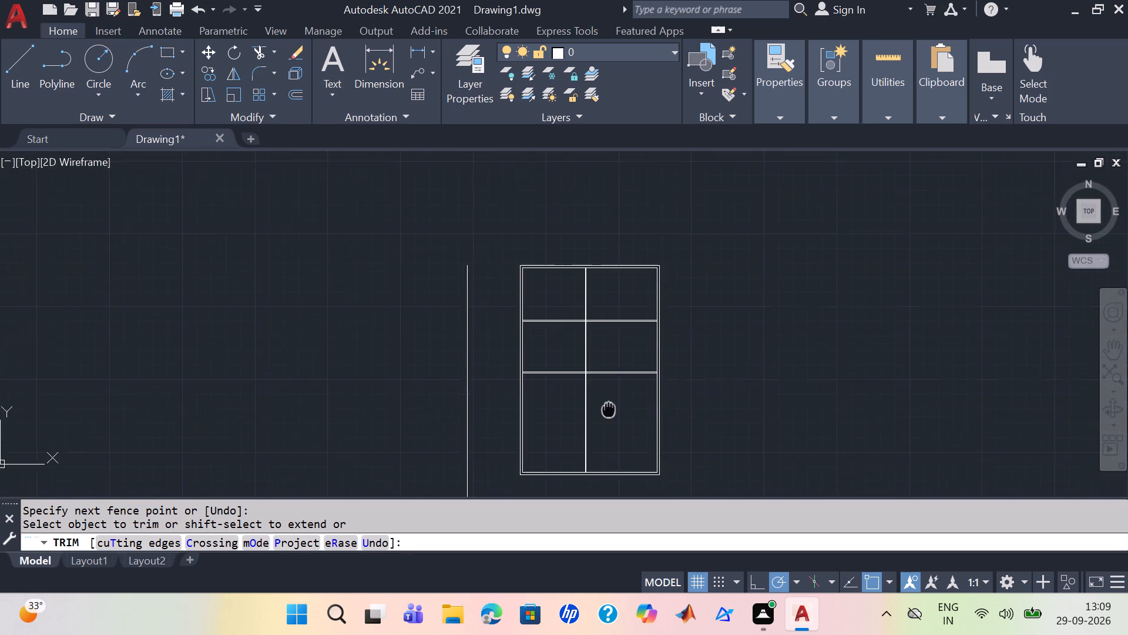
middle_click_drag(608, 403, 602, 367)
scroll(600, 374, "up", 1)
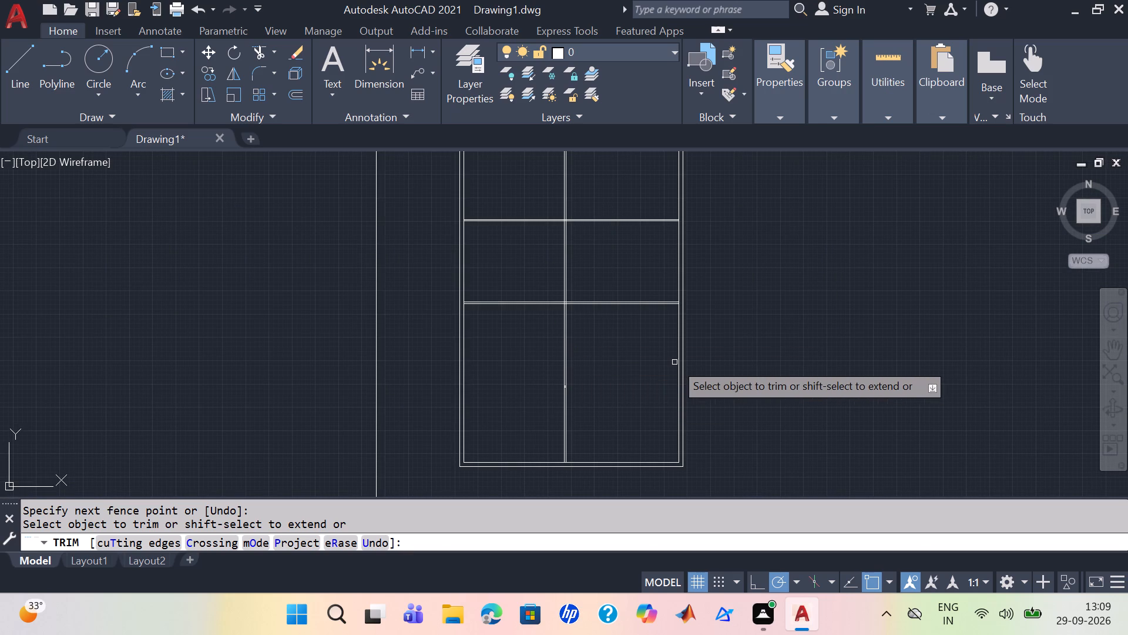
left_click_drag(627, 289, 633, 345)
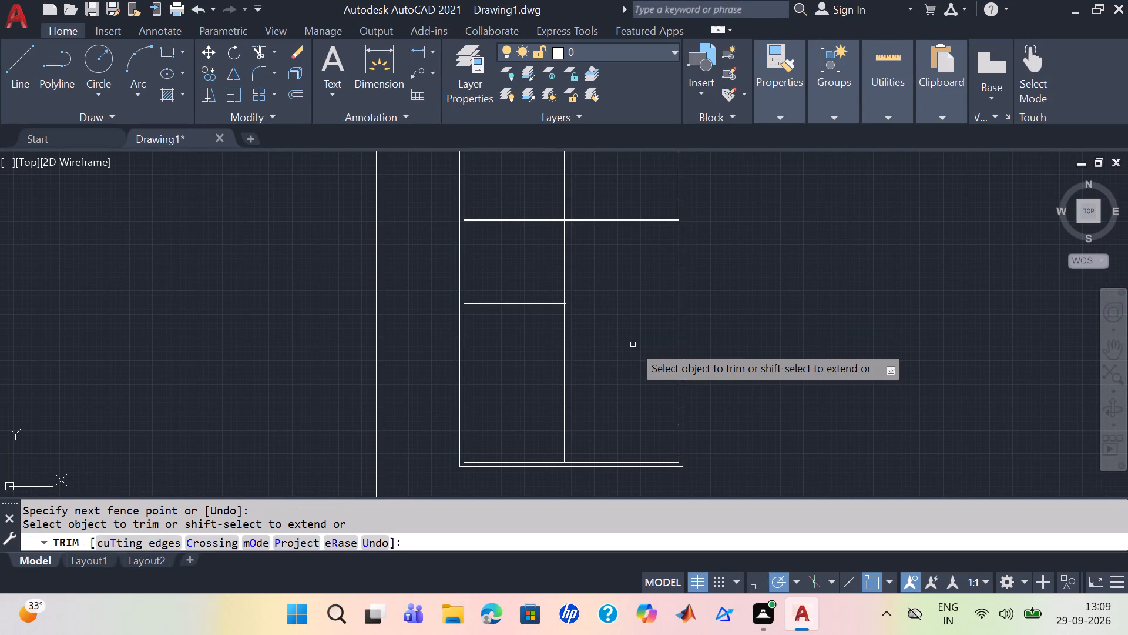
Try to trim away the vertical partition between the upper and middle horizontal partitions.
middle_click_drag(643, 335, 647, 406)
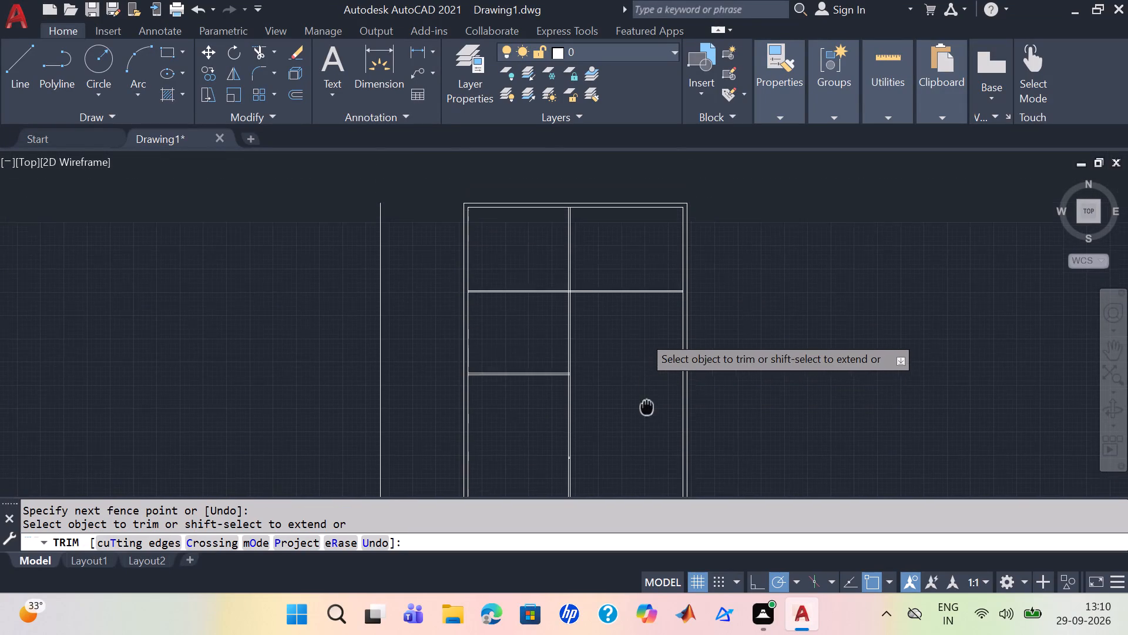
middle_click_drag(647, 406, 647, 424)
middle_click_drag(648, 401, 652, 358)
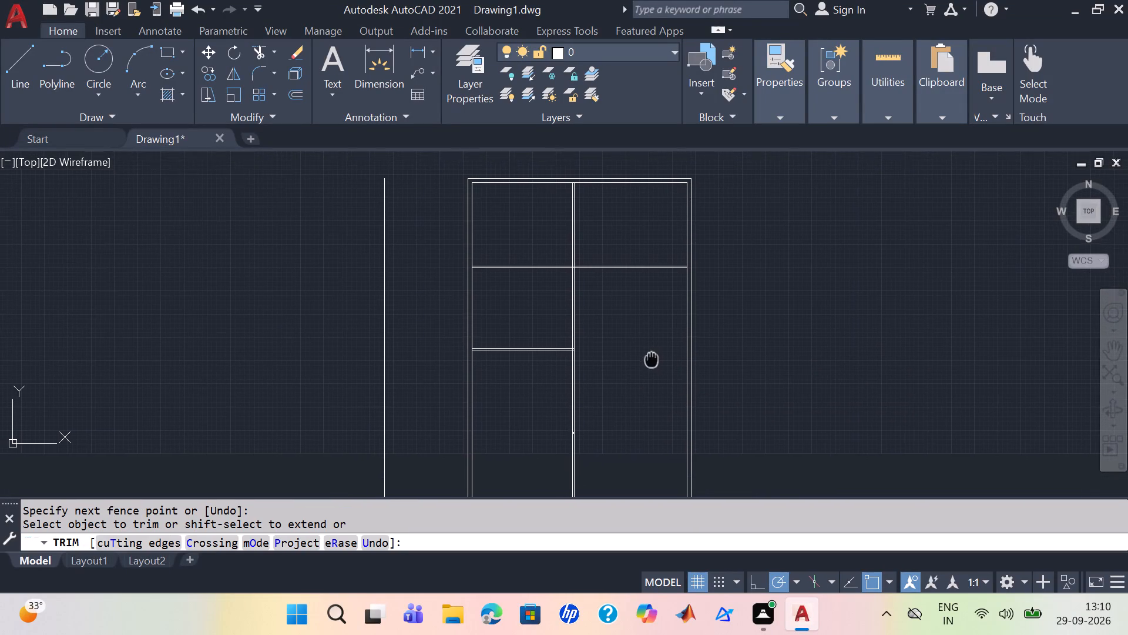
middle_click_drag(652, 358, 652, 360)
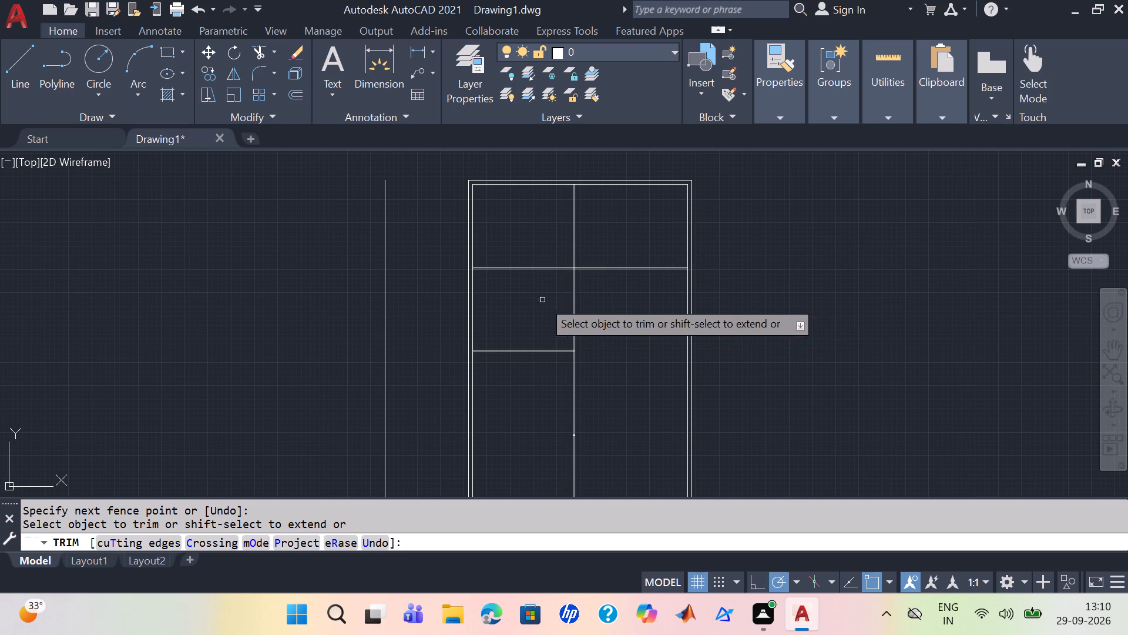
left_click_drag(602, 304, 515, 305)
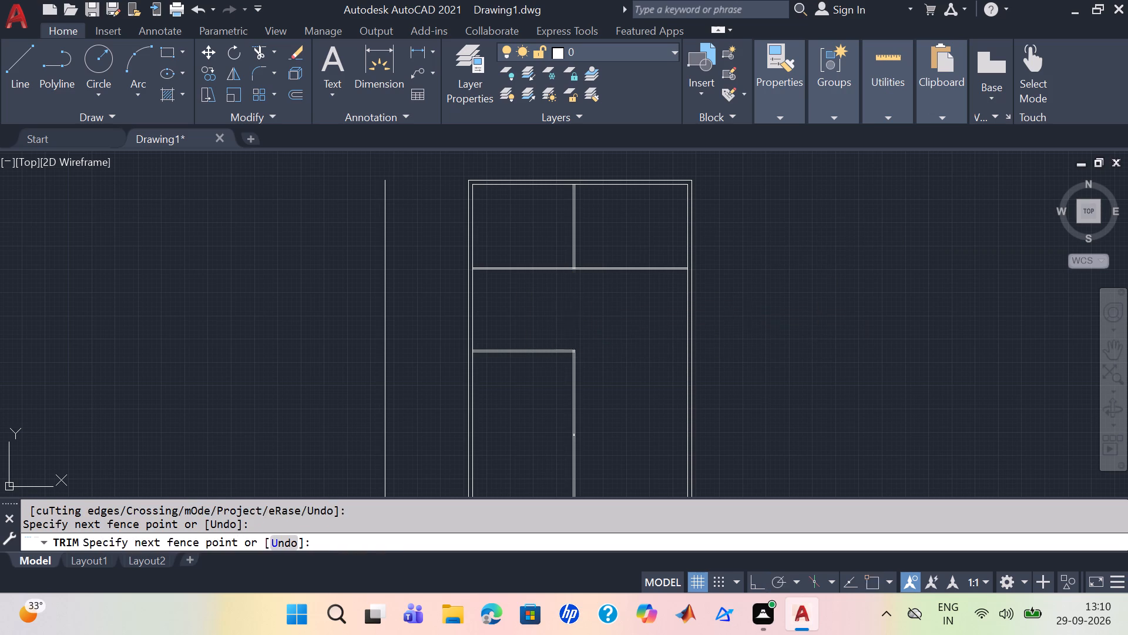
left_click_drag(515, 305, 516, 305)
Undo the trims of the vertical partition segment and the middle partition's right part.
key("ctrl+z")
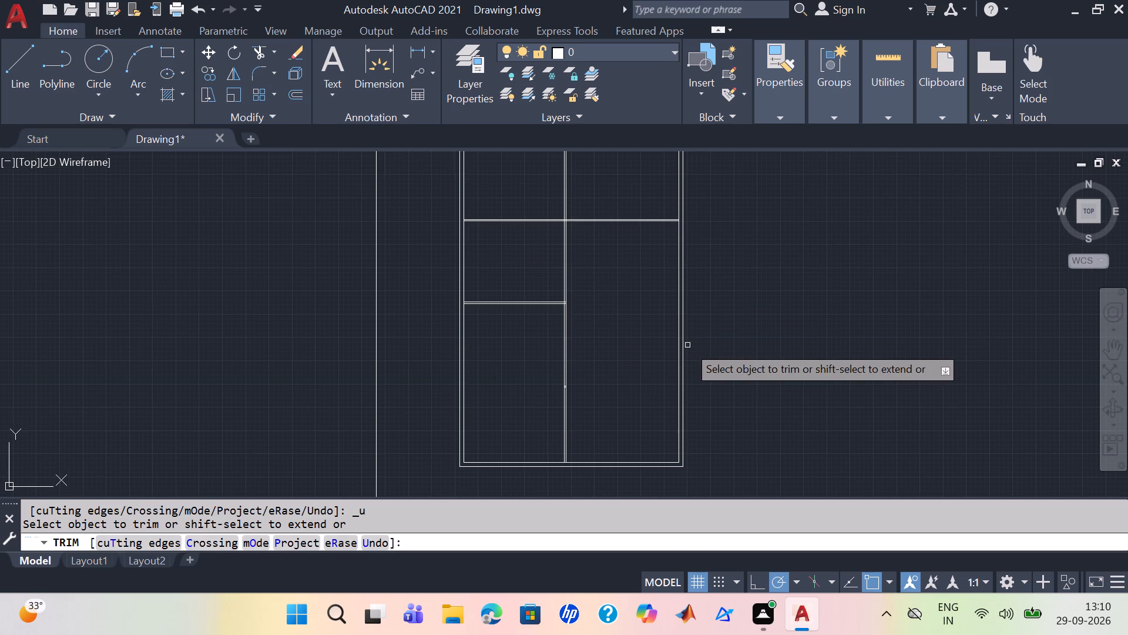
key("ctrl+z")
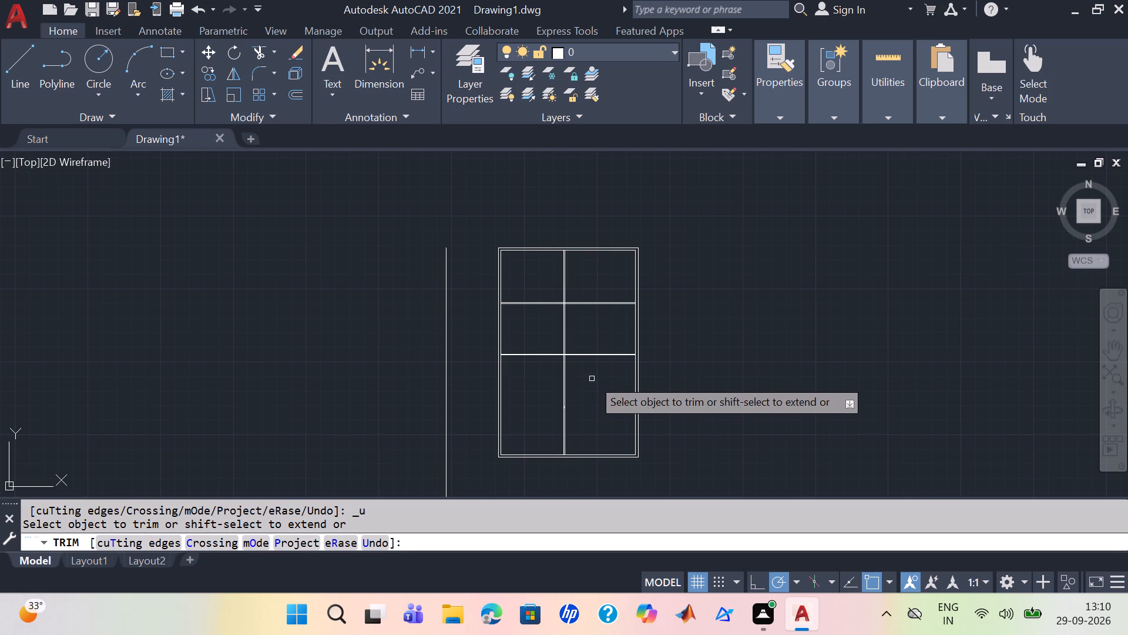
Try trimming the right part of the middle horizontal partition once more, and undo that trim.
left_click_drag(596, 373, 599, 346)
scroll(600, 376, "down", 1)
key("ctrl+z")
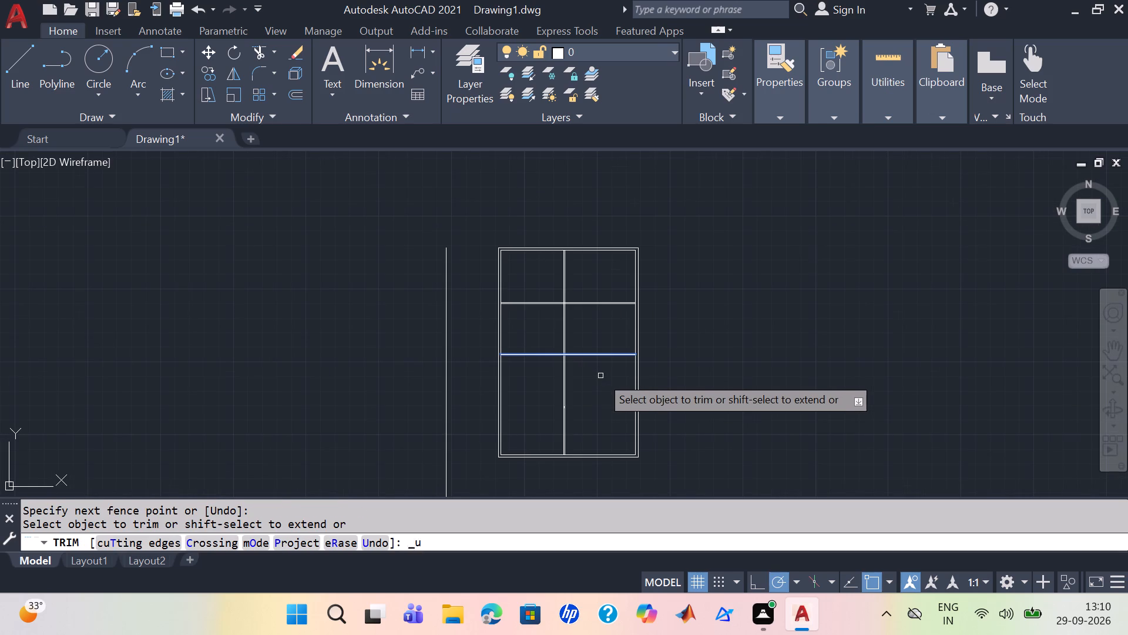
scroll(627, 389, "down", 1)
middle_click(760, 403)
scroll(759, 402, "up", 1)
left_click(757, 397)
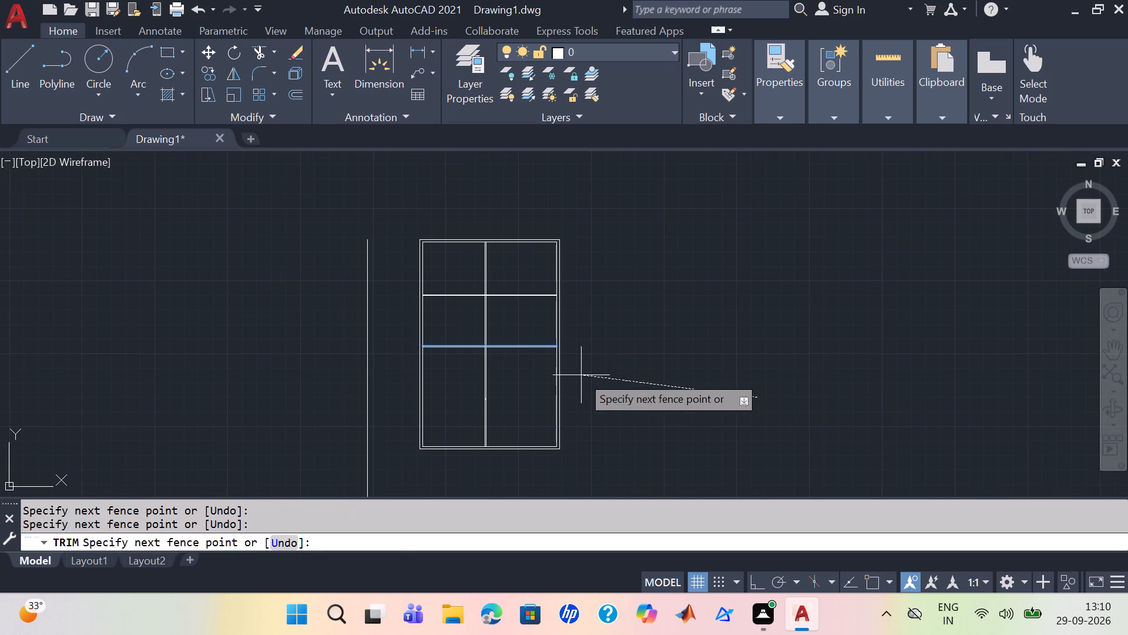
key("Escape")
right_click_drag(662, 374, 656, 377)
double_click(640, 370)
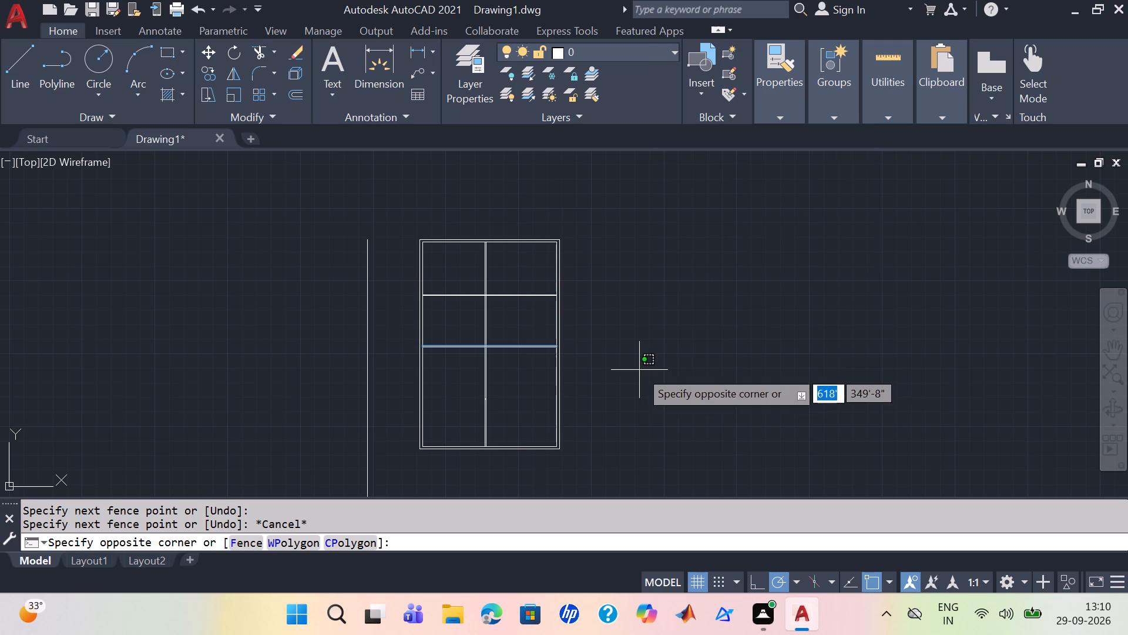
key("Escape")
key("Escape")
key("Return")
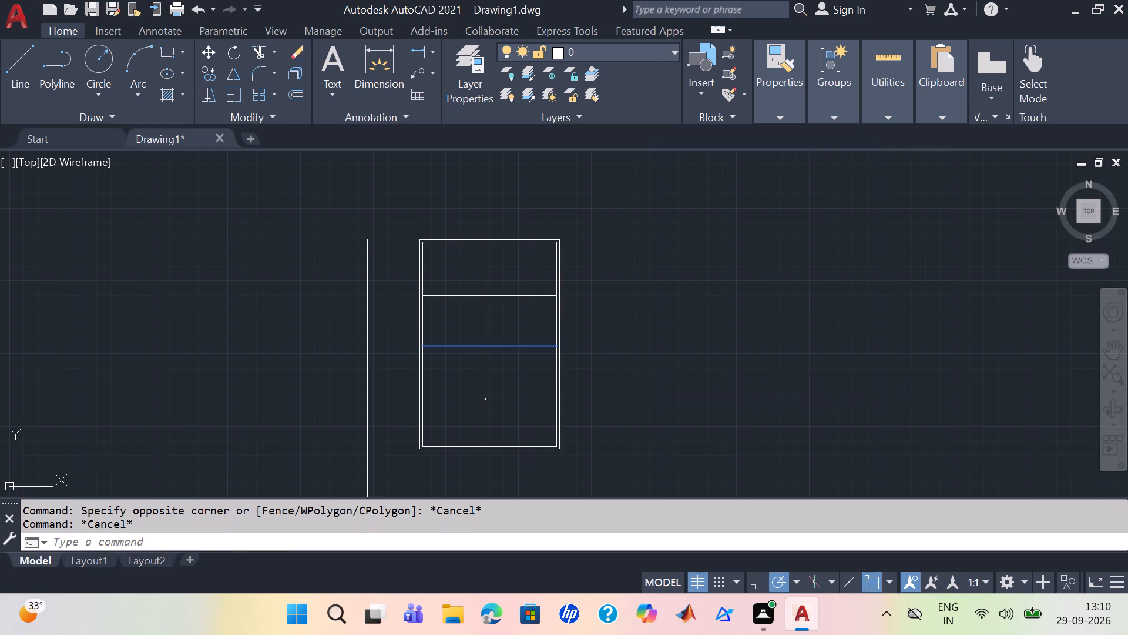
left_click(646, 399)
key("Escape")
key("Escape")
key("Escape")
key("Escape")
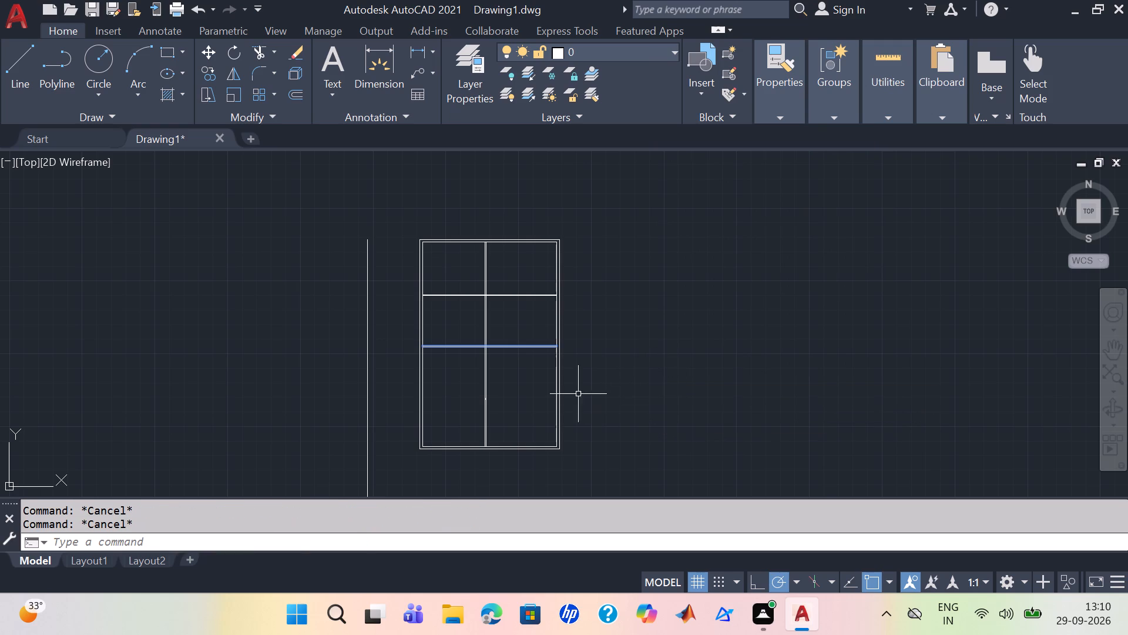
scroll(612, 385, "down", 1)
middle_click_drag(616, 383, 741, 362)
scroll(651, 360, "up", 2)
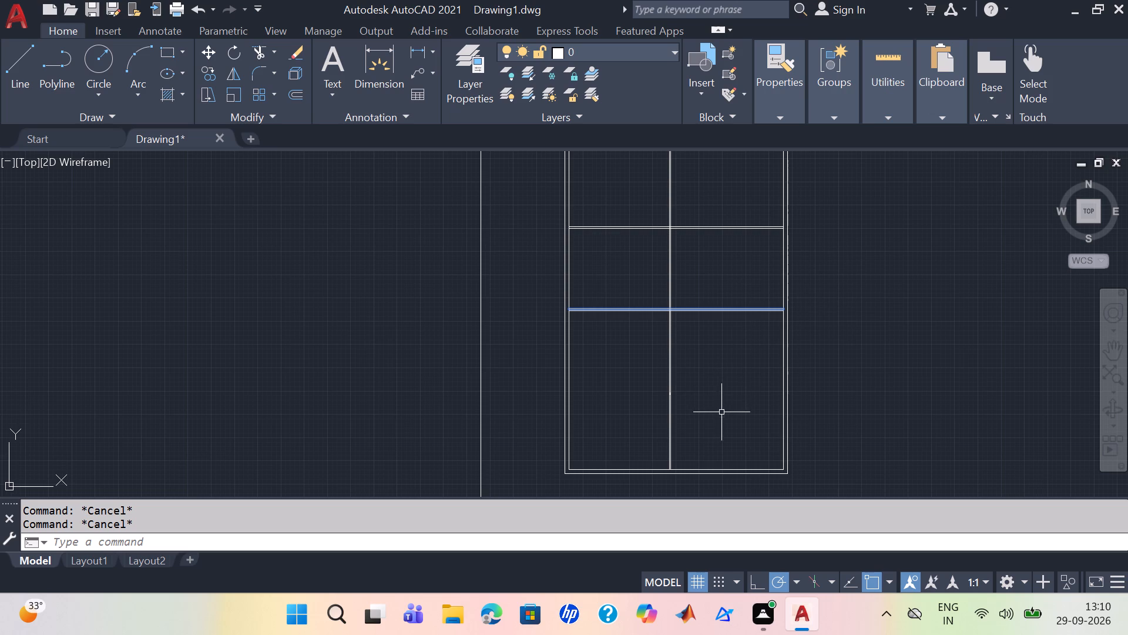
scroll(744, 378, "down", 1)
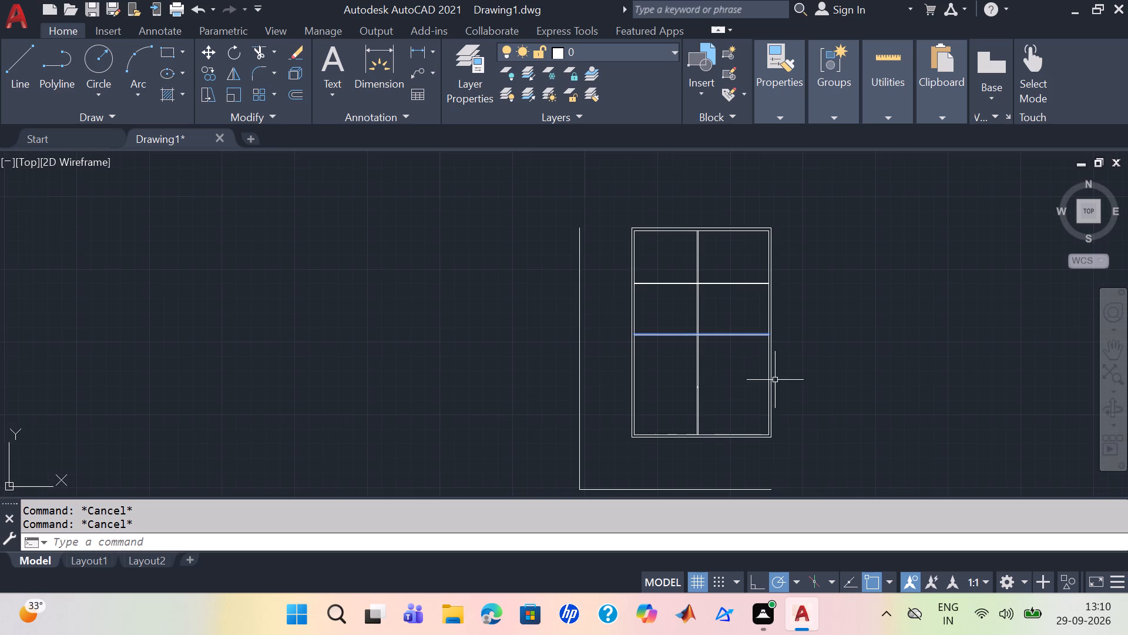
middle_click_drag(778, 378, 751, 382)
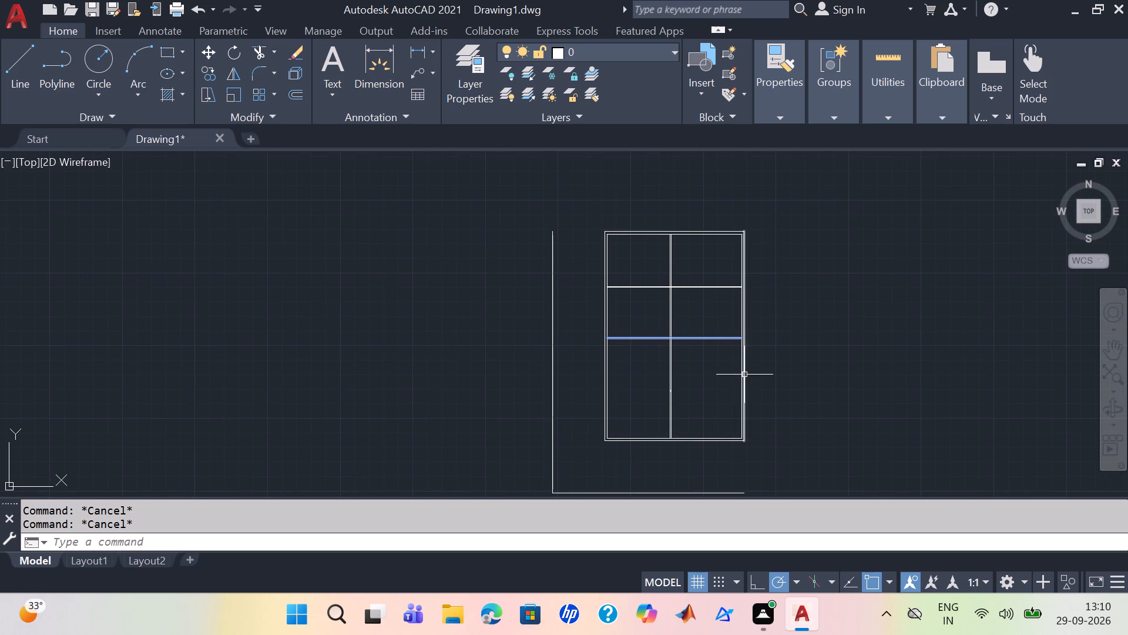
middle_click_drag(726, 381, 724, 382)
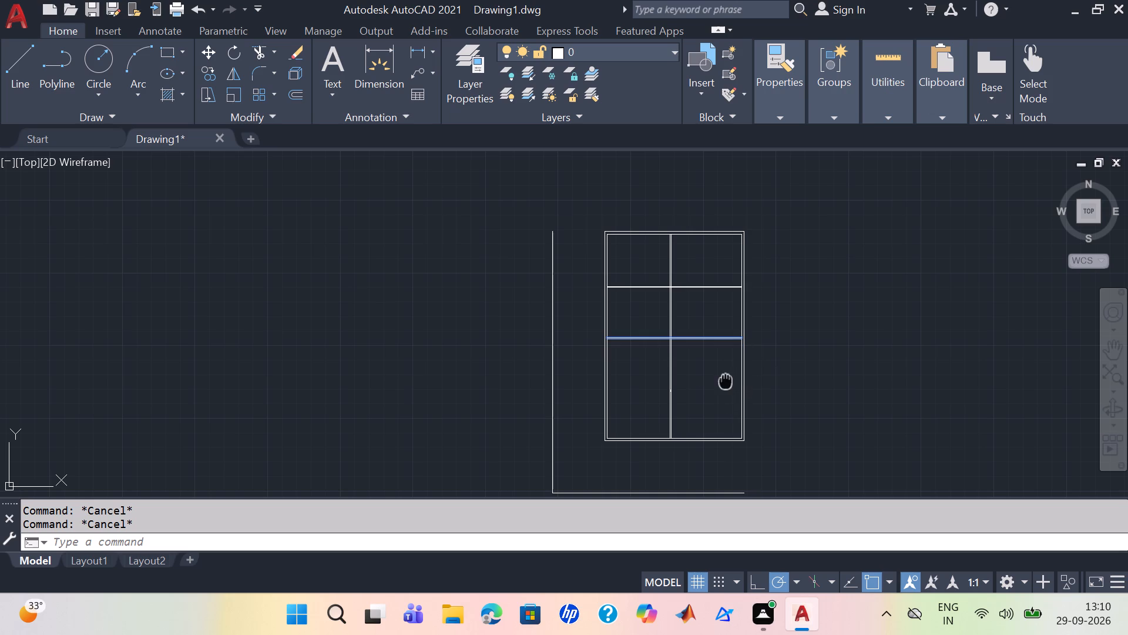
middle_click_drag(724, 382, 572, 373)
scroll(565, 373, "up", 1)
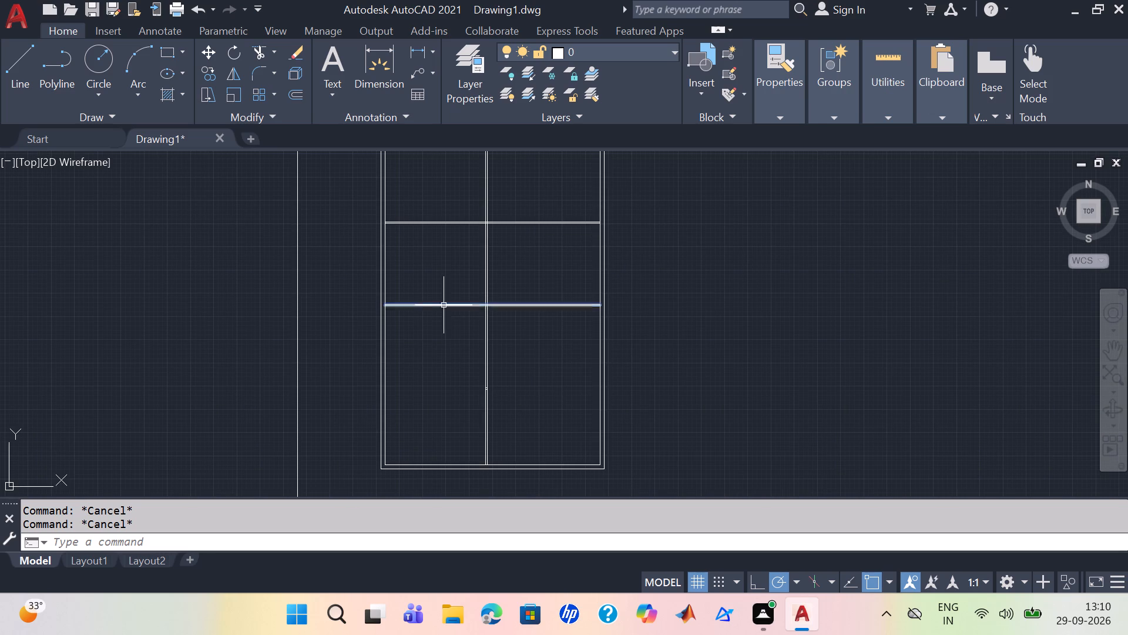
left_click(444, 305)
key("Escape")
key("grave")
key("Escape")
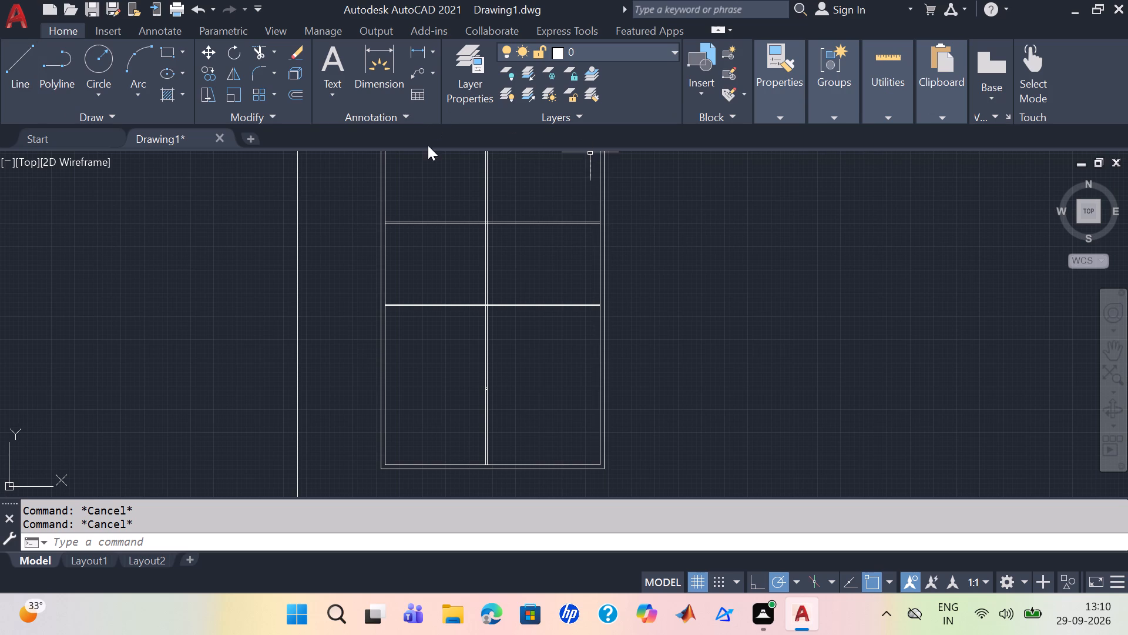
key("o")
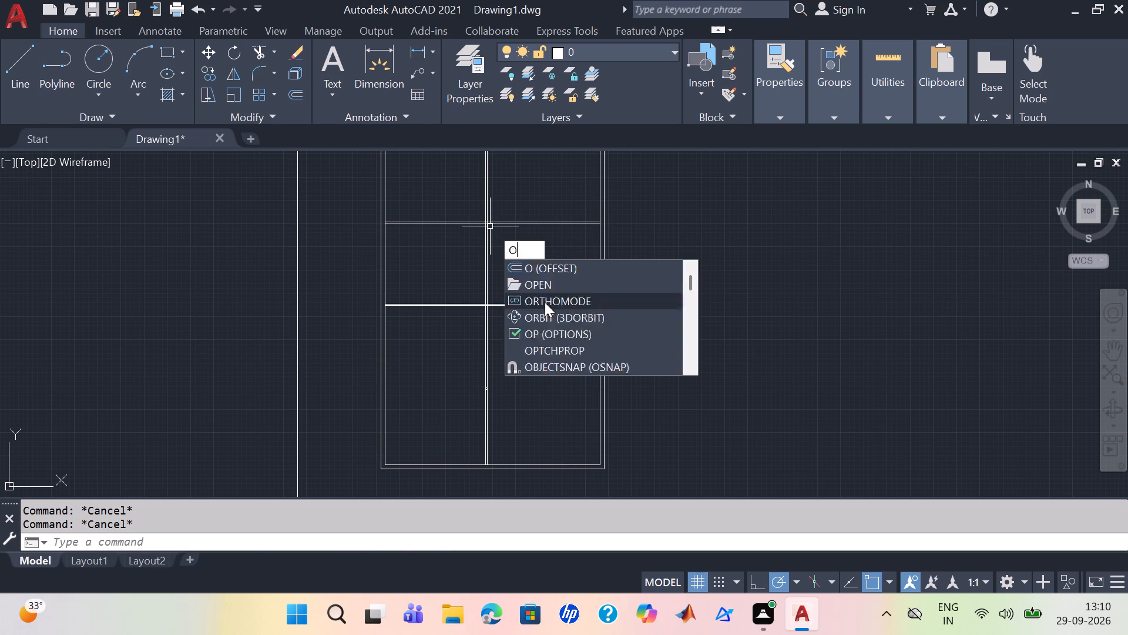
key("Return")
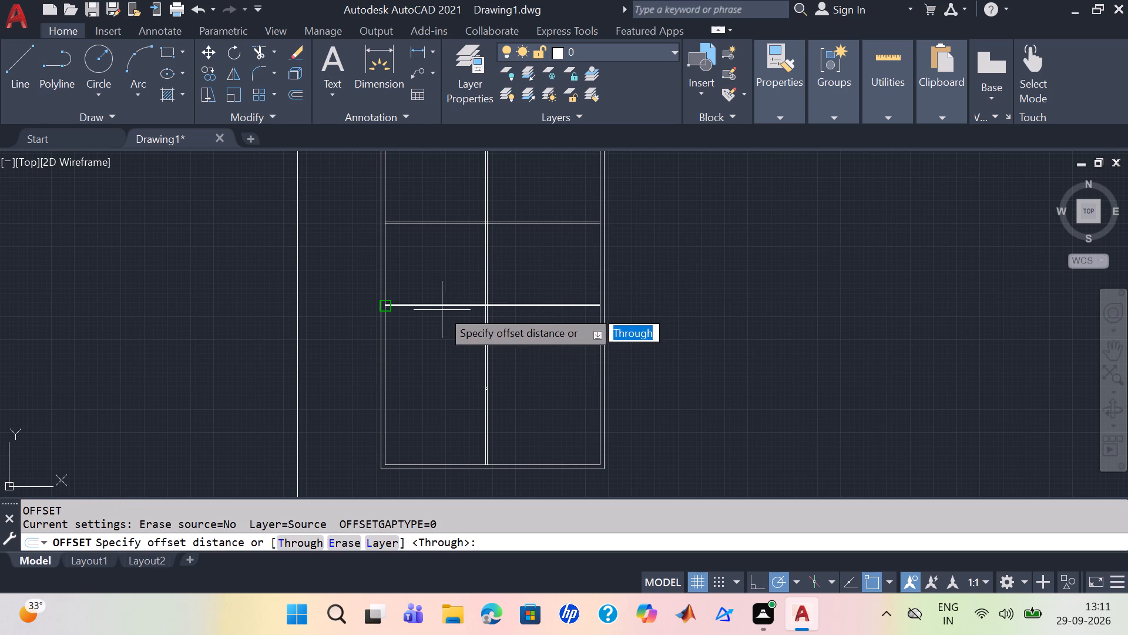
Measure the rooms between the two horizontal partitions, on both sides of the vertical partition, using Quick measure.
left_click(902, 76)
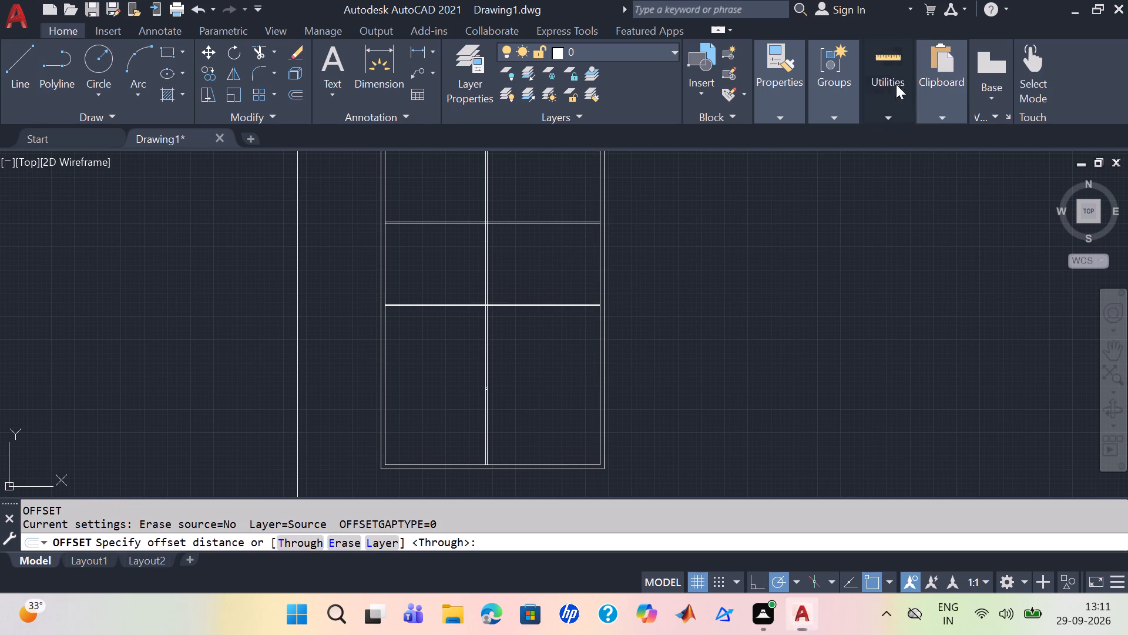
left_click(877, 92)
left_click(894, 145)
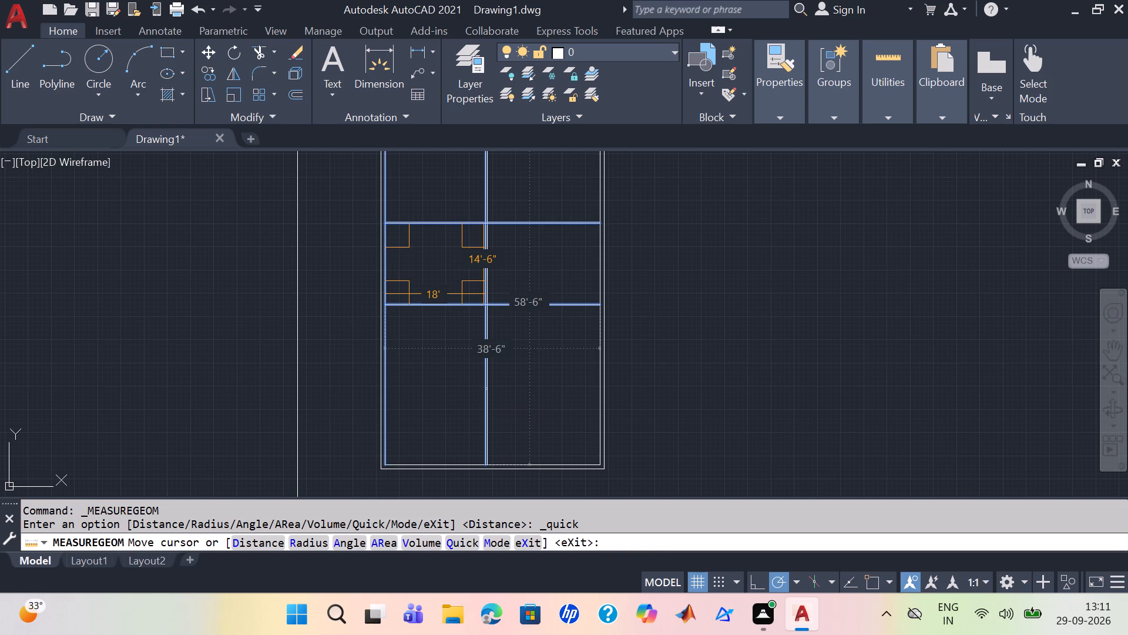
scroll(462, 290, "down", 1)
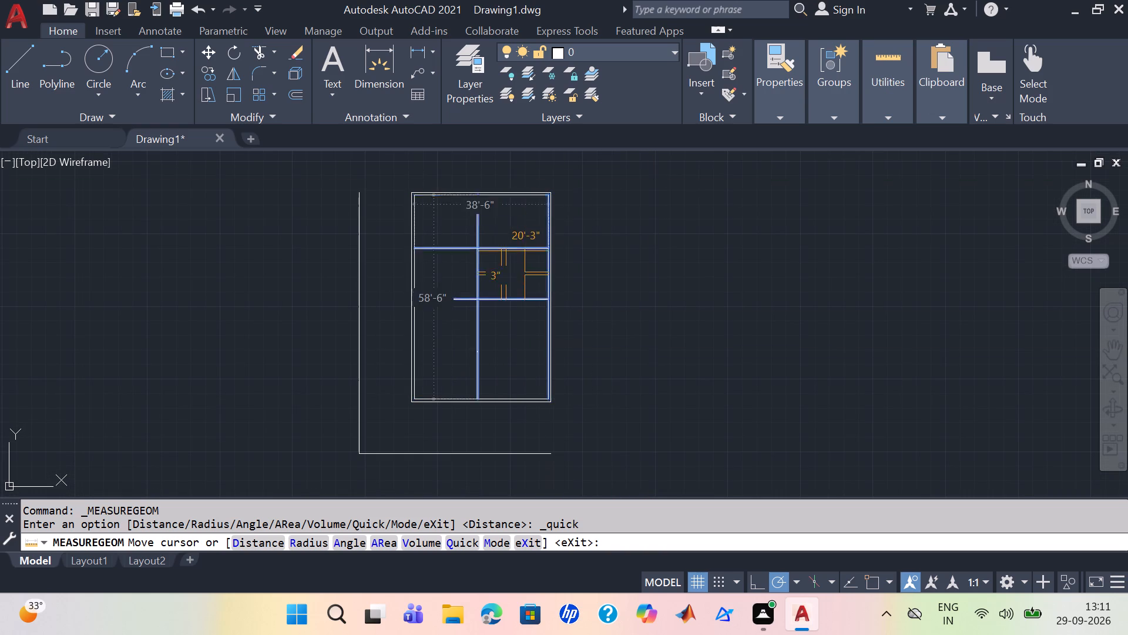
scroll(452, 282, "up", 2)
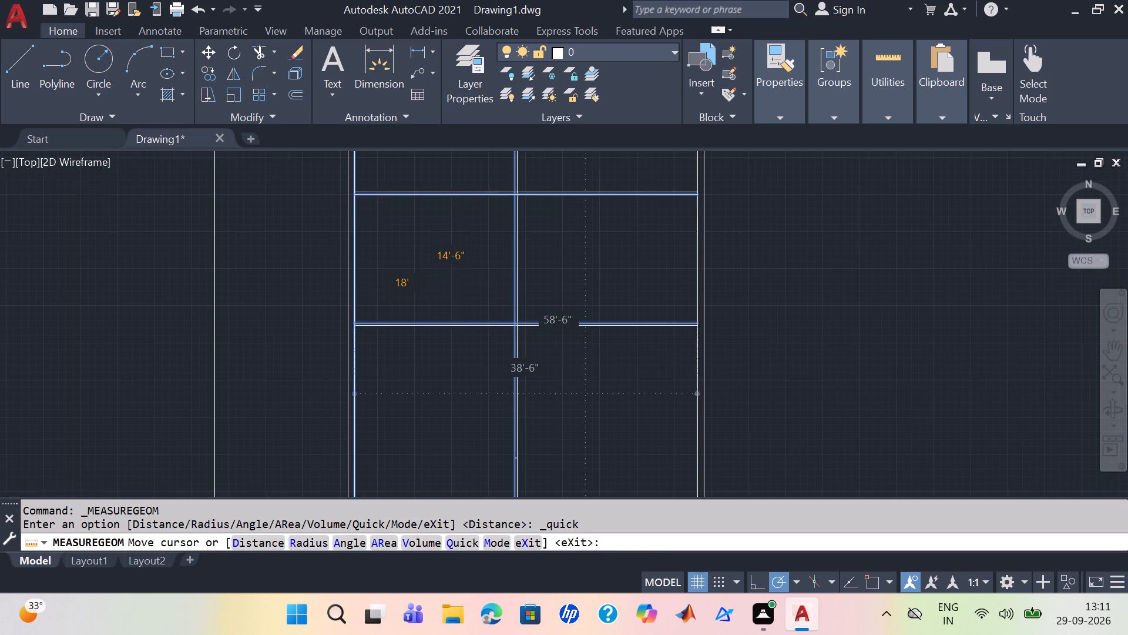
scroll(452, 266, "up", 1)
scroll(452, 266, "down", 1)
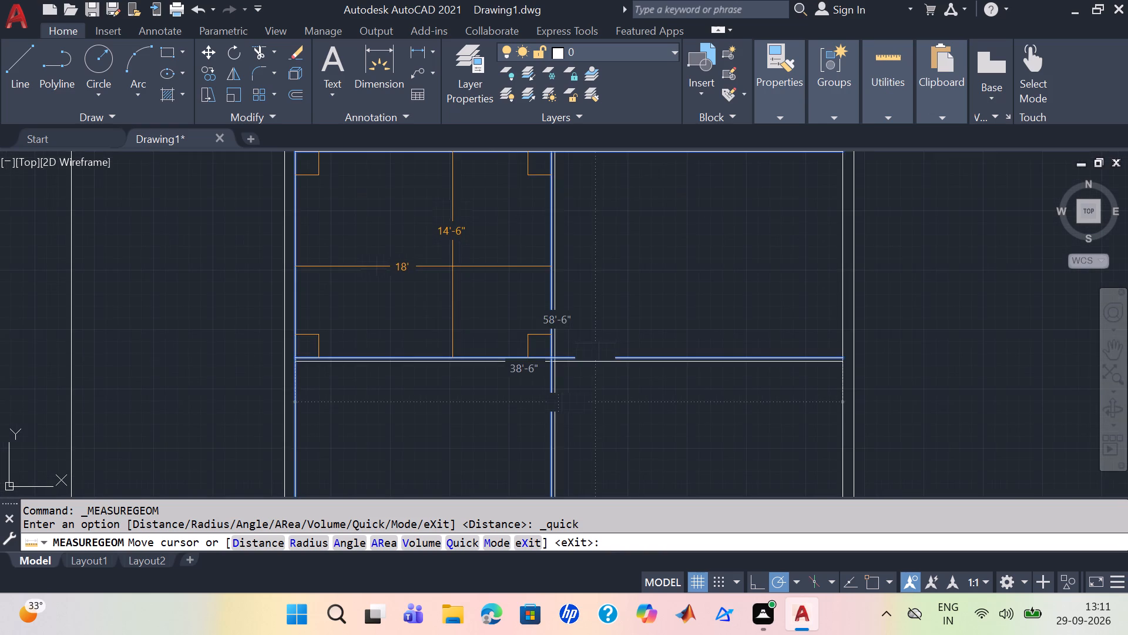
scroll(452, 266, "down", 2)
scroll(452, 266, "up", 4)
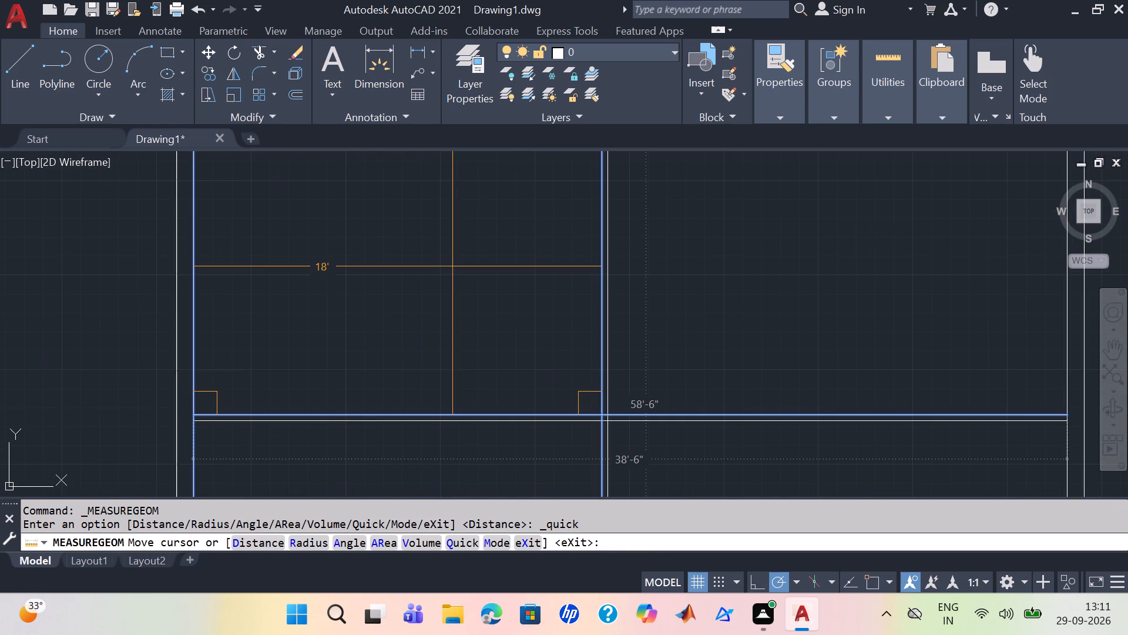
key("grave")
scroll(452, 309, "down", 4)
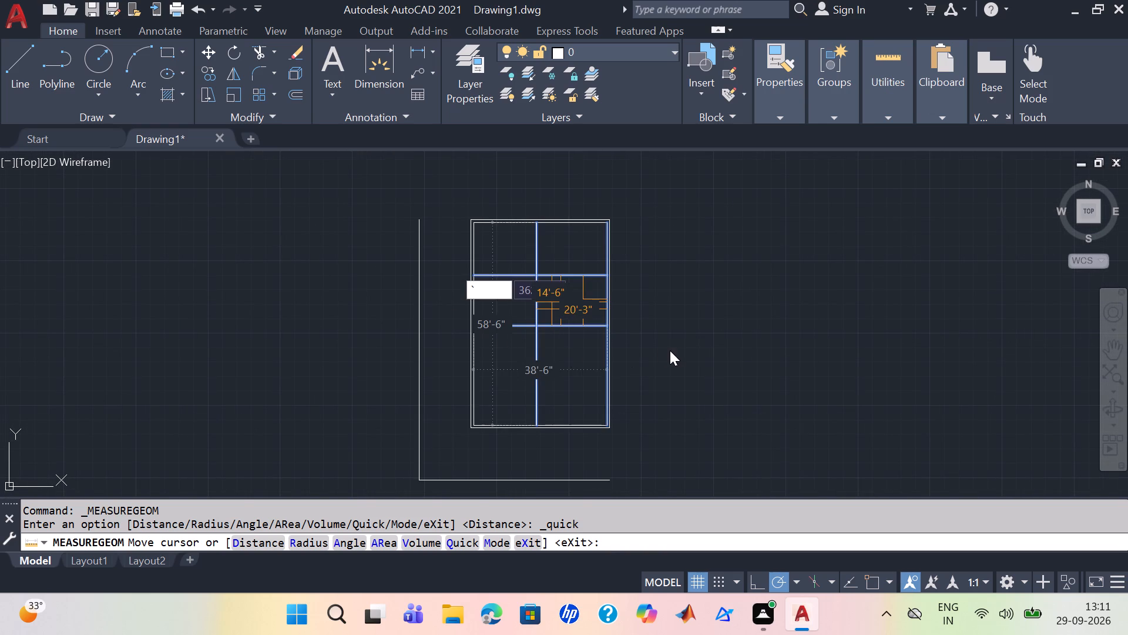
key("Escape")
Measure the room below the lower horizontal partition, on the left of the vertical partition, using Quick measure.
scroll(507, 336, "up", 2)
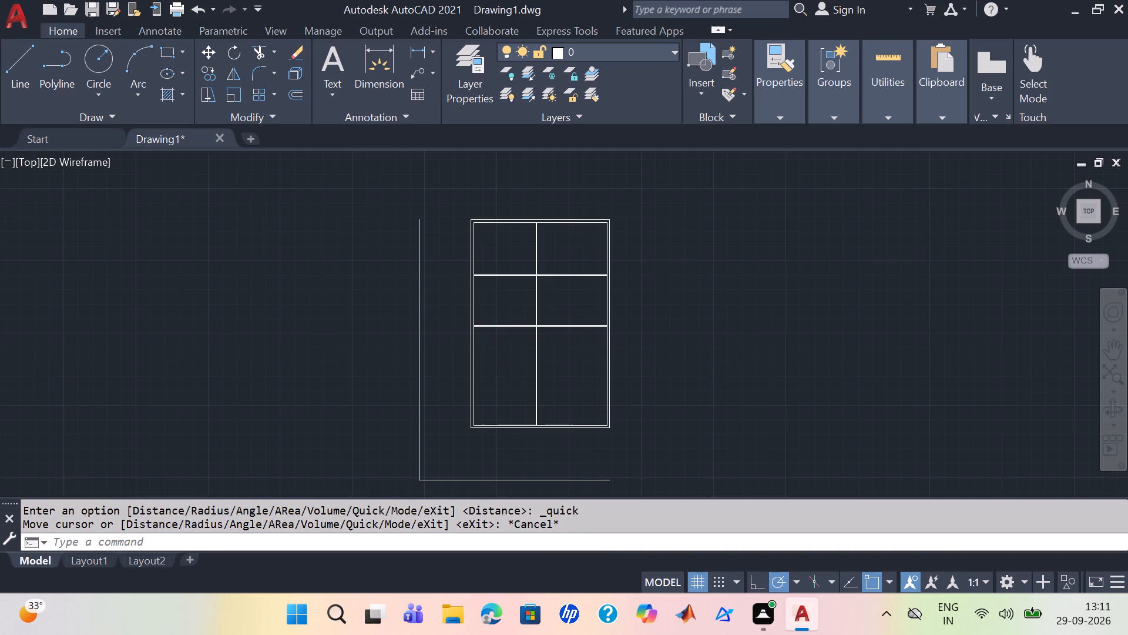
scroll(507, 336, "up", 1)
left_click(891, 62)
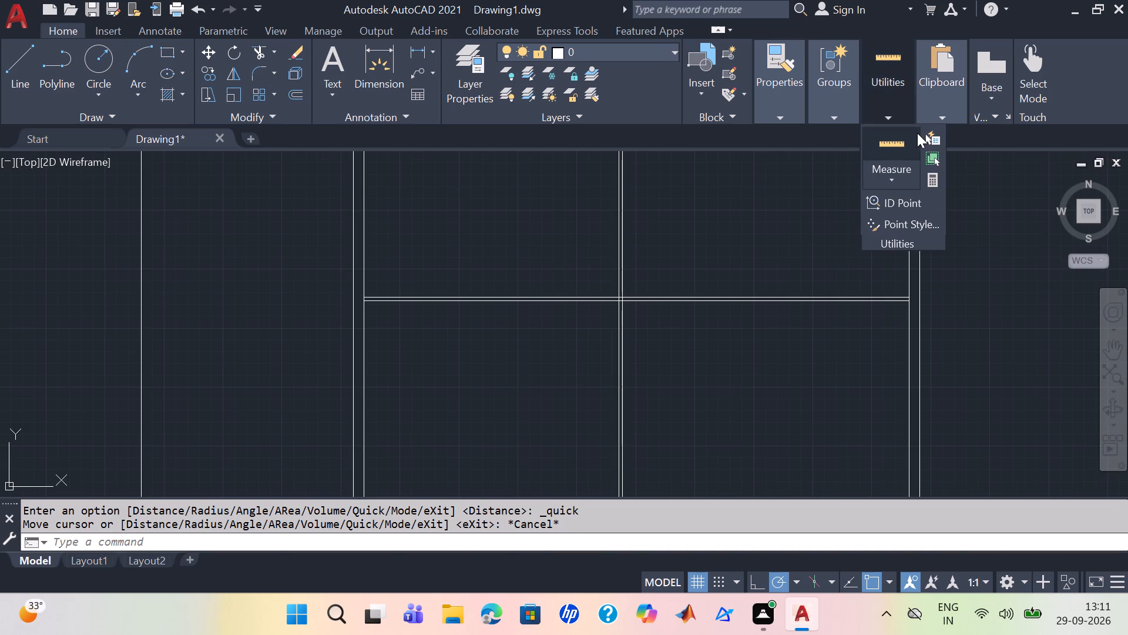
left_click(917, 133)
scroll(460, 420, "down", 1)
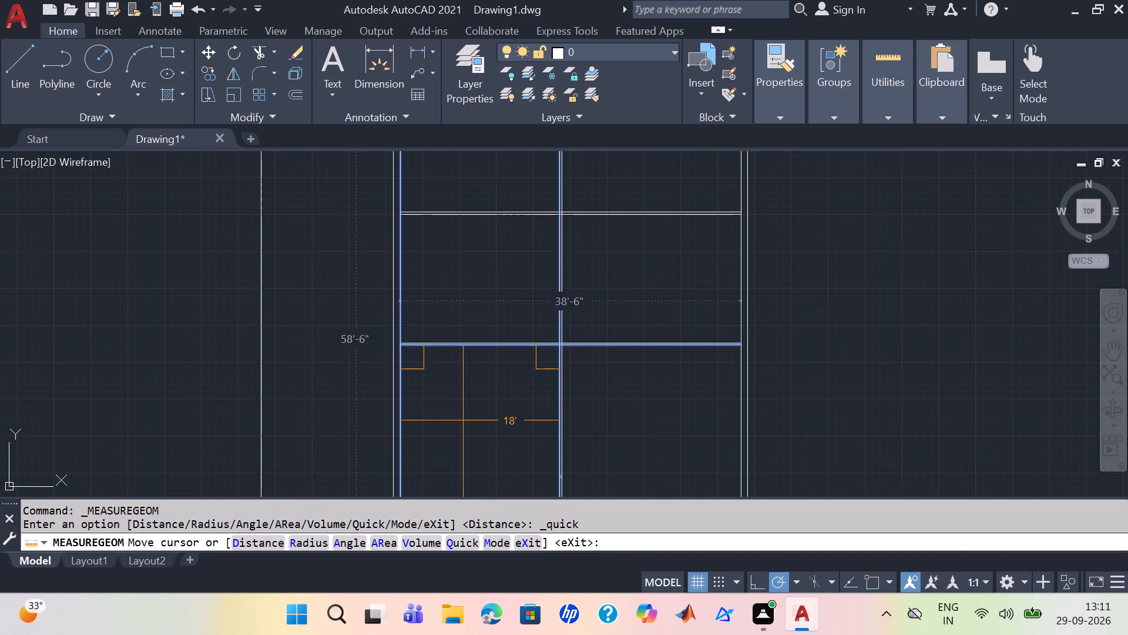
scroll(483, 425, "down", 2)
key("grave")
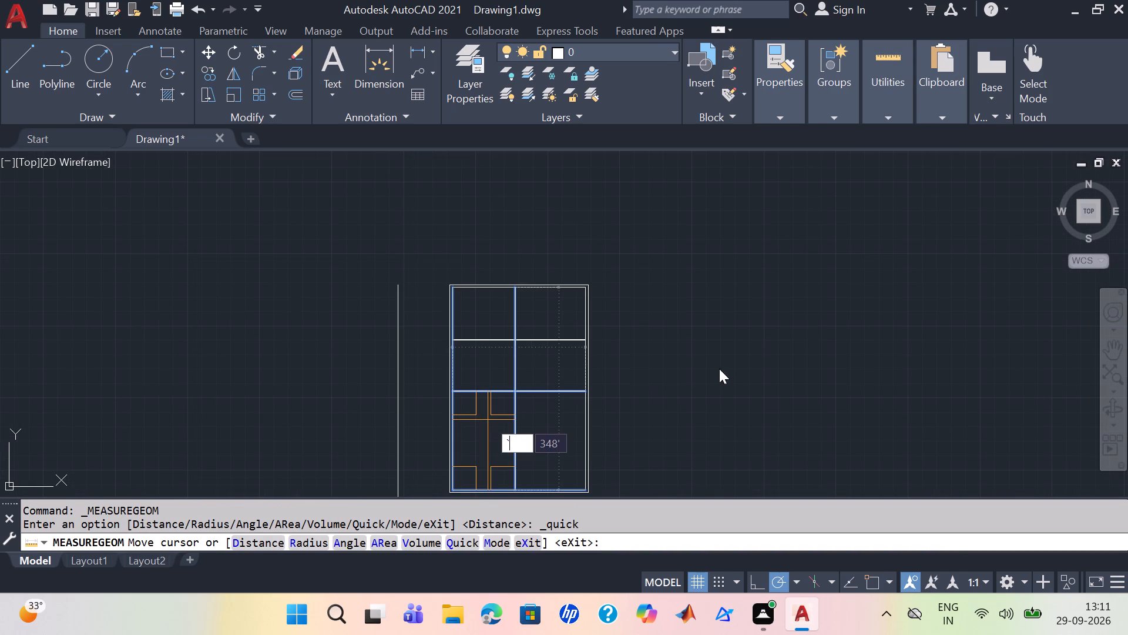
key("grave")
key("Escape")
key("Escape")
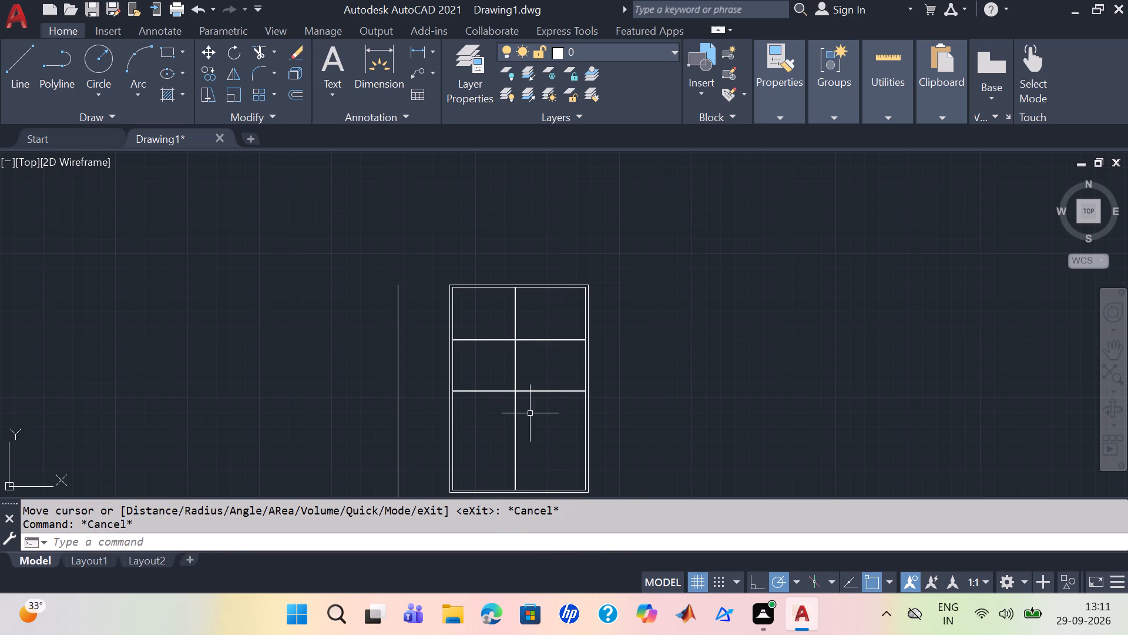
Offset the bottom line of the lower horizontal partition 8'-6" downward.
scroll(432, 398, "up", 3)
middle_click_drag(666, 423, 562, 327)
scroll(562, 327, "down", 1)
key("o")
key("f")
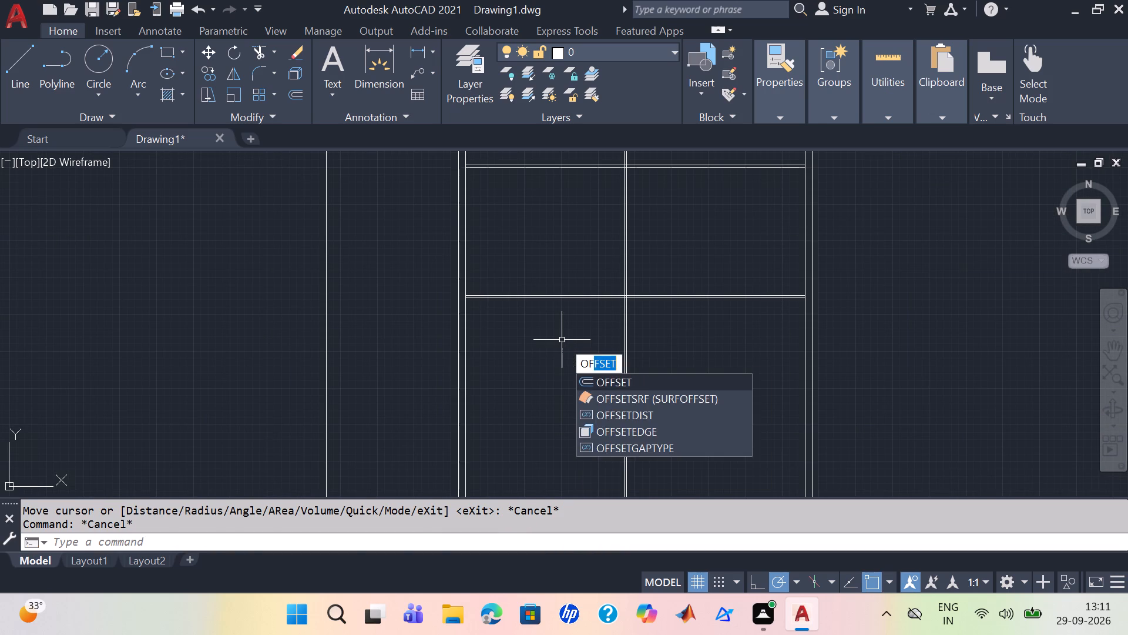
key("Return")
scroll(545, 300, "up", 2)
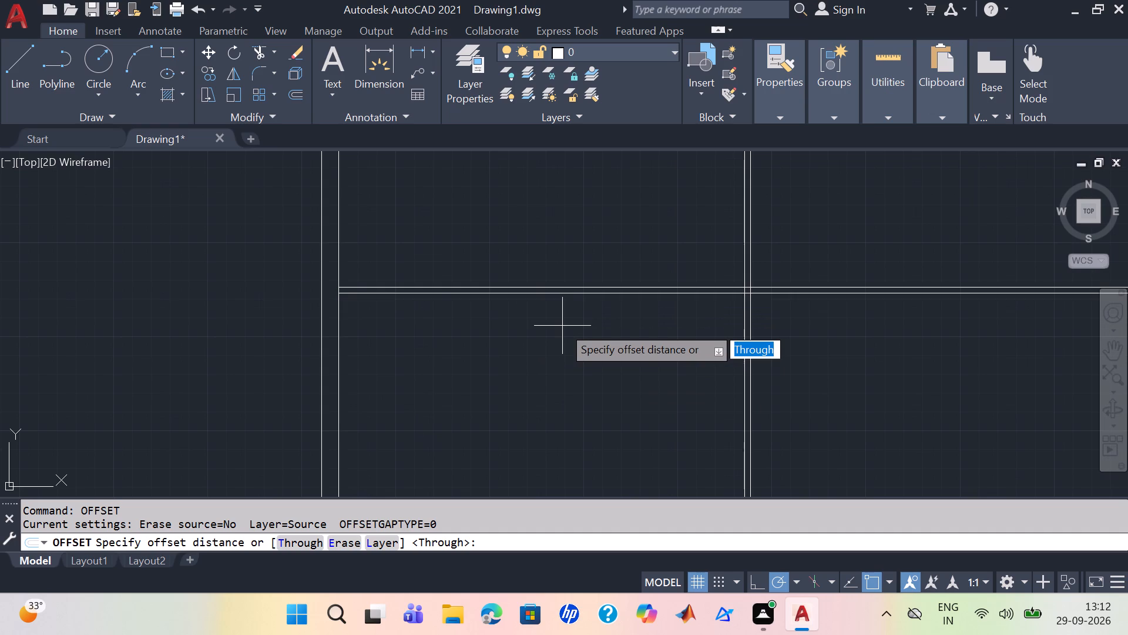
key("8")
key("minus")
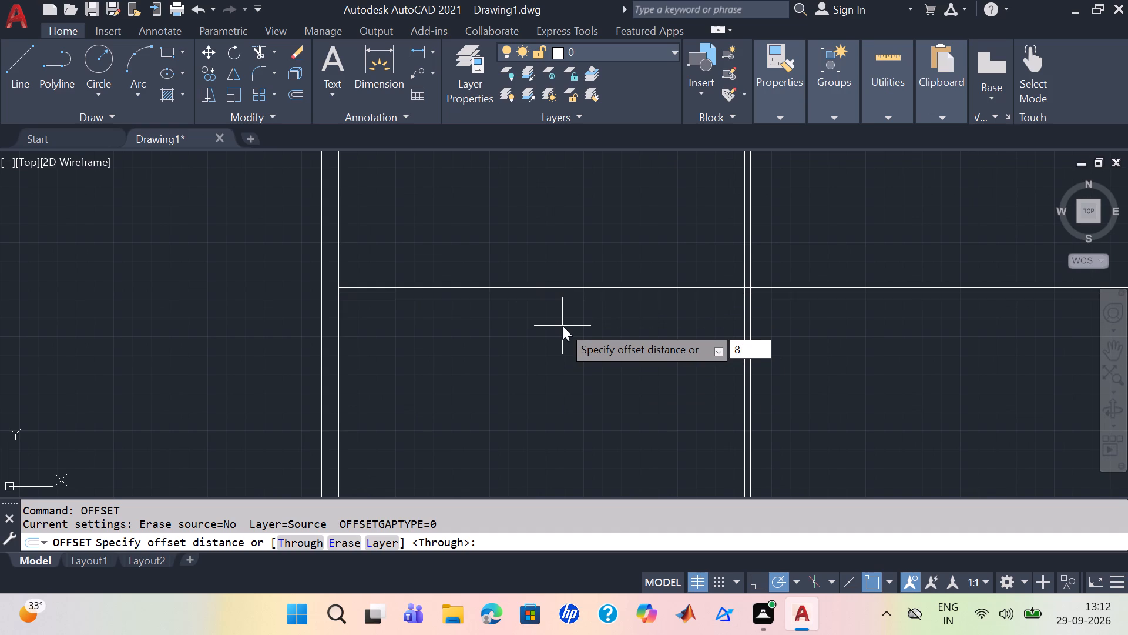
type("\\'-")
key("BackSpace")
key("BackSpace")
key("BackSpace")
key("BackSpace")
key("apostrophe")
key("minus")
key("6")
key("shift+quotedbl")
key("Return")
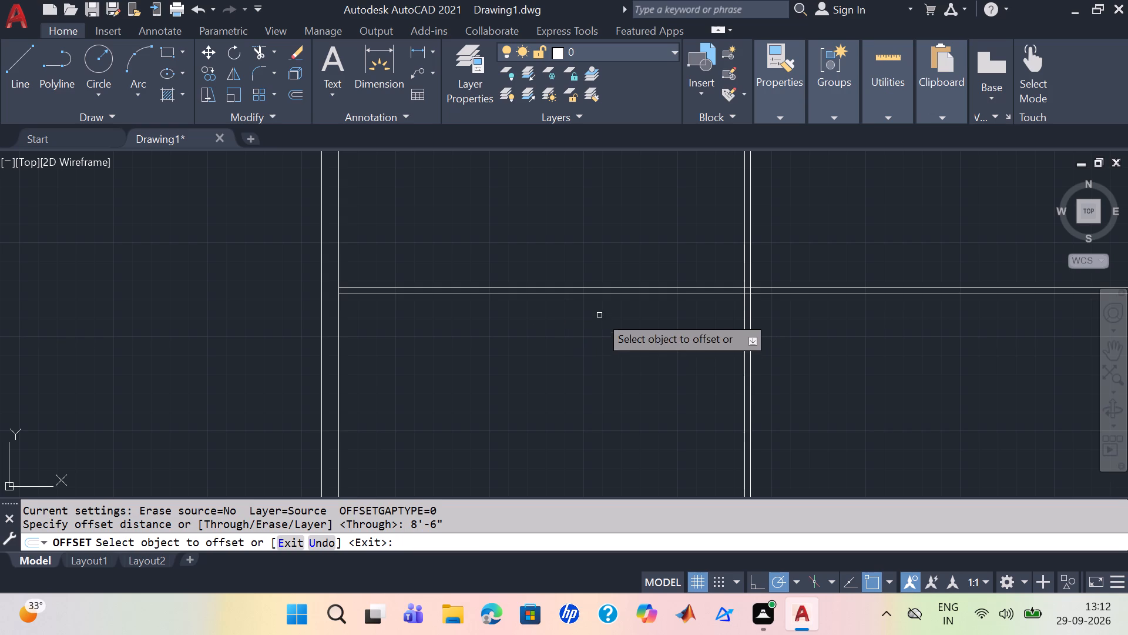
left_click(573, 293)
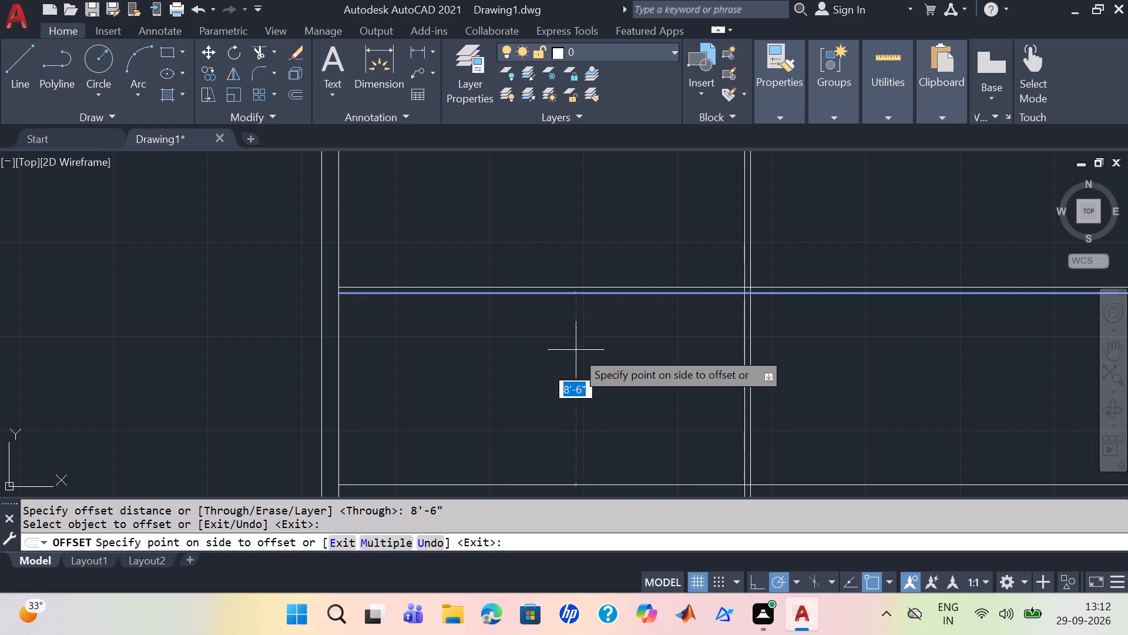
scroll(599, 390, "down", 2)
middle_click_drag(593, 403, 570, 332)
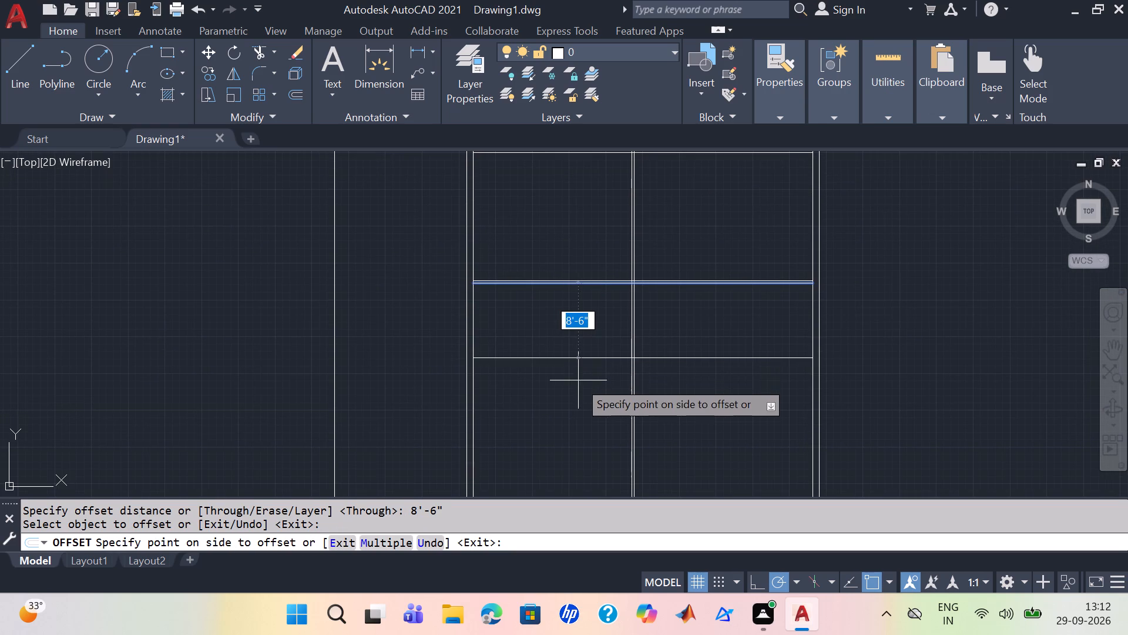
left_click(557, 358)
Offset the new horizontal line 3" downward to form the partition's thickness, and end the Offset command.
scroll(559, 372, "down", 1)
scroll(559, 363, "up", 2)
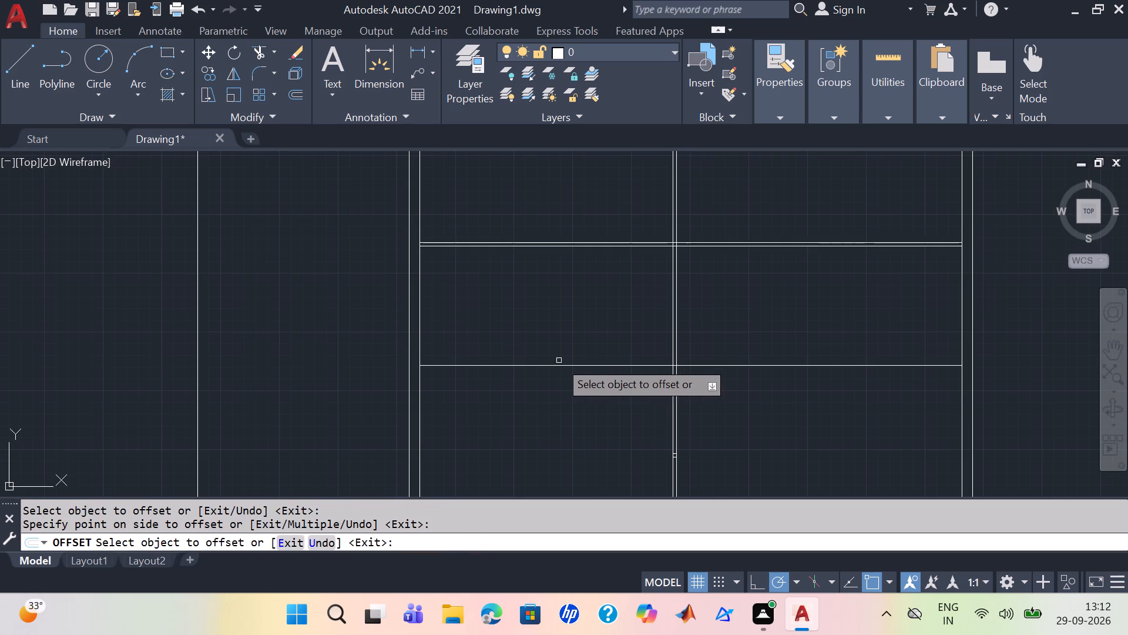
left_click(557, 367)
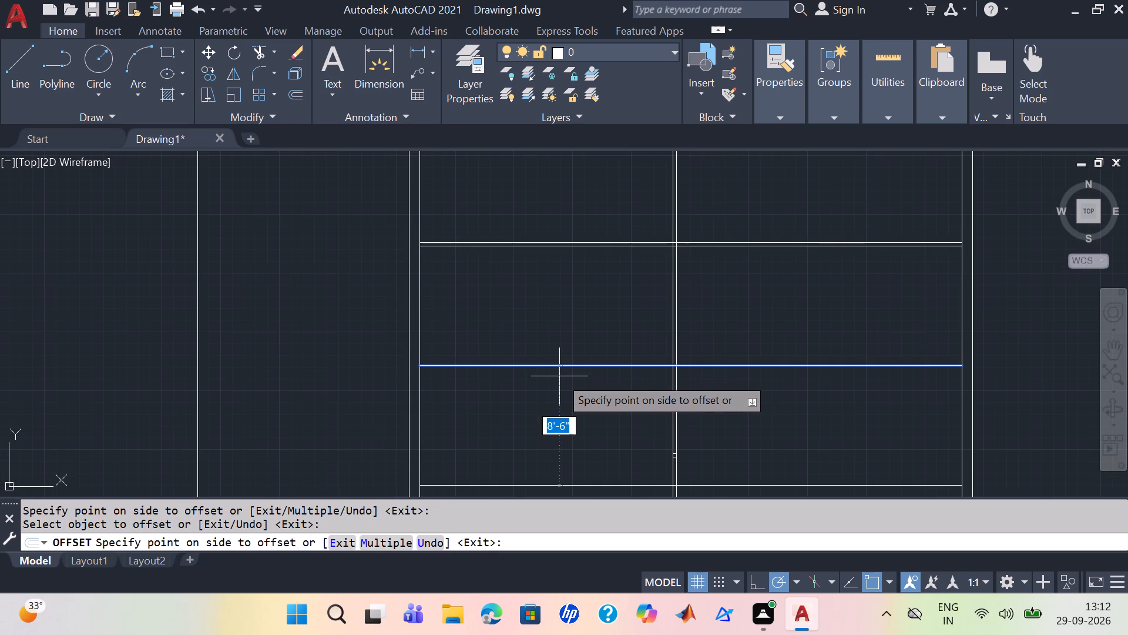
type("3\"")
key("Return")
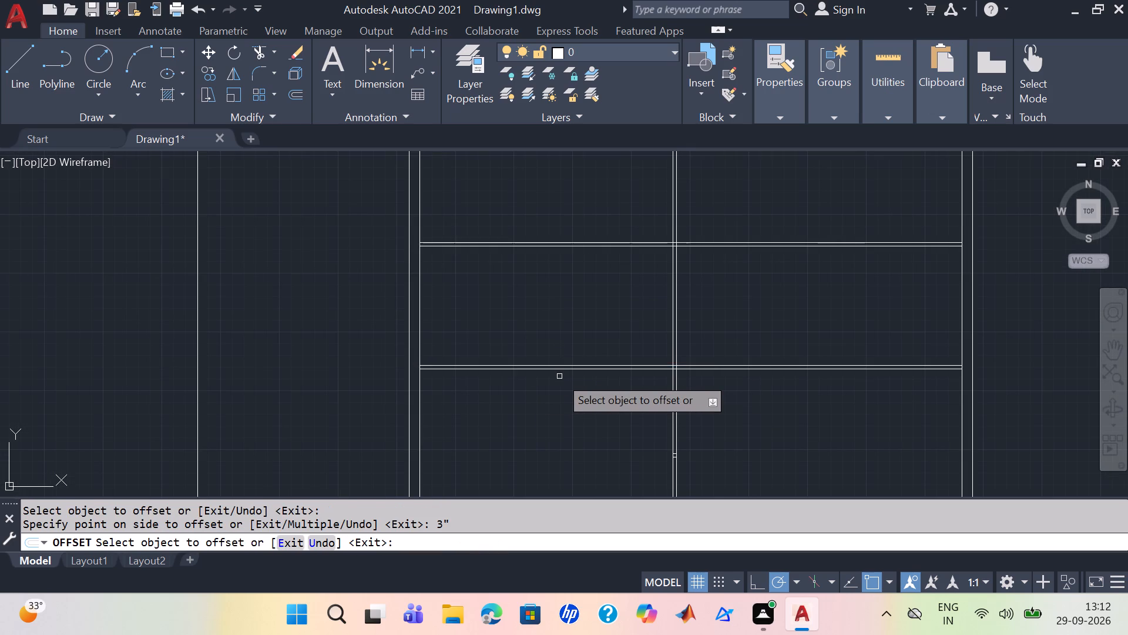
left_click(559, 376)
scroll(580, 422, "down", 2)
middle_click_drag(580, 422, 590, 278)
scroll(580, 422, "up", 1)
middle_click(576, 295)
scroll(576, 295, "up", 1)
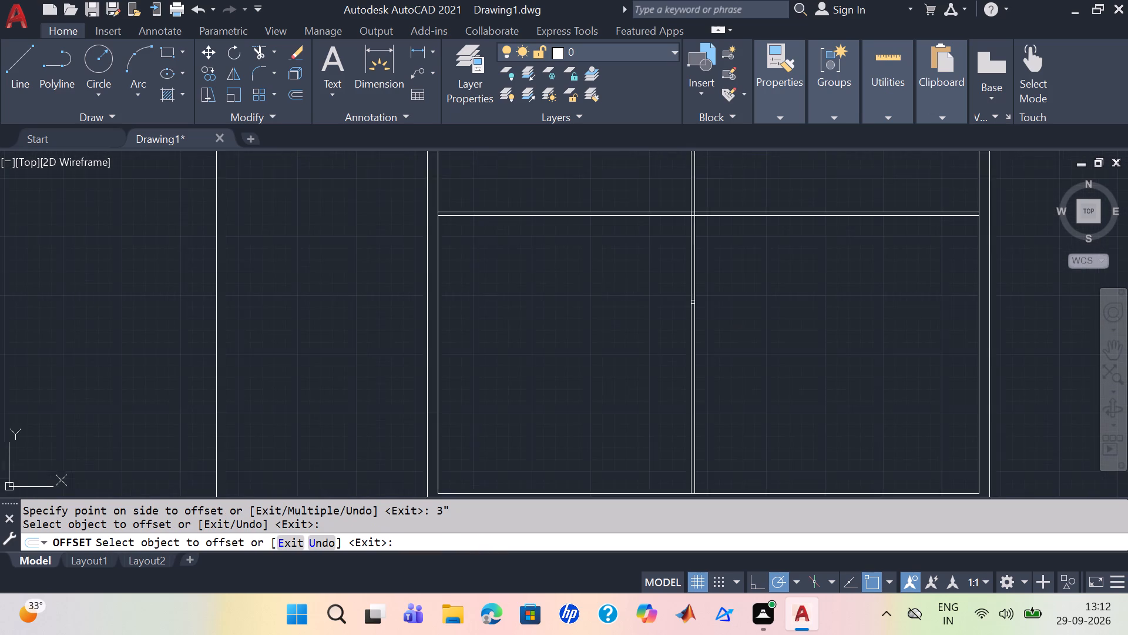
scroll(576, 295, "down", 2)
key("Escape")
key("Escape")
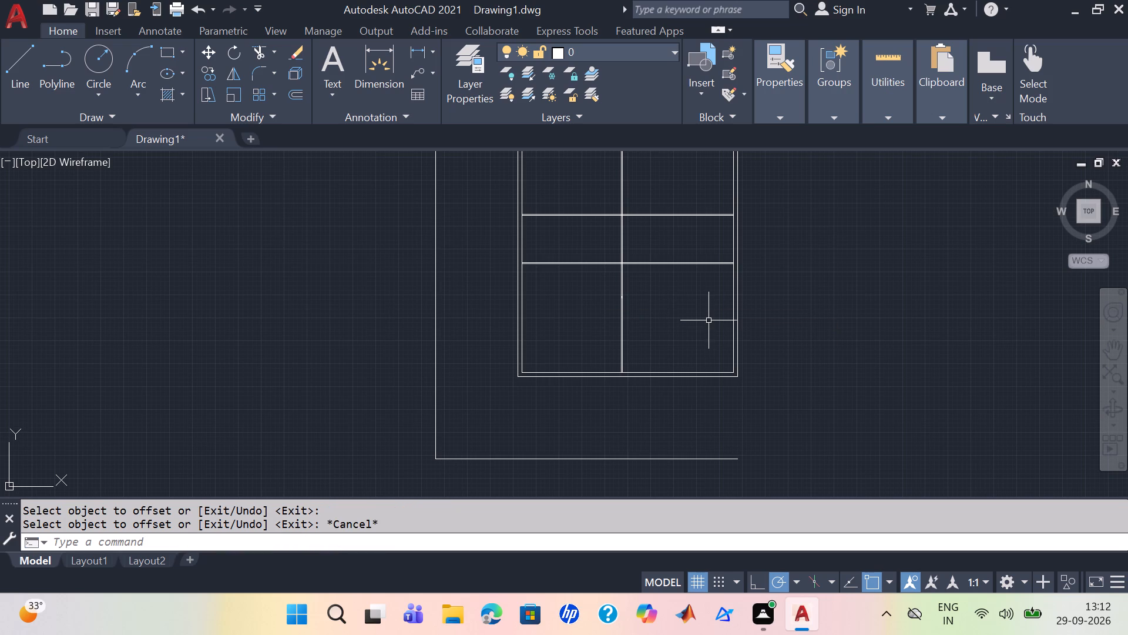
key("Escape")
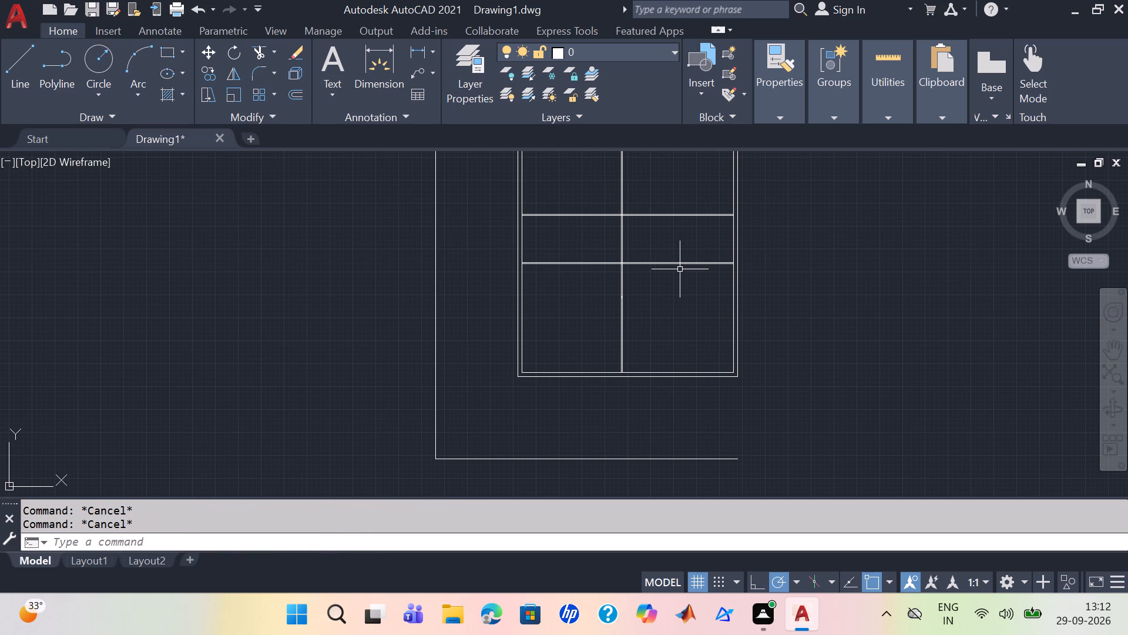
Trim away the part of the lowest horizontal partition that lies to the right of the vertical partition.
key("t")
key("r")
key("Return")
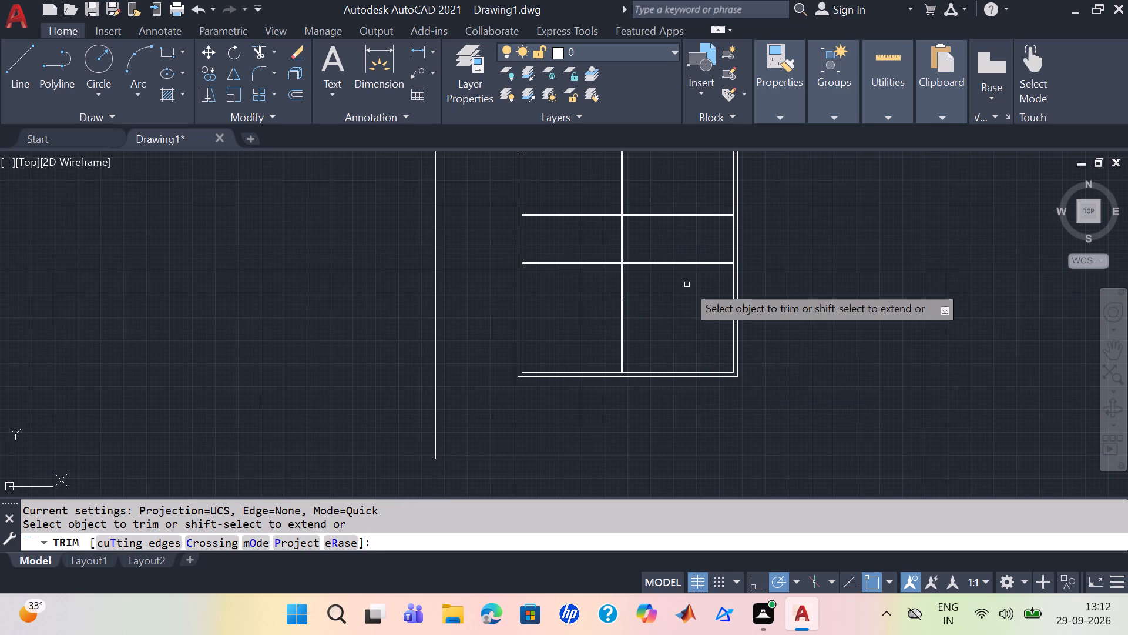
left_click_drag(668, 236, 668, 295)
scroll(671, 262, "up", 1)
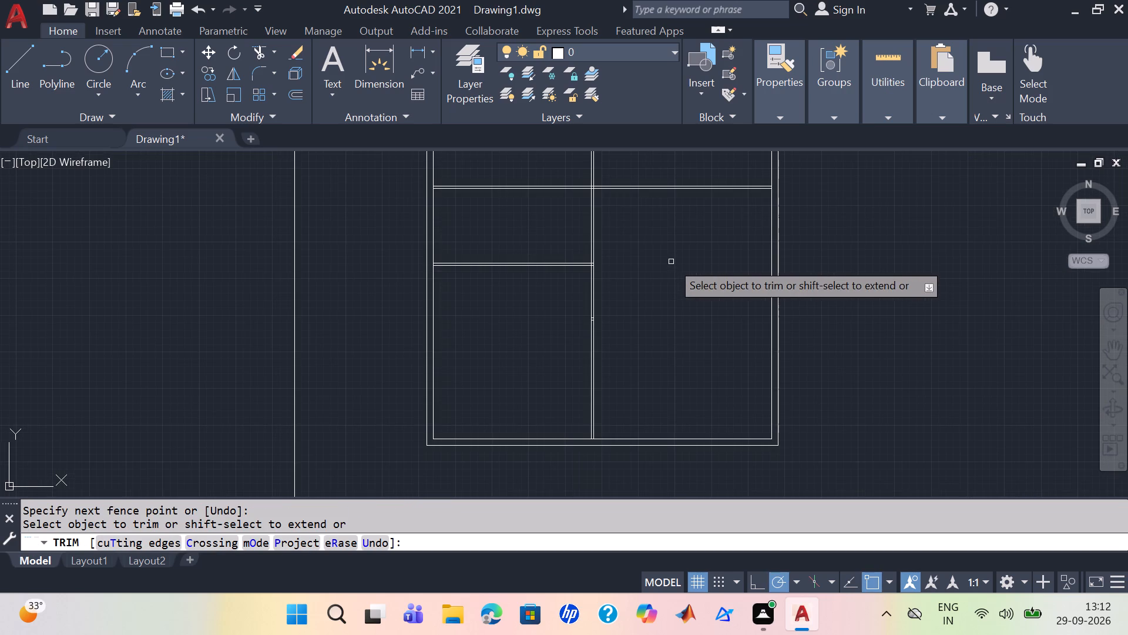
middle_click_drag(671, 262, 686, 351)
key("Escape")
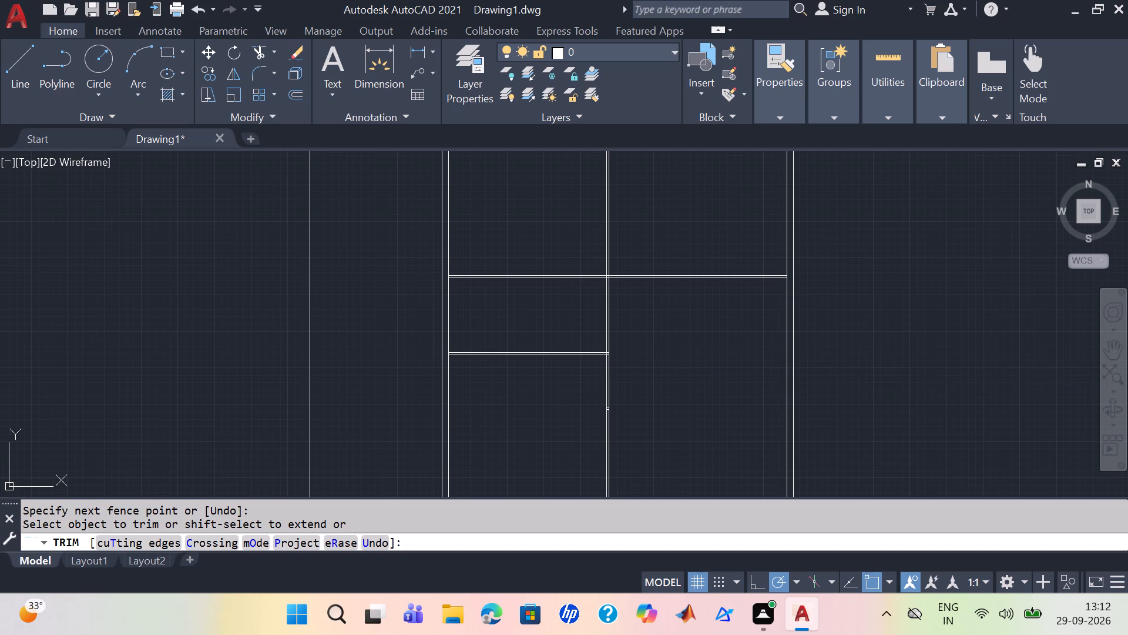
Trim away the part of the middle horizontal partition that lies to the left of the vertical partition.
middle_click_drag(851, 377, 871, 332)
scroll(873, 329, "down", 1)
middle_click_drag(786, 400, 768, 345)
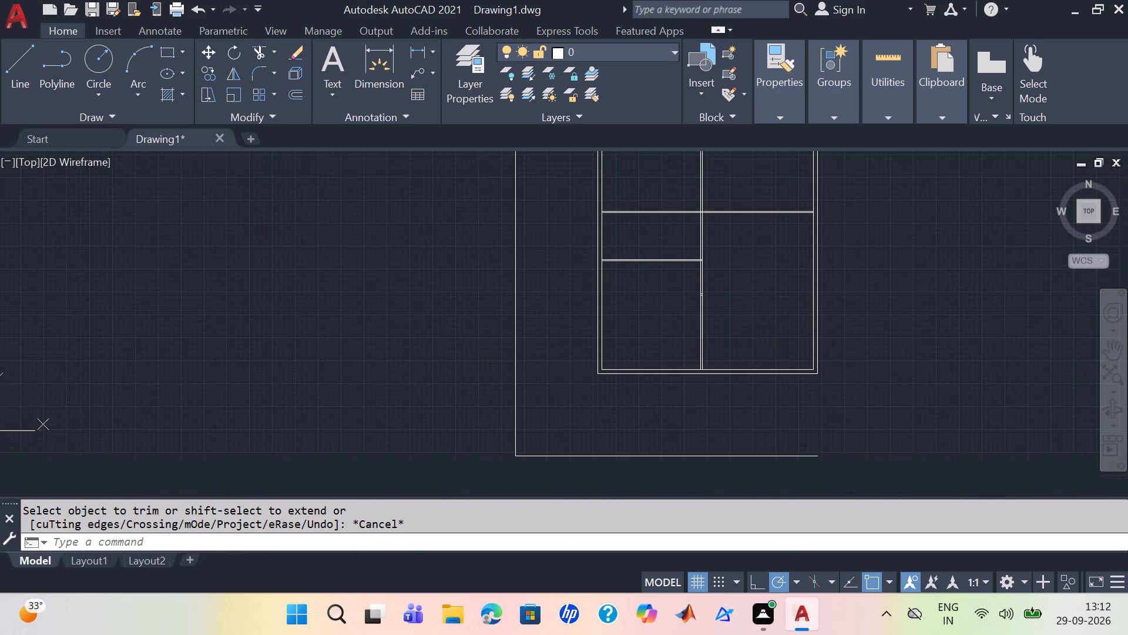
middle_click_drag(657, 262, 654, 391)
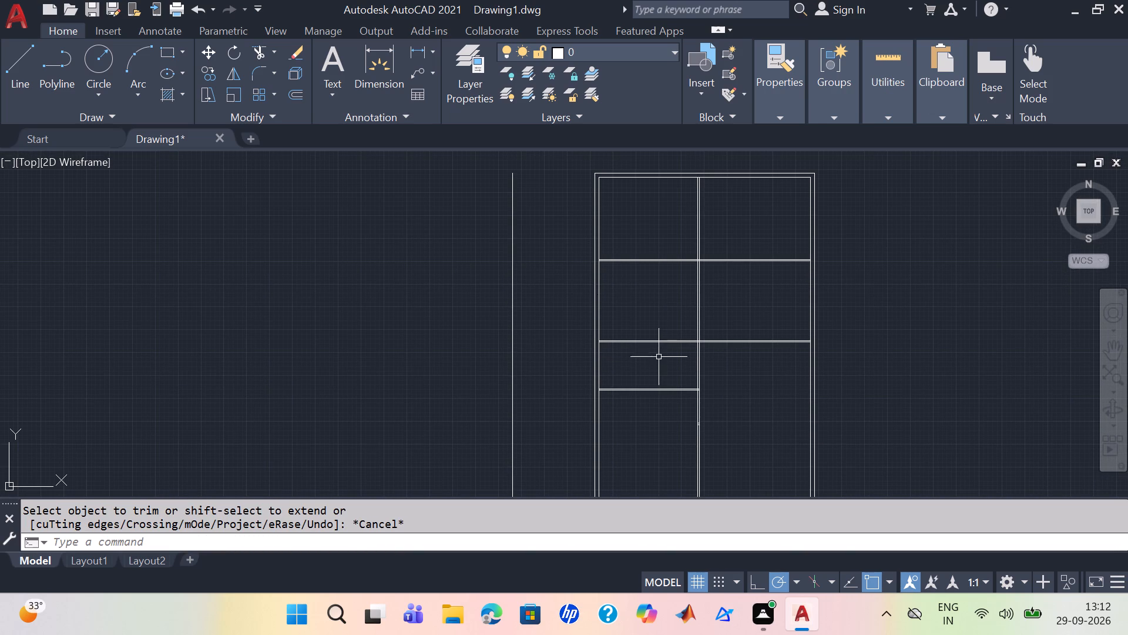
type("tr")
key("Return")
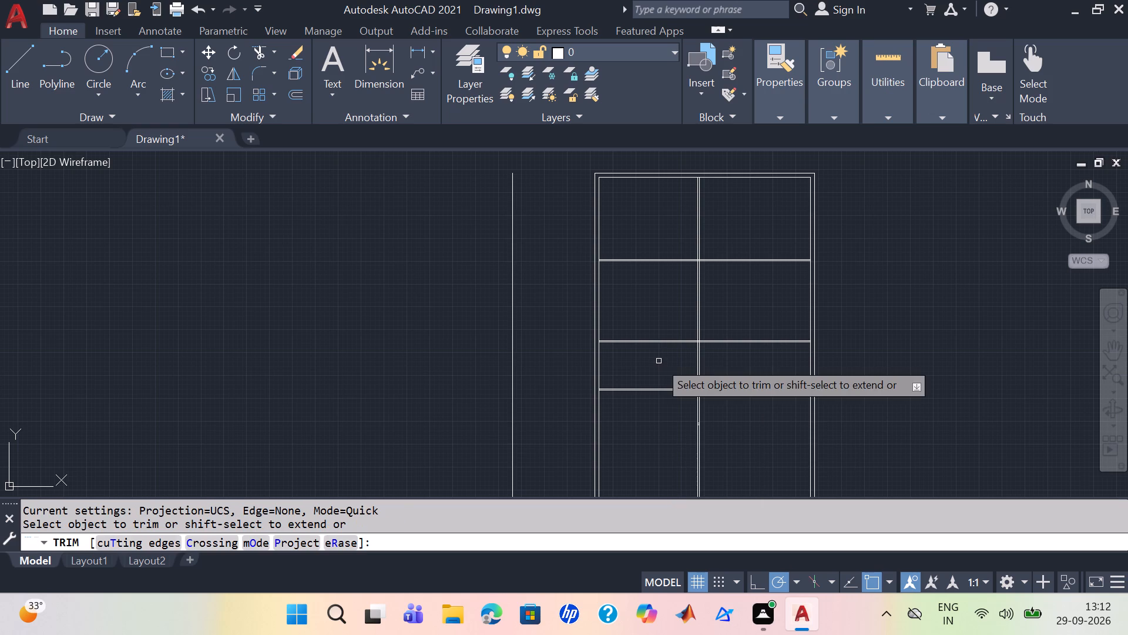
left_click_drag(659, 361, 671, 333)
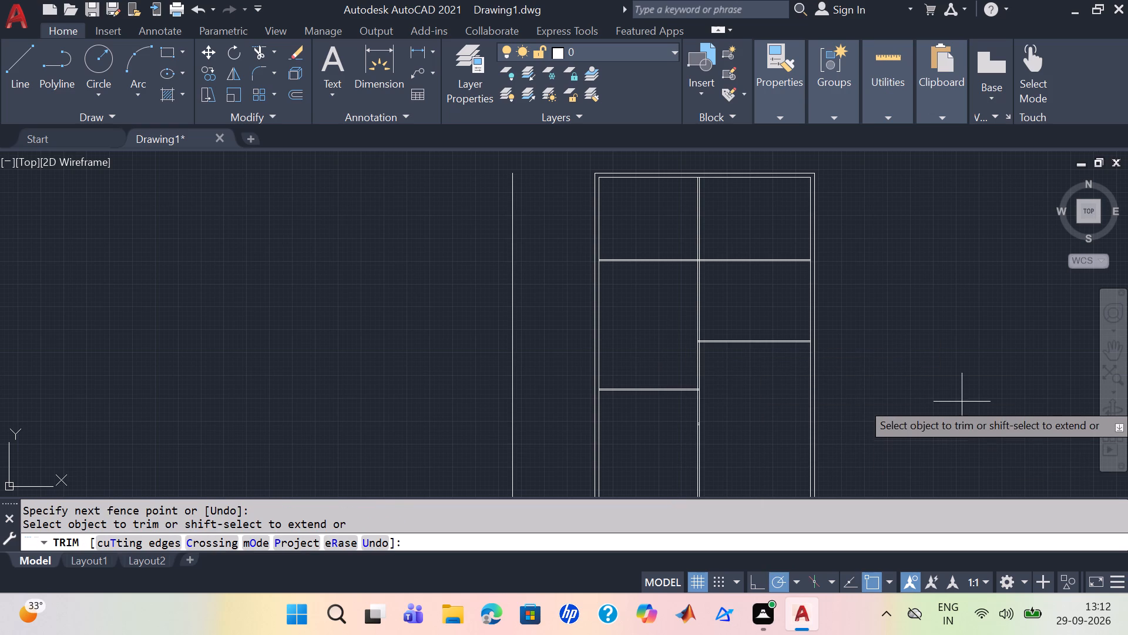
left_click(962, 402)
key("Escape")
Draw a short vertical line across the bottom outer wall of the lower-left room, from its inner line to its outer line.
middle_click_drag(855, 426, 850, 331)
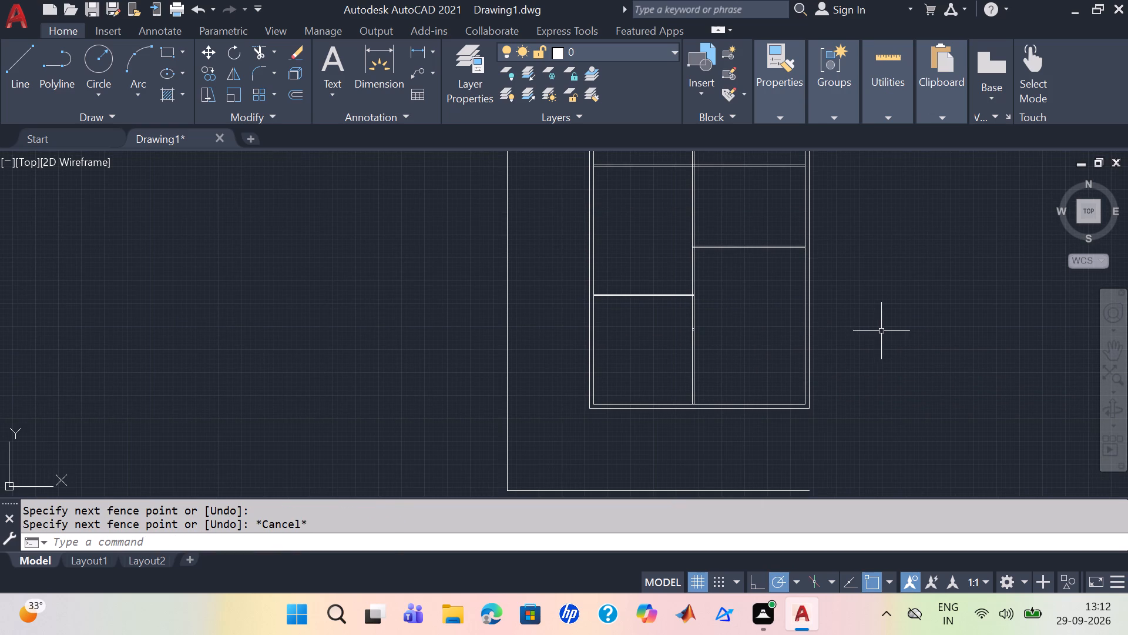
scroll(602, 429, "down", 1)
scroll(652, 429, "up", 3)
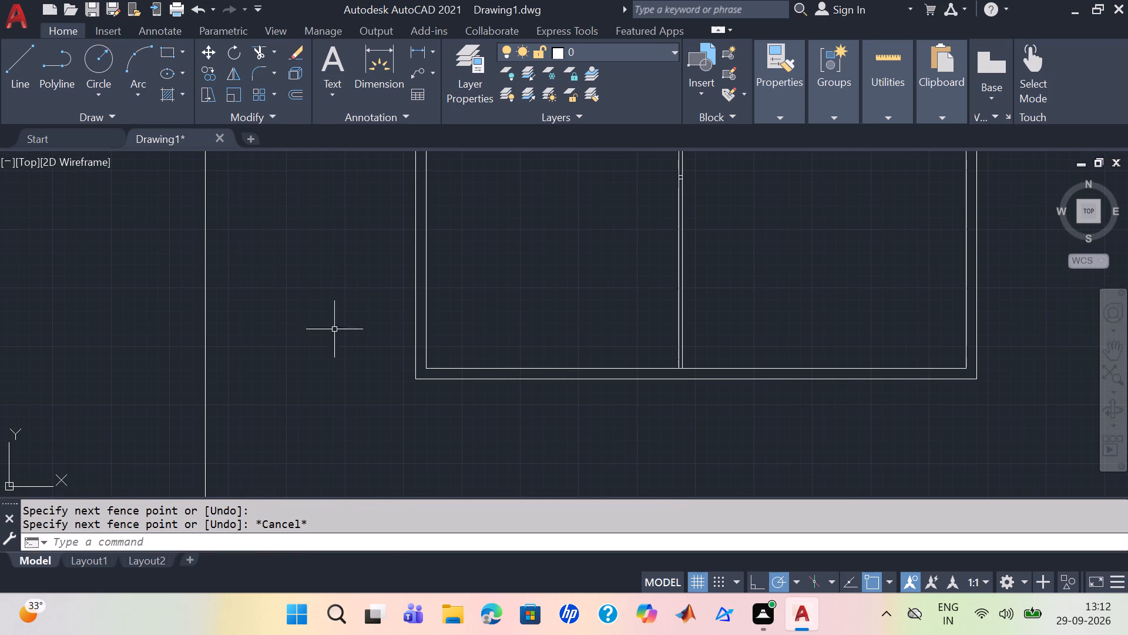
left_click(29, 71)
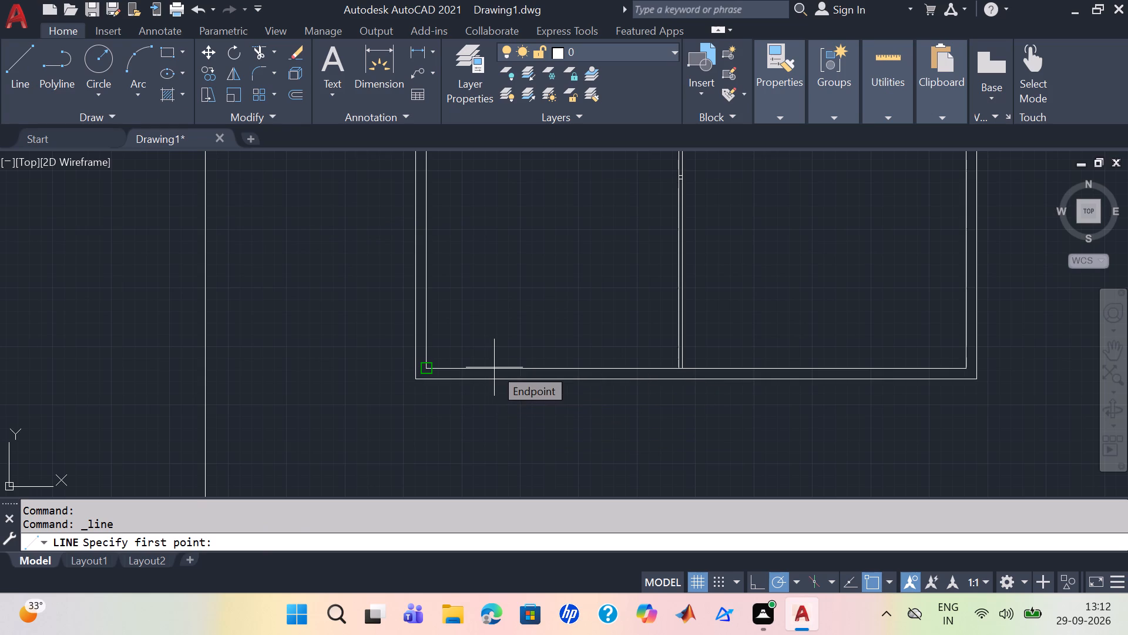
left_click(494, 367)
left_click(493, 372)
left_click(494, 380)
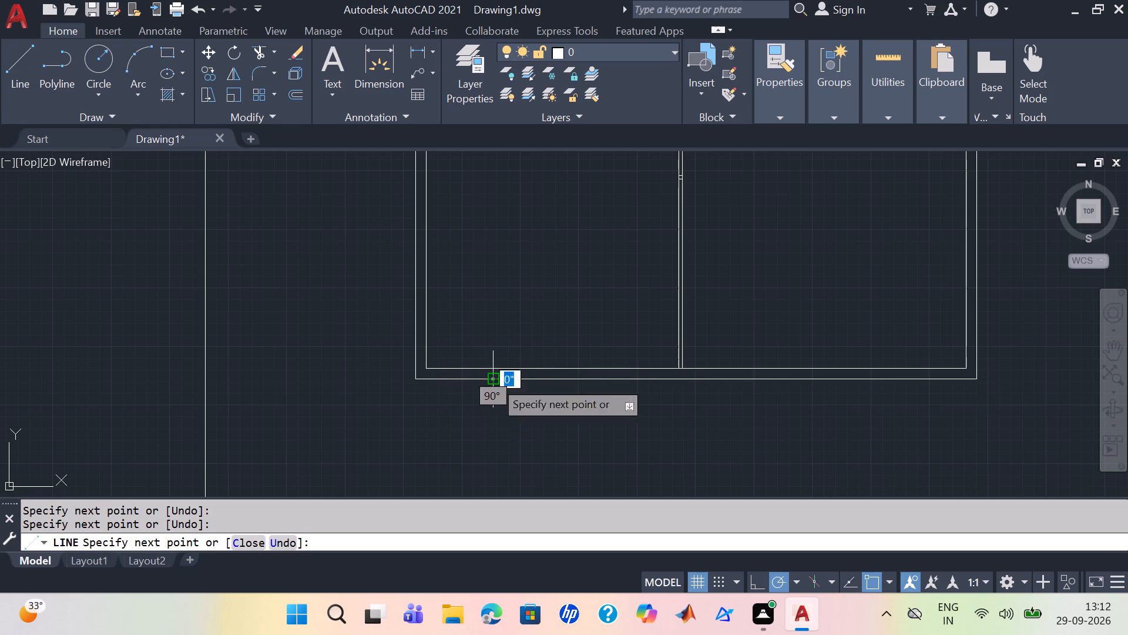
key("Escape")
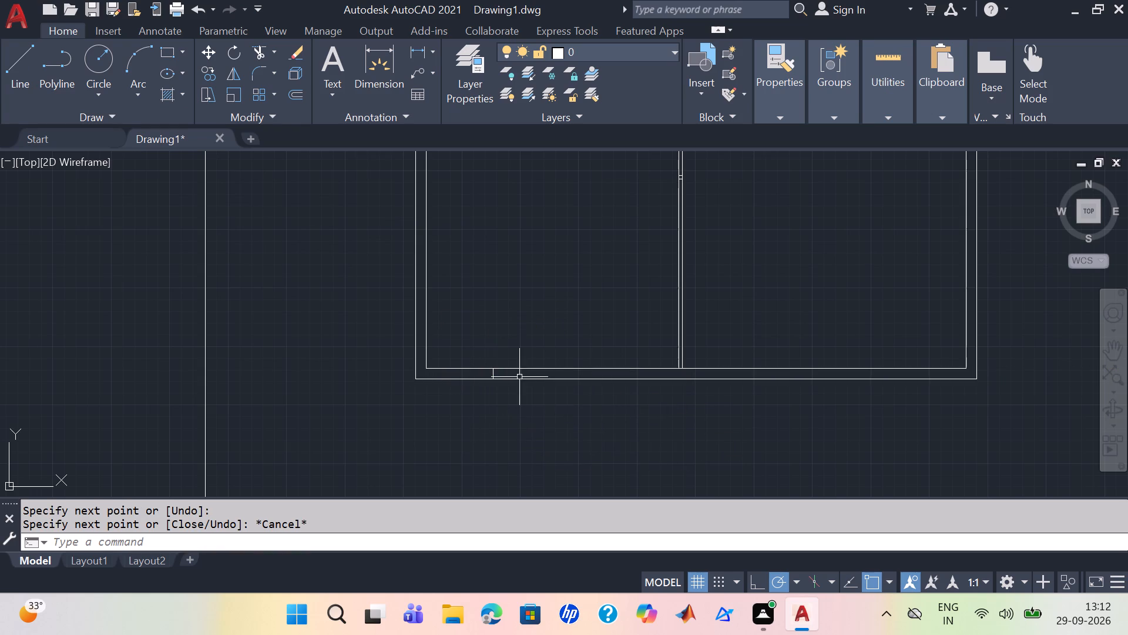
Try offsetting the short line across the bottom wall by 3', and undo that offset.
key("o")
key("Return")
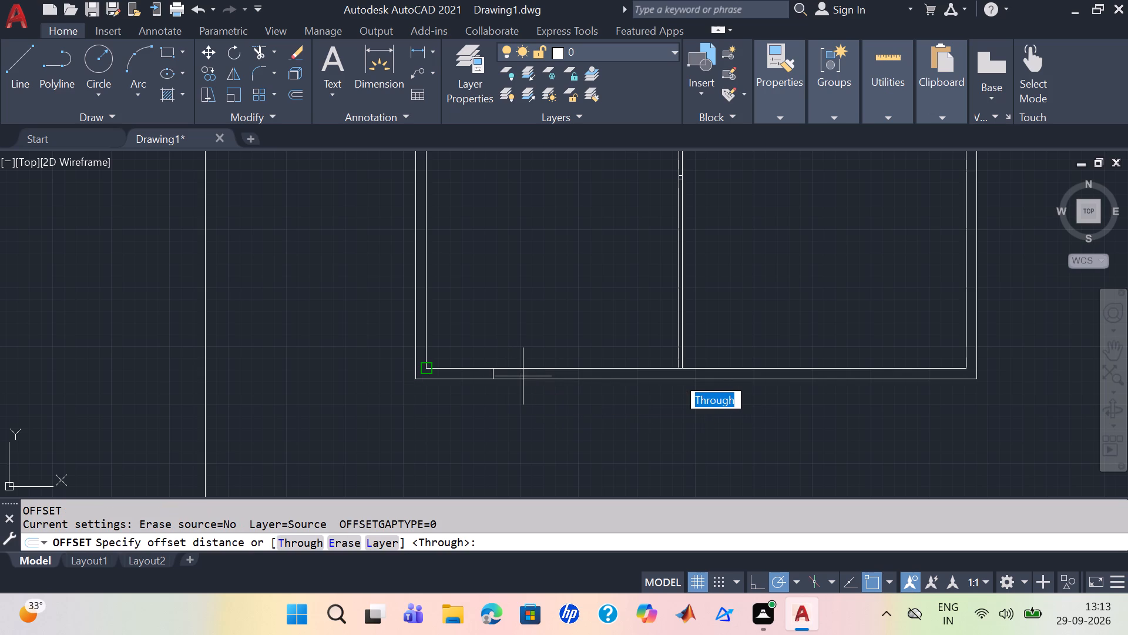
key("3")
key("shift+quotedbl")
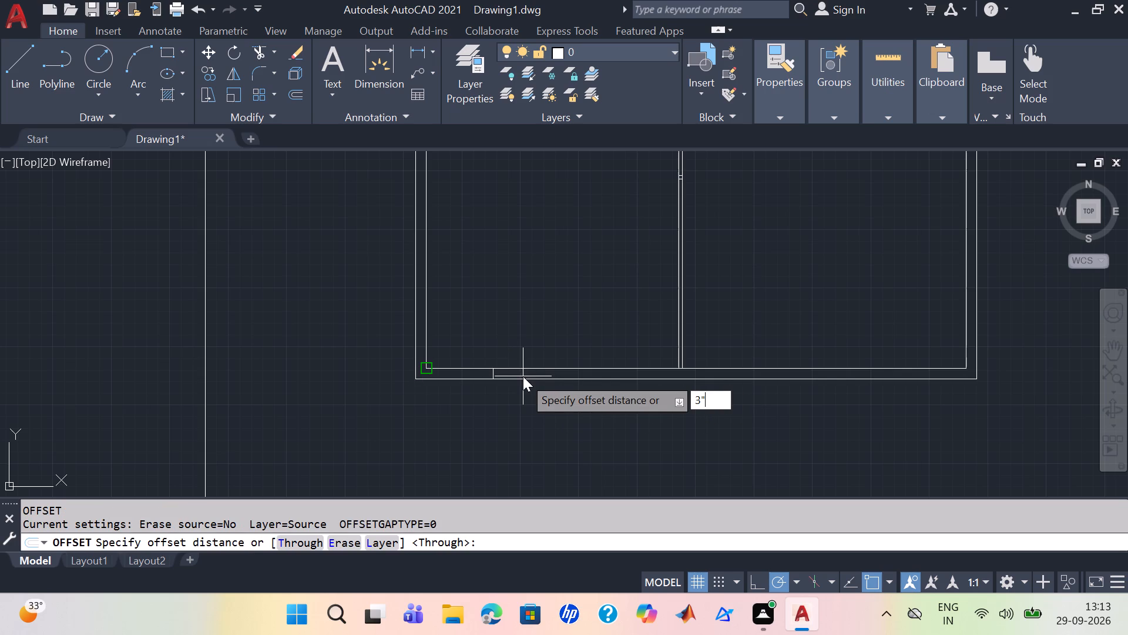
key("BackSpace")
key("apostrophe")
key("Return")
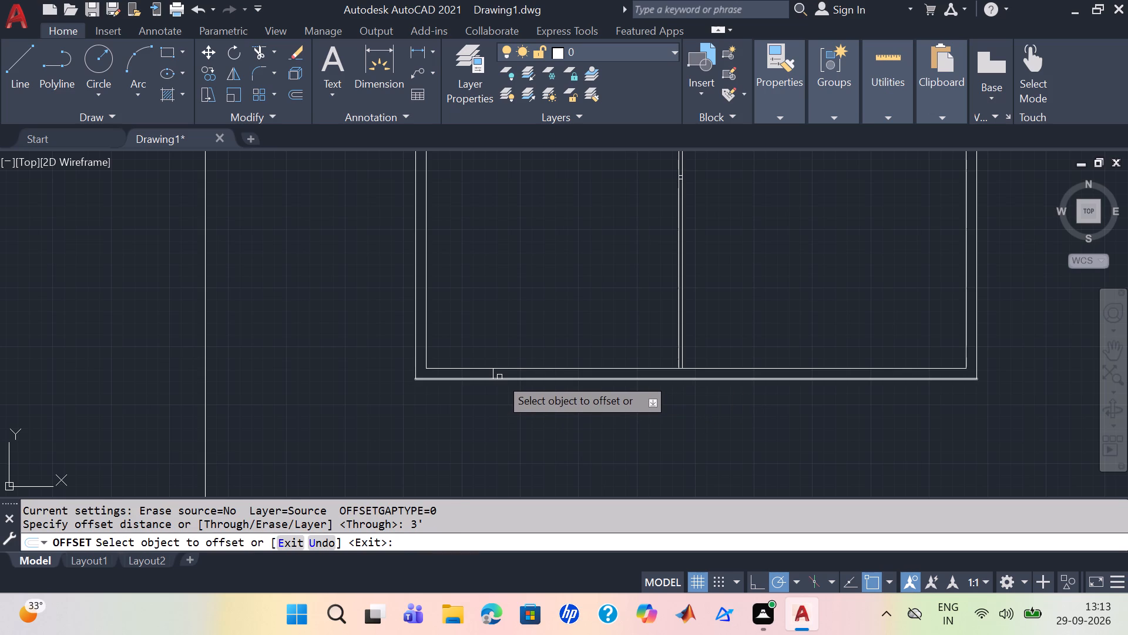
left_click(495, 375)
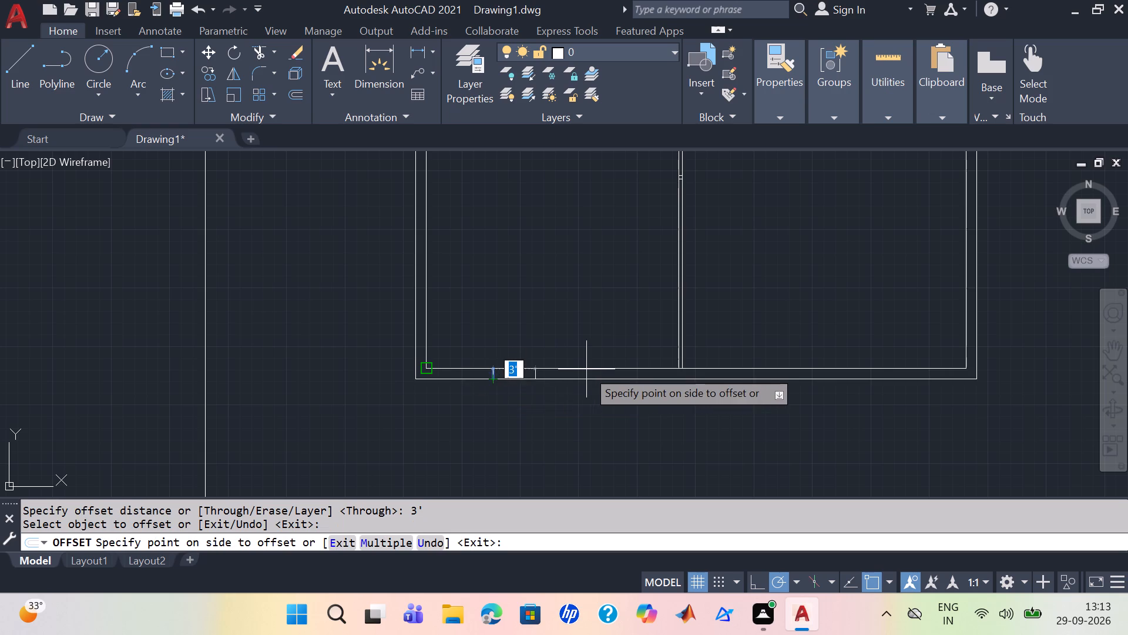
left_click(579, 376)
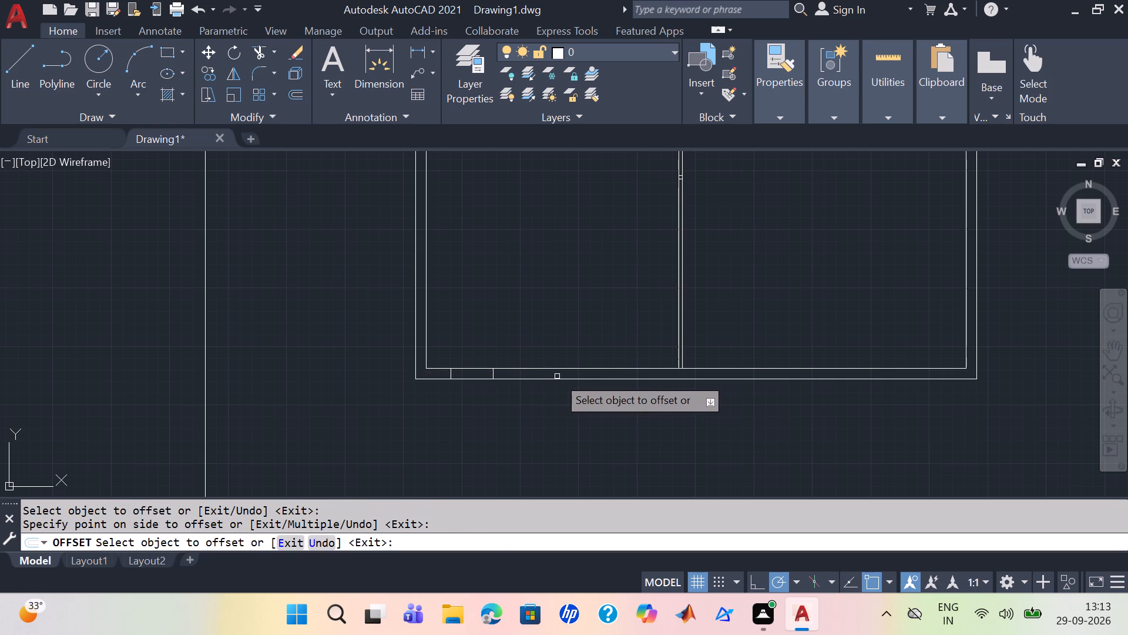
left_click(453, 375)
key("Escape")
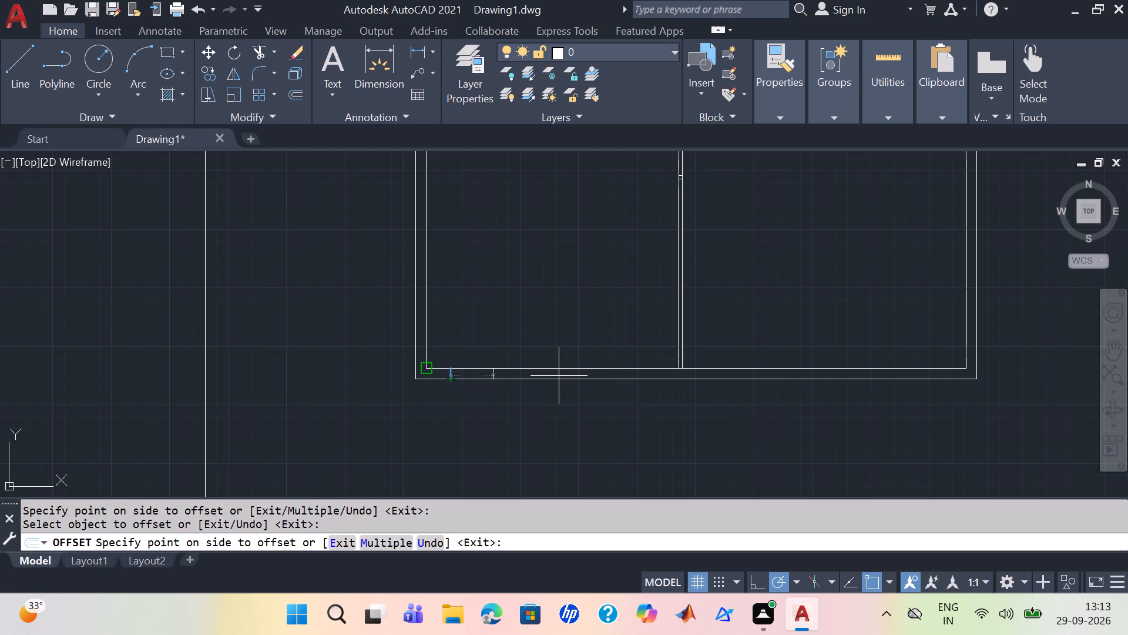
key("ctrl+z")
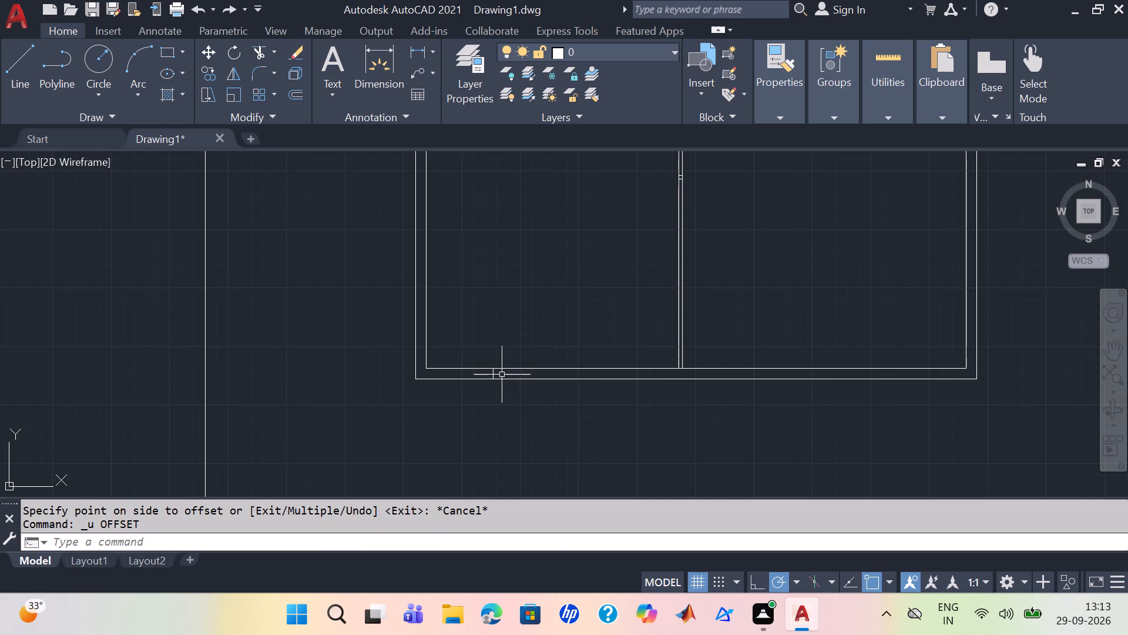
Offset the short line across the bottom wall 5' to the right to mark the opening's other side.
key("o")
key("Return")
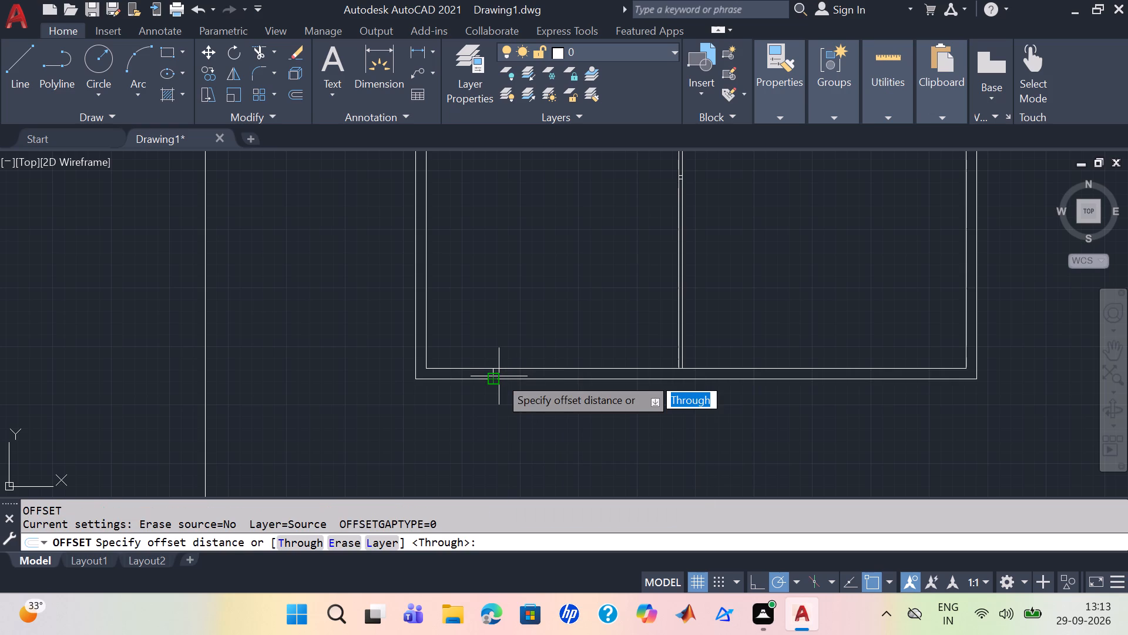
key("3")
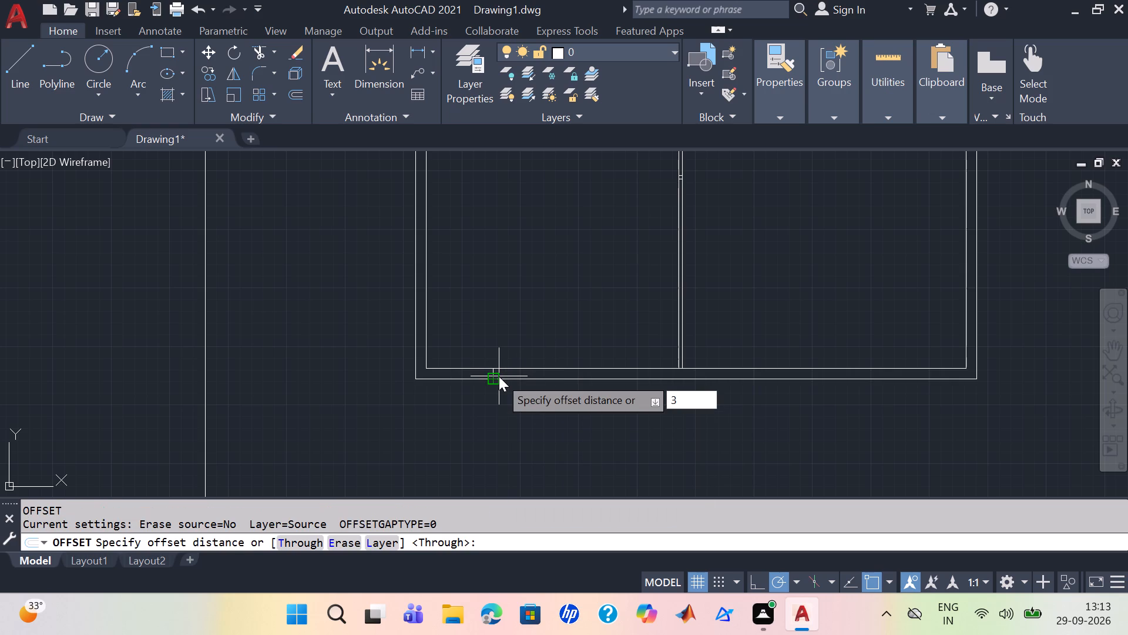
key("apostrophe")
key("BackSpace")
key("5")
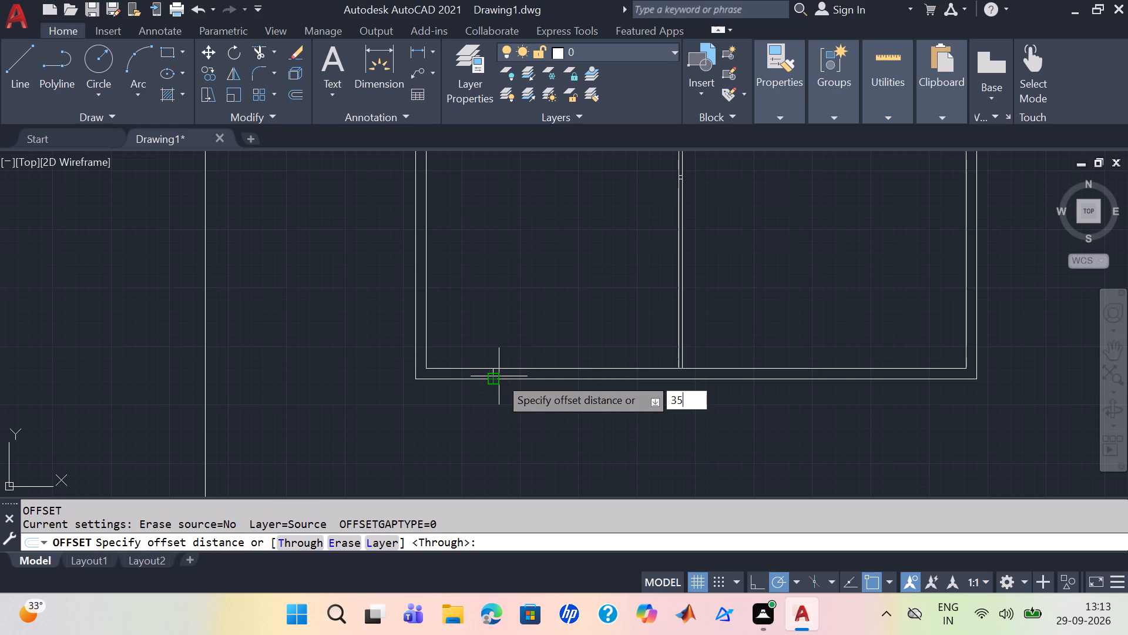
key("BackSpace")
key("BackSpace")
key("5")
key("apostrophe")
key("Return")
scroll(499, 375, "up", 2)
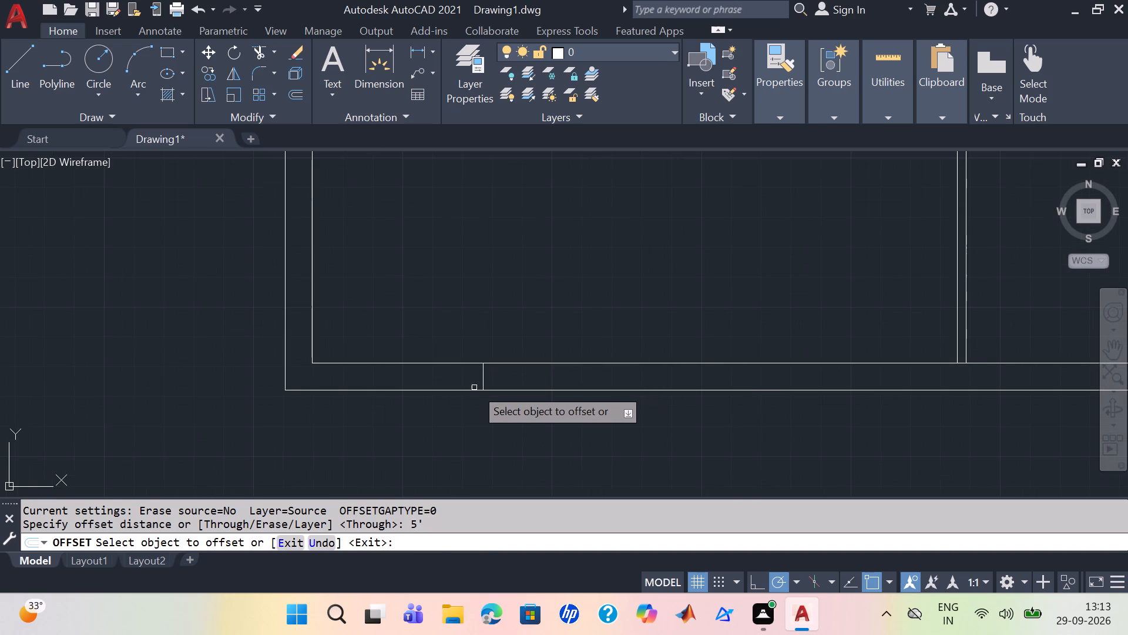
left_click(481, 384)
left_click(730, 380)
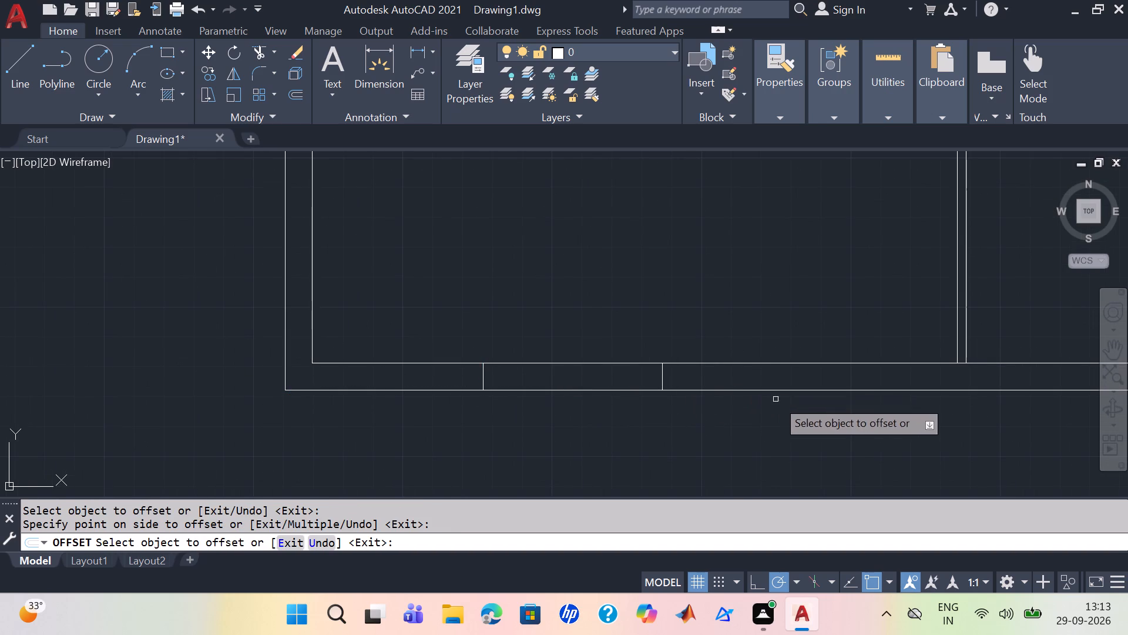
Offset the upper of the two short lines across the vertical partition, beside the lower-left room, 5' downward.
scroll(761, 356, "down", 3)
middle_click_drag(818, 336, 711, 339)
scroll(774, 305, "down", 1)
middle_click_drag(774, 305, 740, 313)
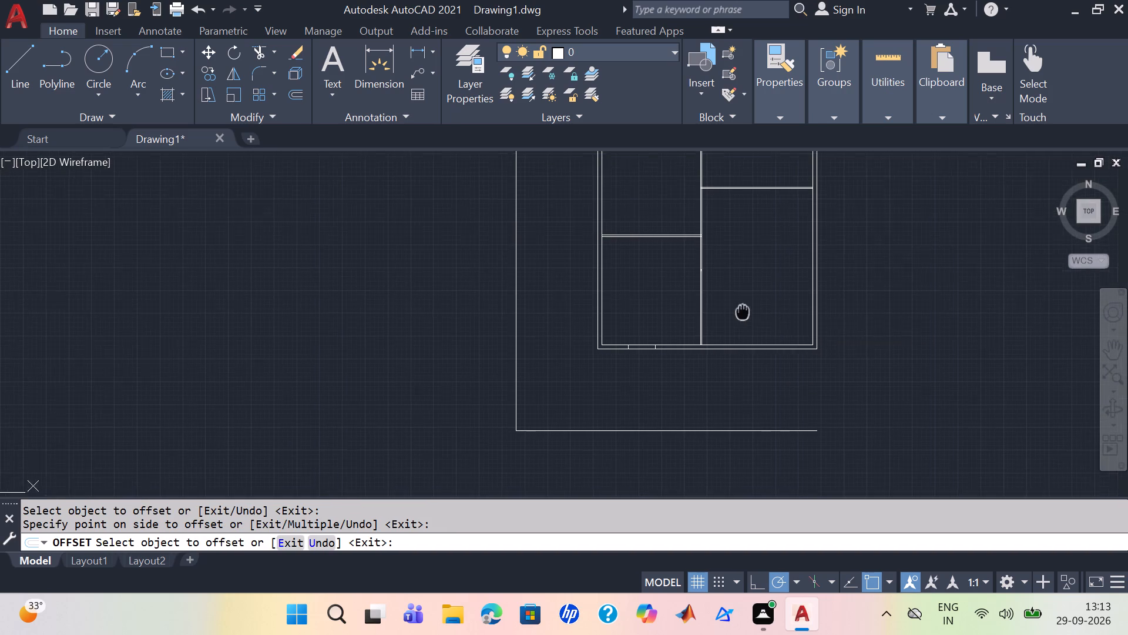
middle_click_drag(740, 313, 730, 310)
scroll(557, 340, "up", 1)
middle_click_drag(699, 339, 590, 362)
scroll(590, 330, "up", 1)
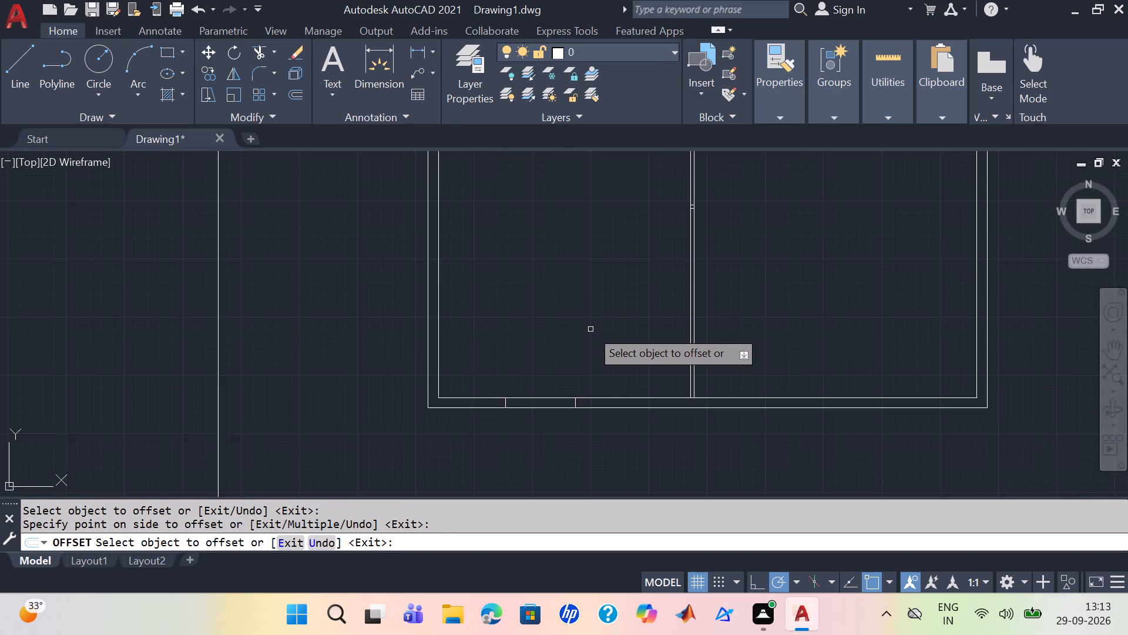
scroll(590, 329, "up", 1)
scroll(589, 327, "down", 2)
middle_click_drag(605, 329, 549, 360)
scroll(546, 365, "down", 2)
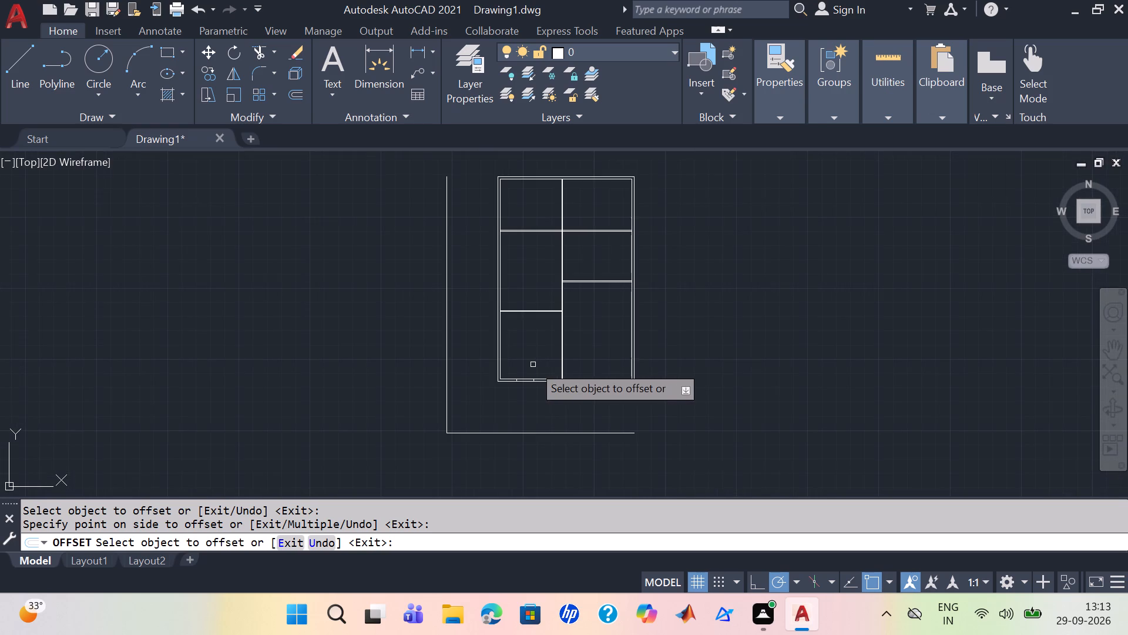
middle_click_drag(557, 362, 538, 360)
scroll(538, 360, "up", 2)
scroll(509, 351, "down", 1)
middle_click_drag(509, 351, 501, 379)
scroll(495, 360, "up", 3)
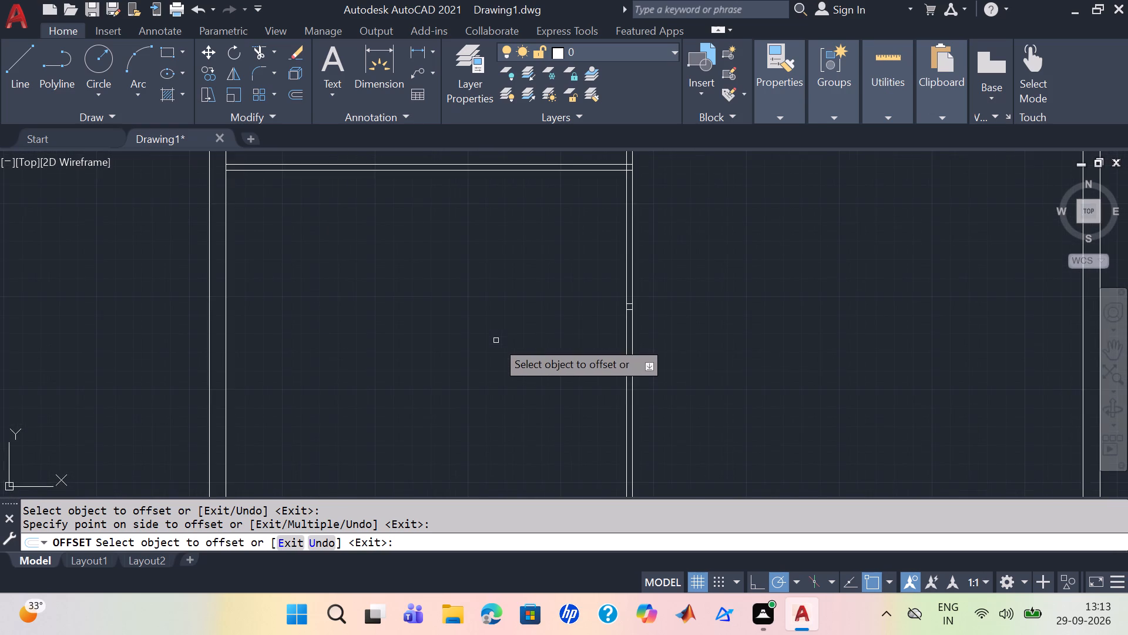
scroll(662, 334, "up", 2)
left_click(580, 264)
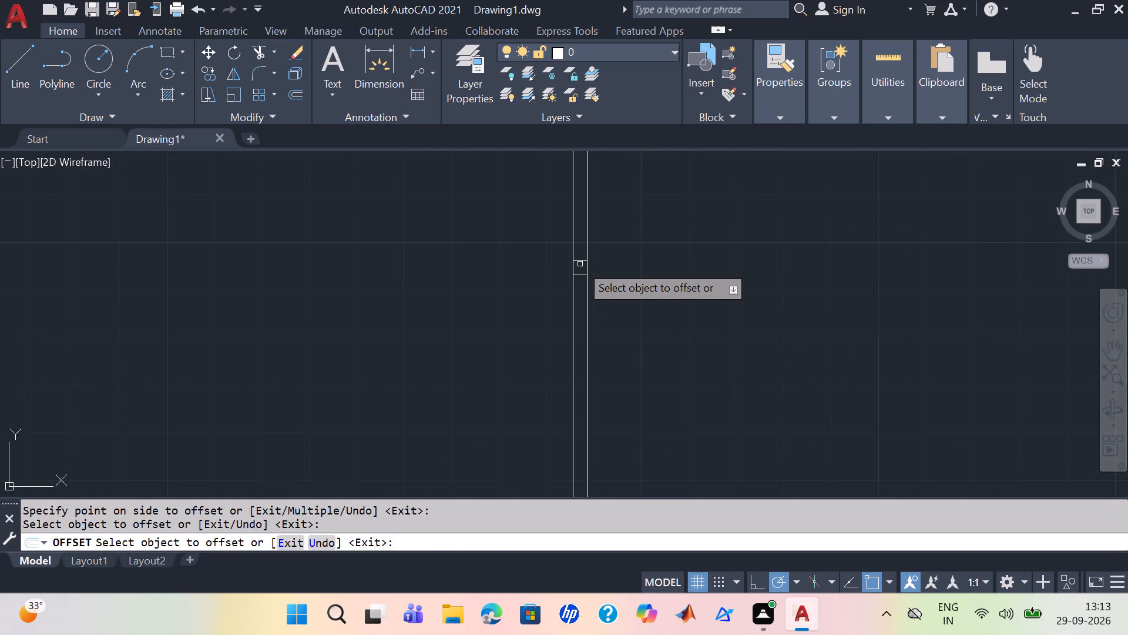
left_click(582, 261)
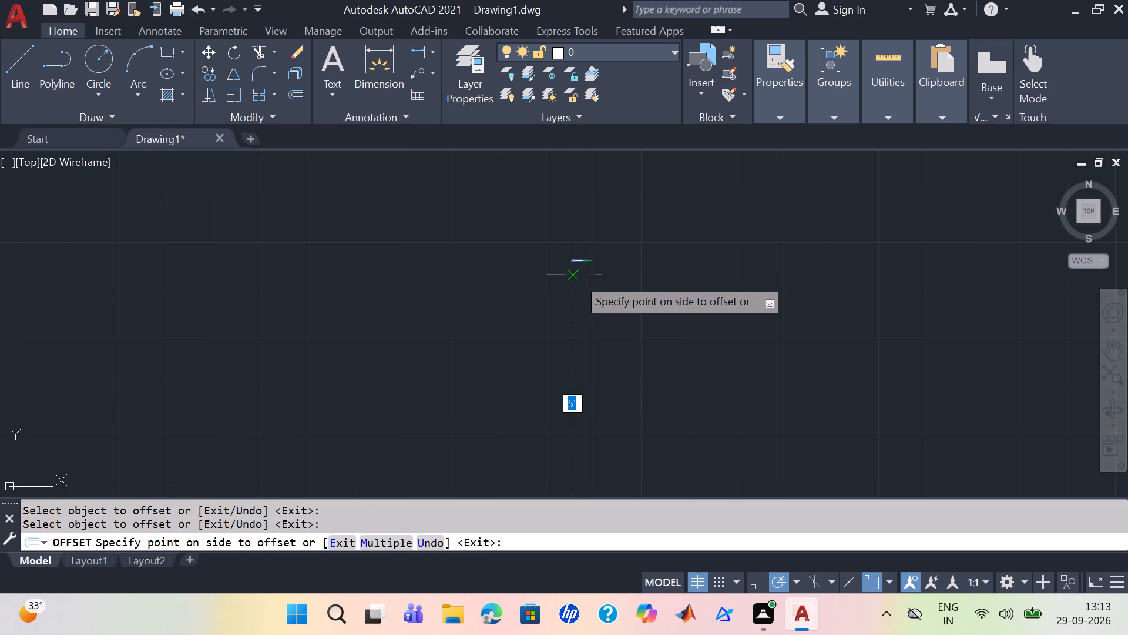
left_click(582, 280)
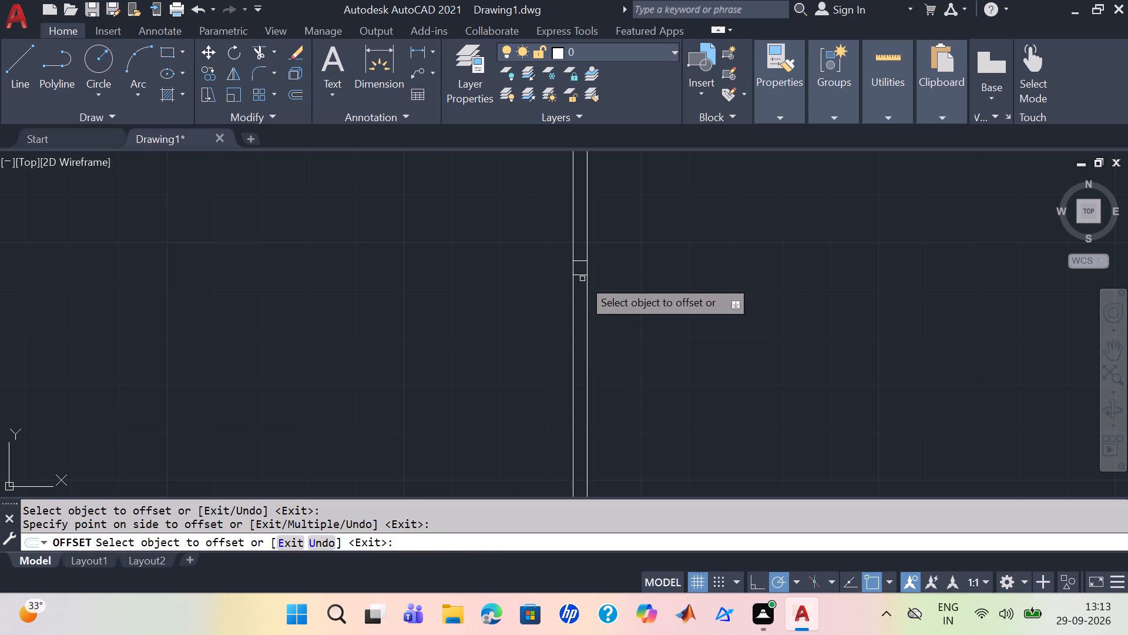
Erase the upper of the two closely spaced short lines across the vertical partition beside the lower-left room.
left_click(582, 275)
key("Delete")
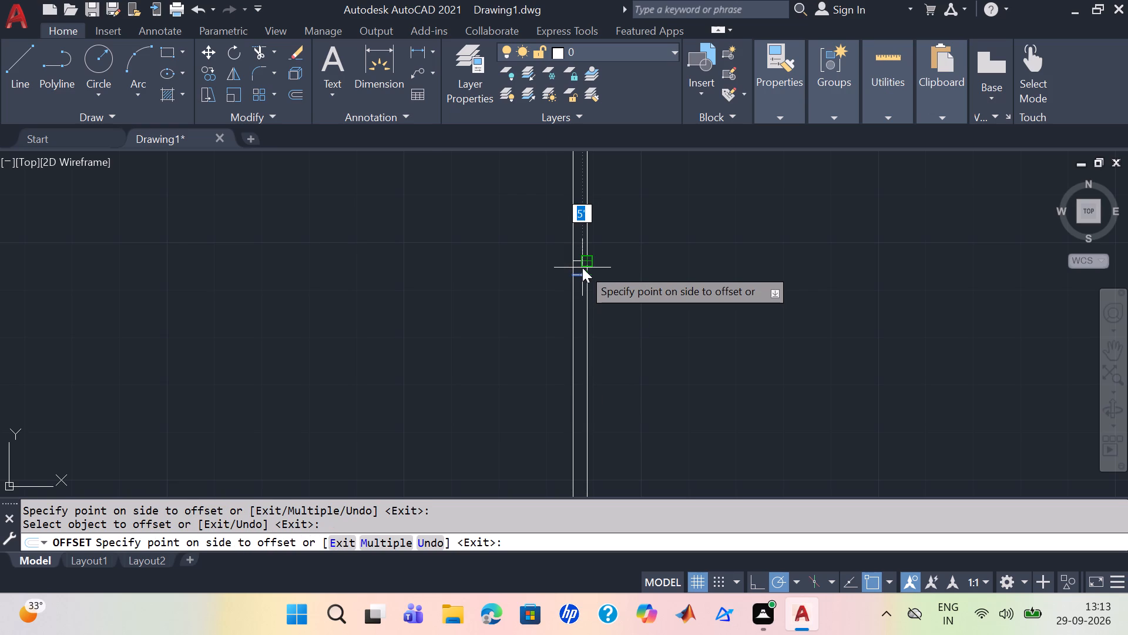
key("Delete")
key("Delete")
key("Escape")
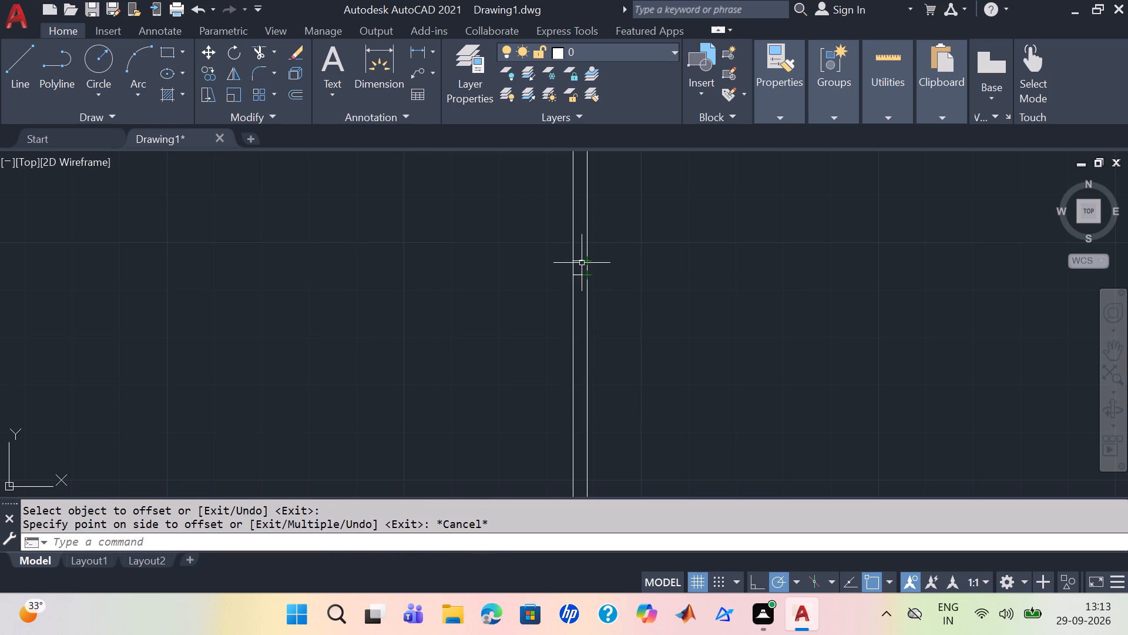
left_click(581, 263)
key("Delete")
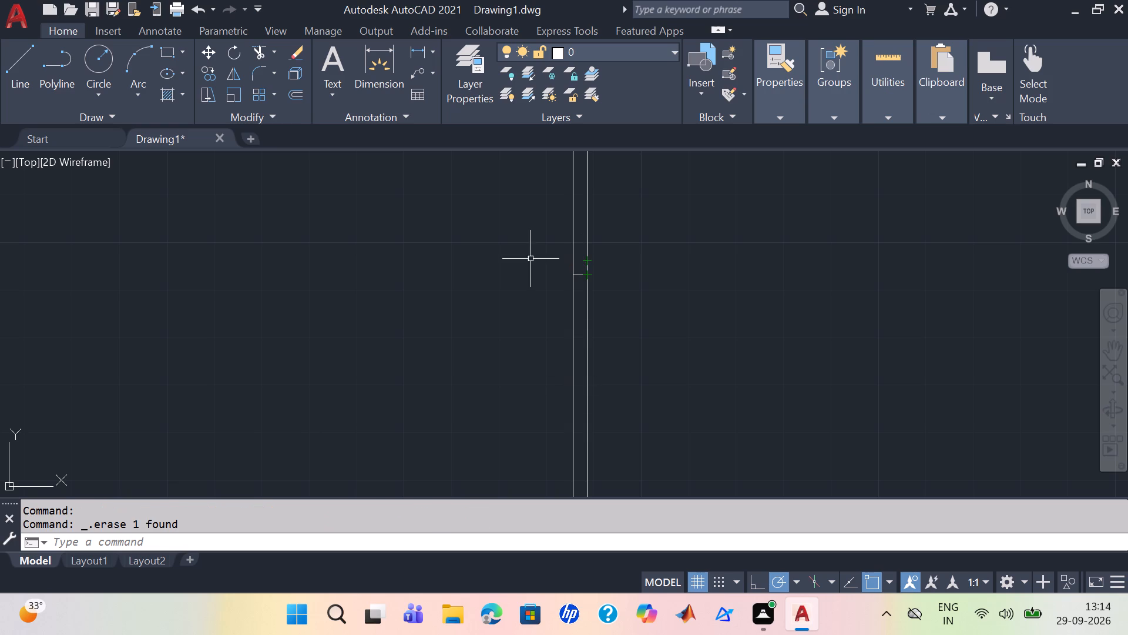
Erase the lower short line across the vertical partition, leaving only the upper one beside the lower-left room.
scroll(602, 281, "down", 3)
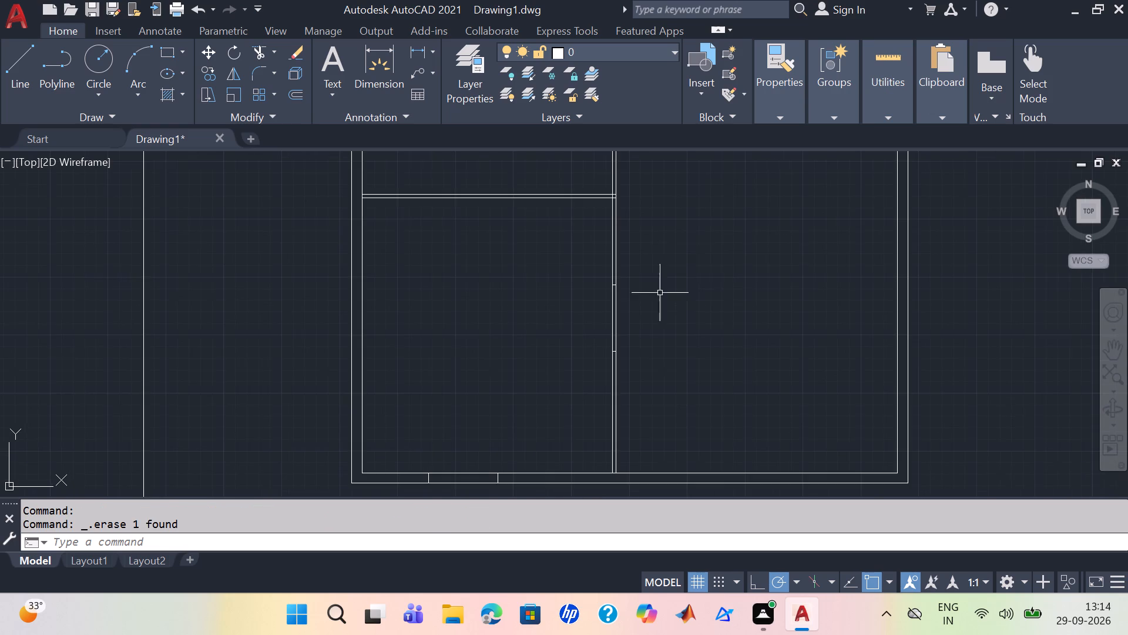
middle_click_drag(691, 284, 693, 313)
scroll(694, 362, "up", 1)
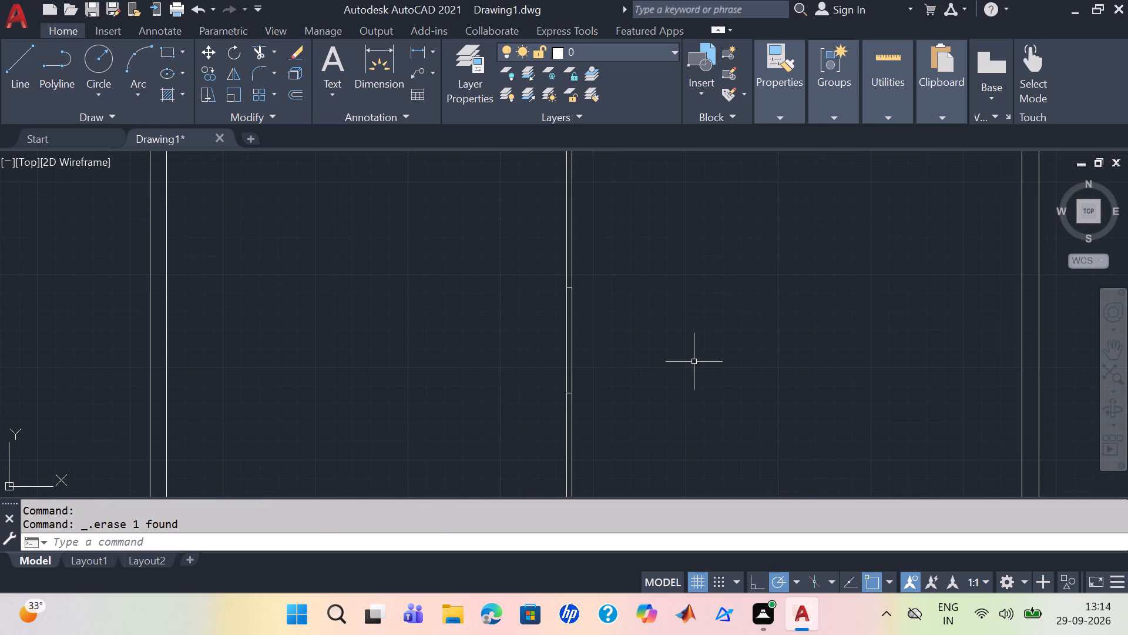
scroll(772, 338, "down", 3)
middle_click_drag(745, 345, 709, 349)
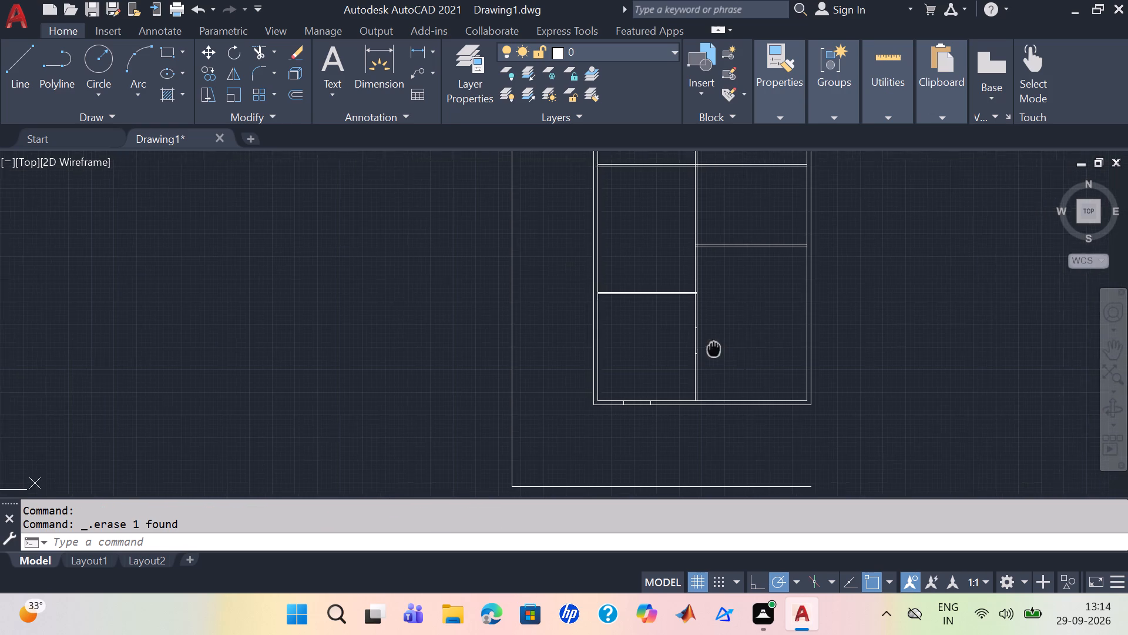
middle_click_drag(709, 349, 630, 356)
scroll(623, 351, "up", 4)
middle_click_drag(619, 344, 621, 285)
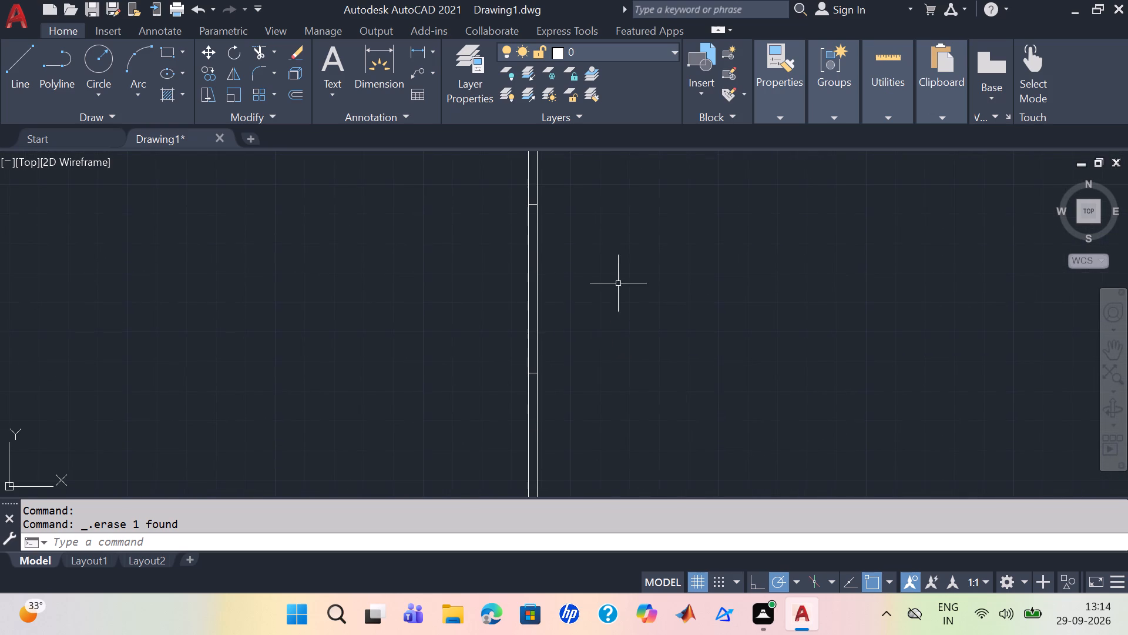
left_click(532, 373)
key("Delete")
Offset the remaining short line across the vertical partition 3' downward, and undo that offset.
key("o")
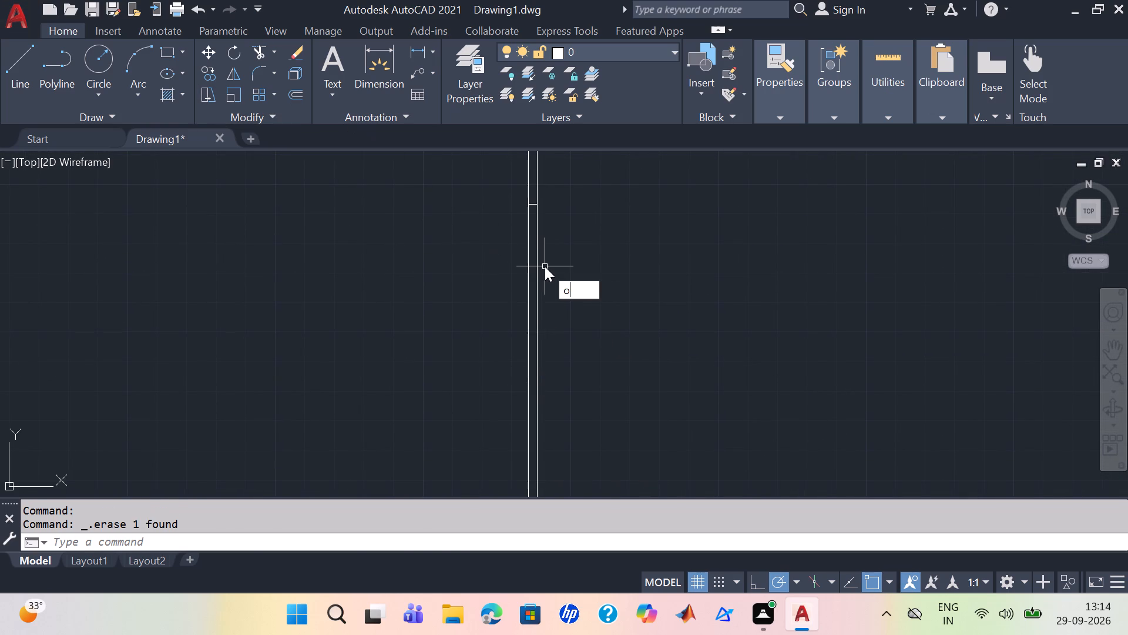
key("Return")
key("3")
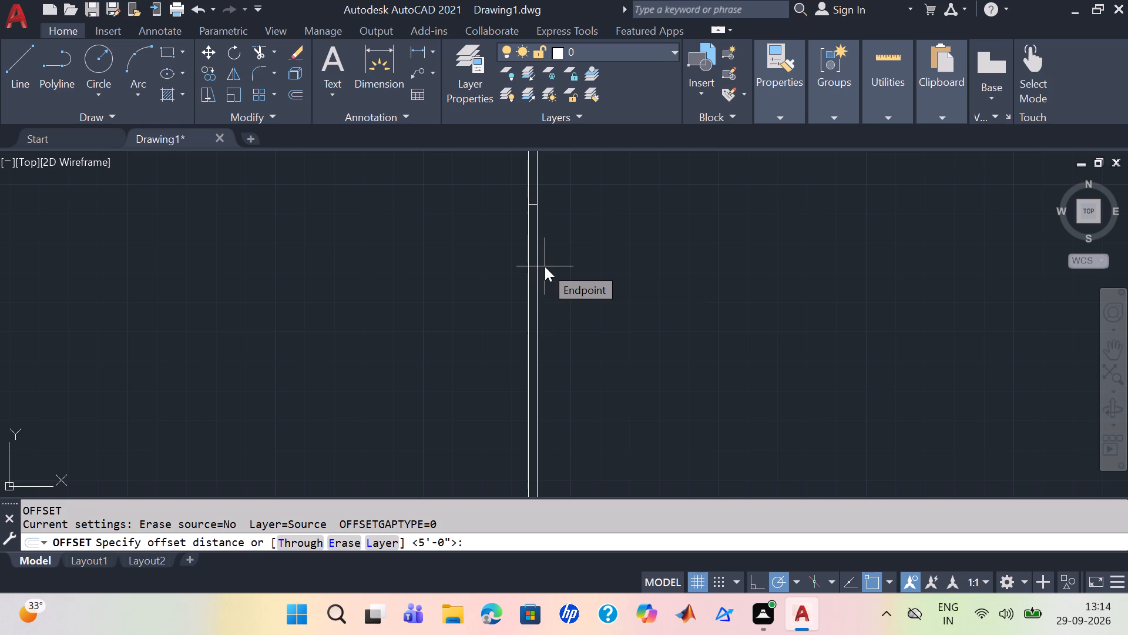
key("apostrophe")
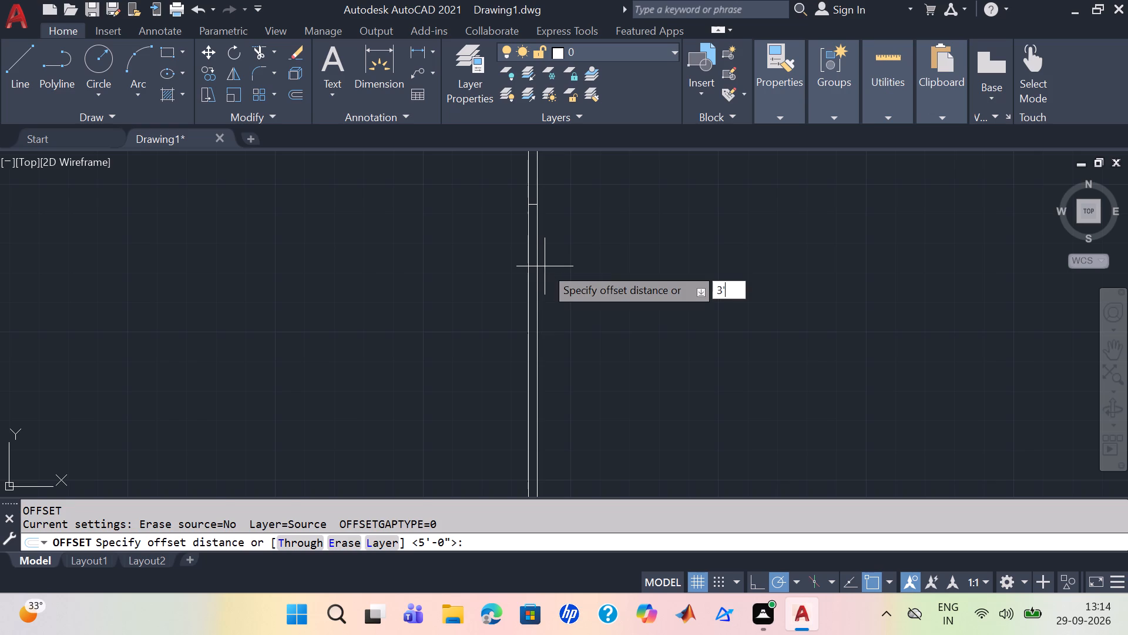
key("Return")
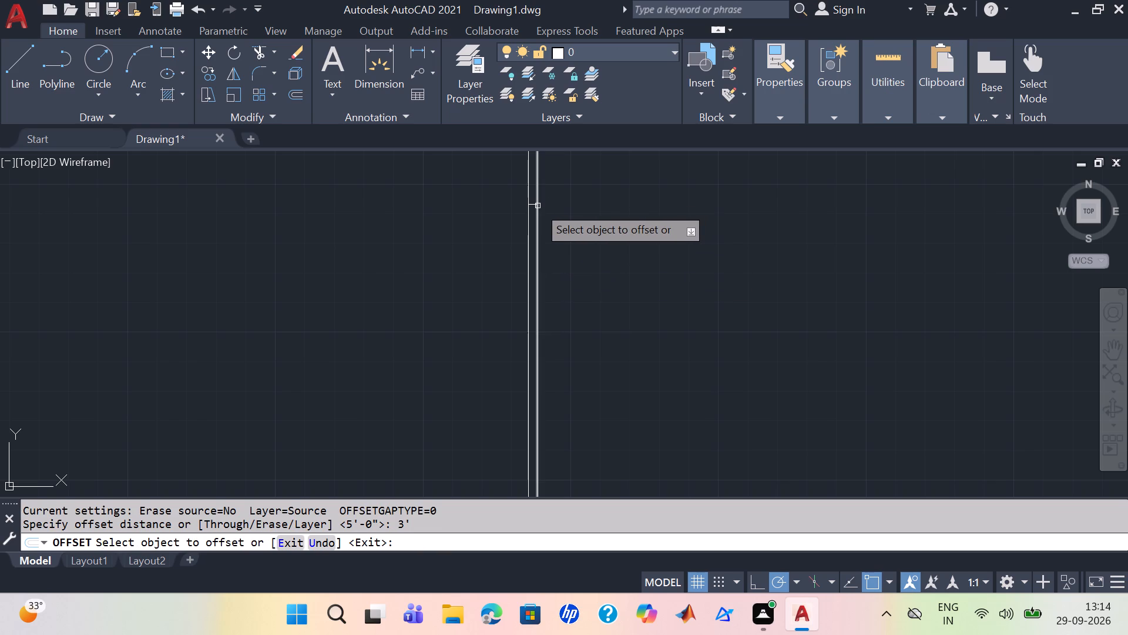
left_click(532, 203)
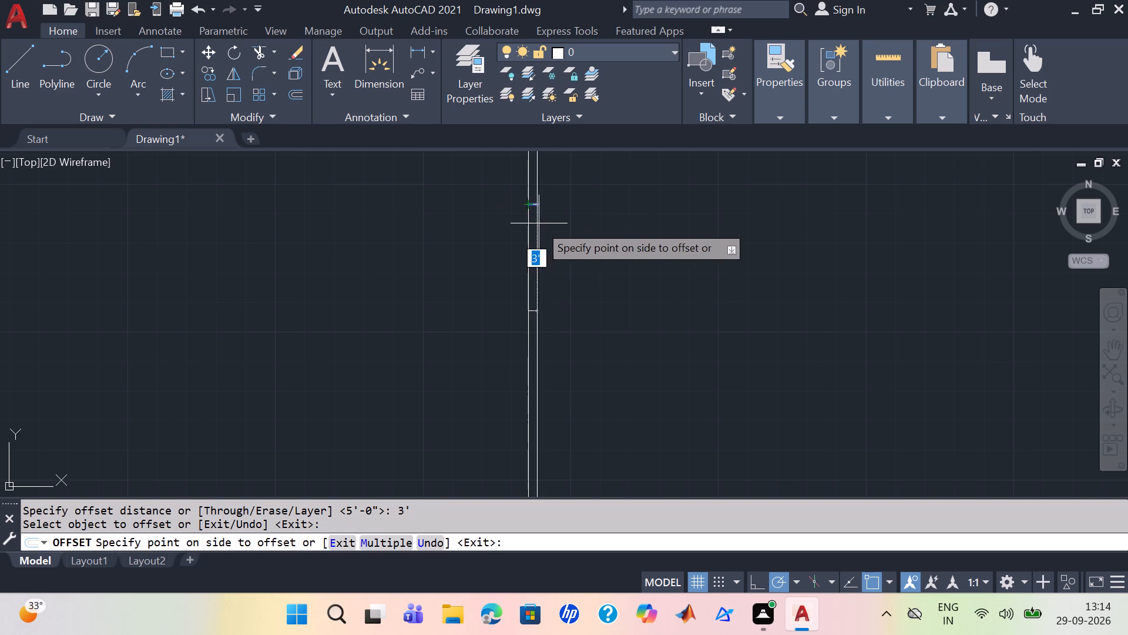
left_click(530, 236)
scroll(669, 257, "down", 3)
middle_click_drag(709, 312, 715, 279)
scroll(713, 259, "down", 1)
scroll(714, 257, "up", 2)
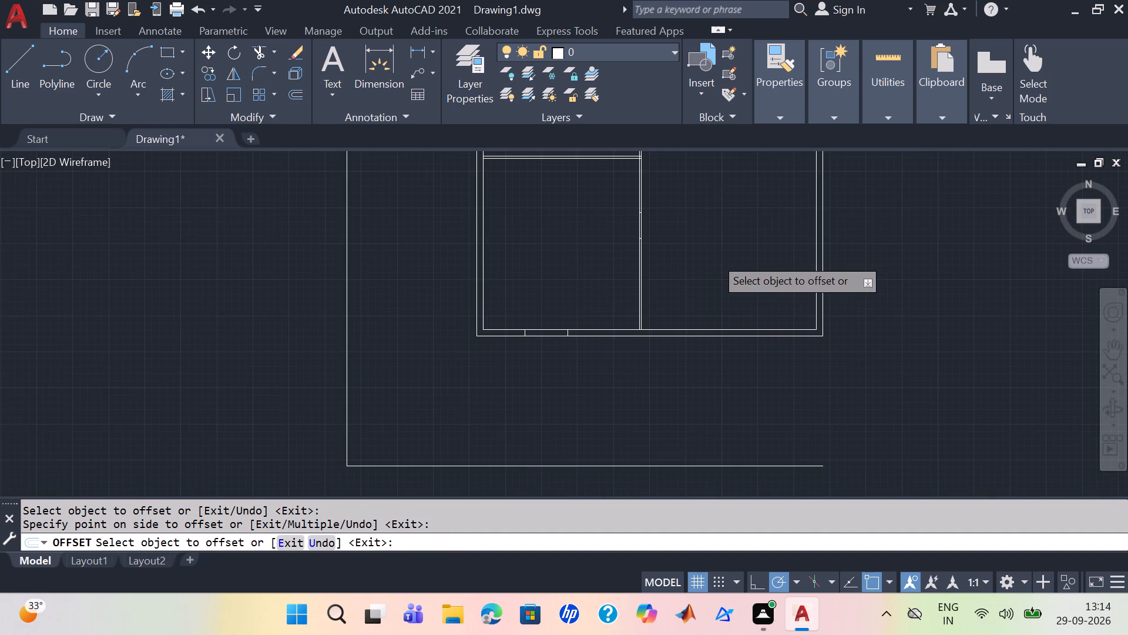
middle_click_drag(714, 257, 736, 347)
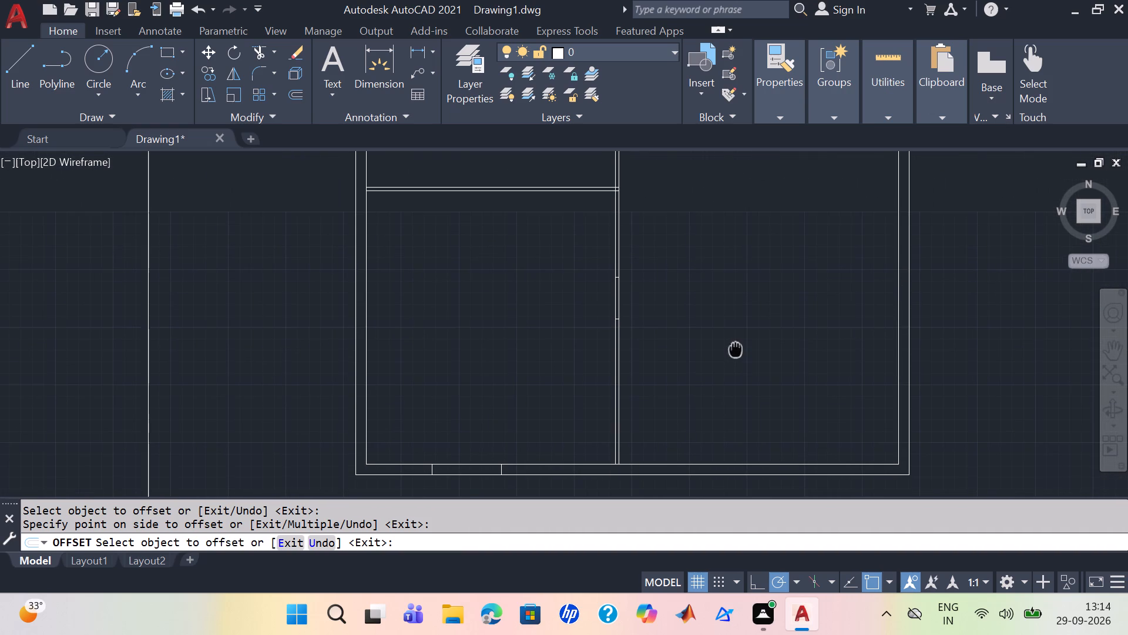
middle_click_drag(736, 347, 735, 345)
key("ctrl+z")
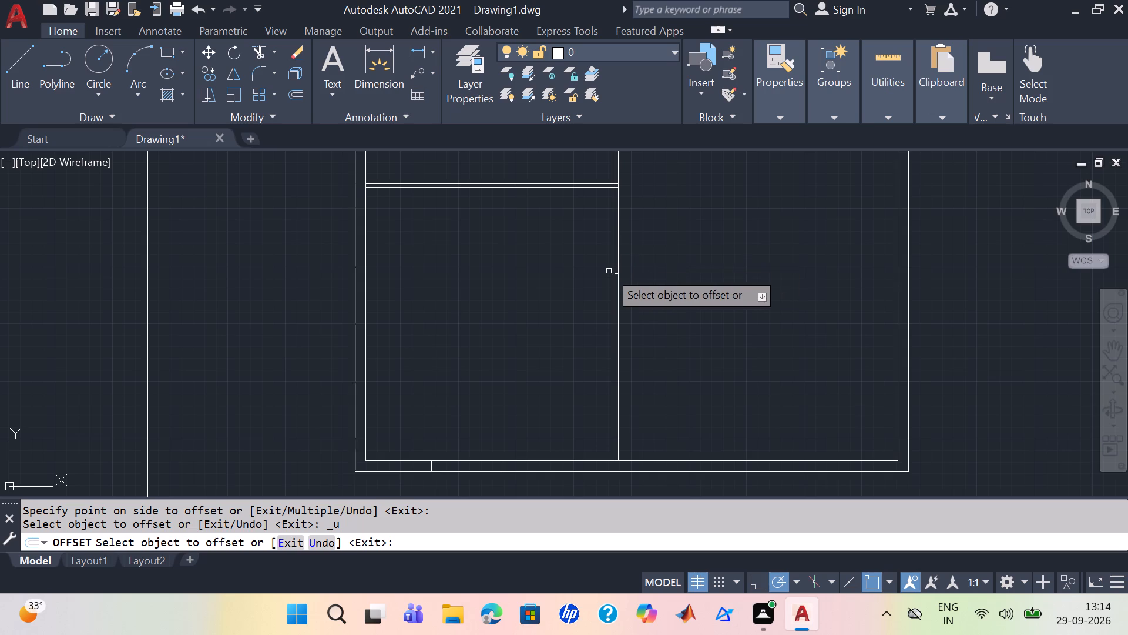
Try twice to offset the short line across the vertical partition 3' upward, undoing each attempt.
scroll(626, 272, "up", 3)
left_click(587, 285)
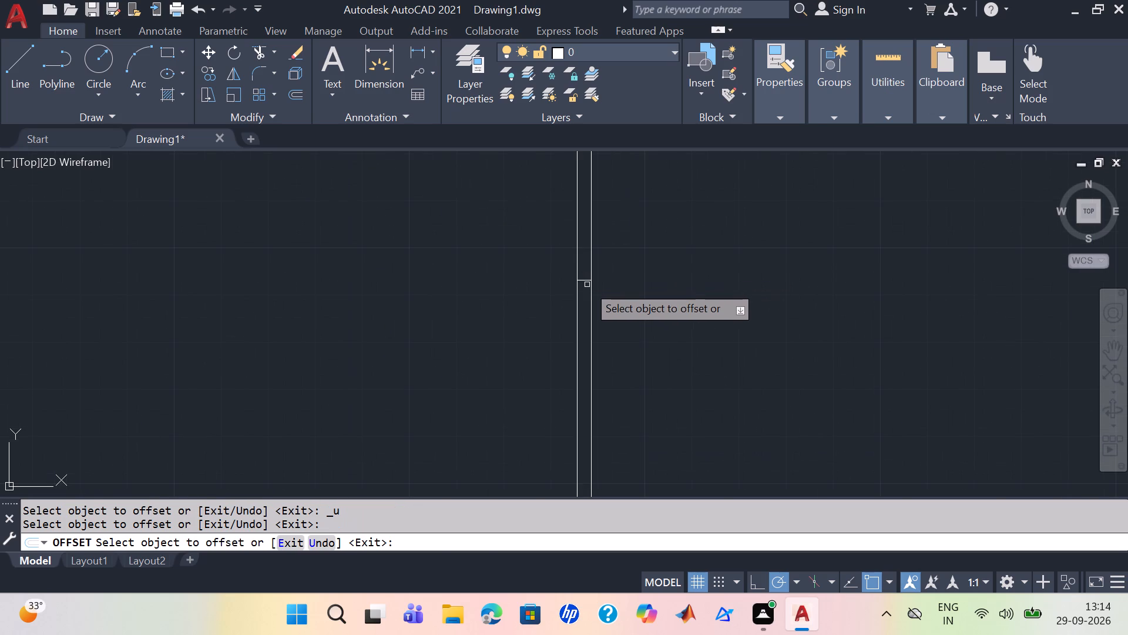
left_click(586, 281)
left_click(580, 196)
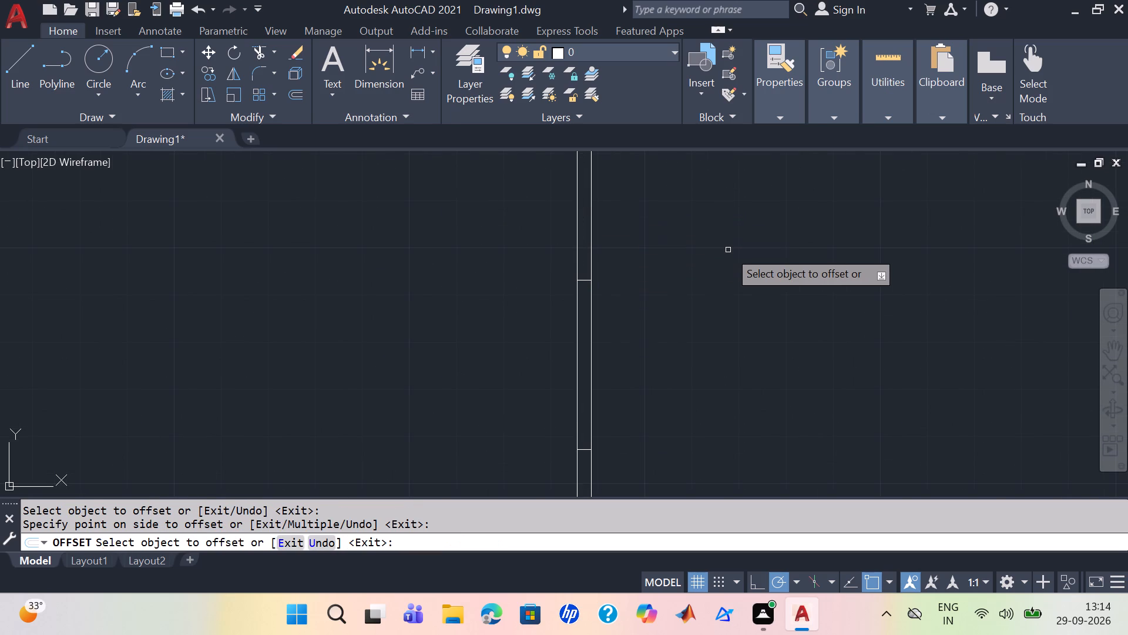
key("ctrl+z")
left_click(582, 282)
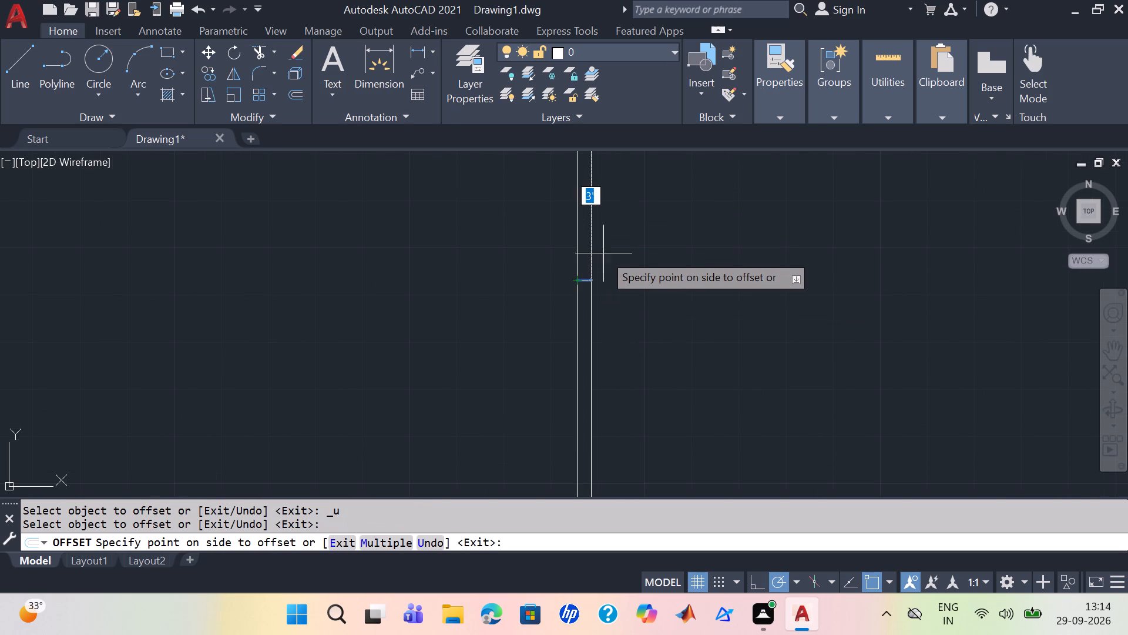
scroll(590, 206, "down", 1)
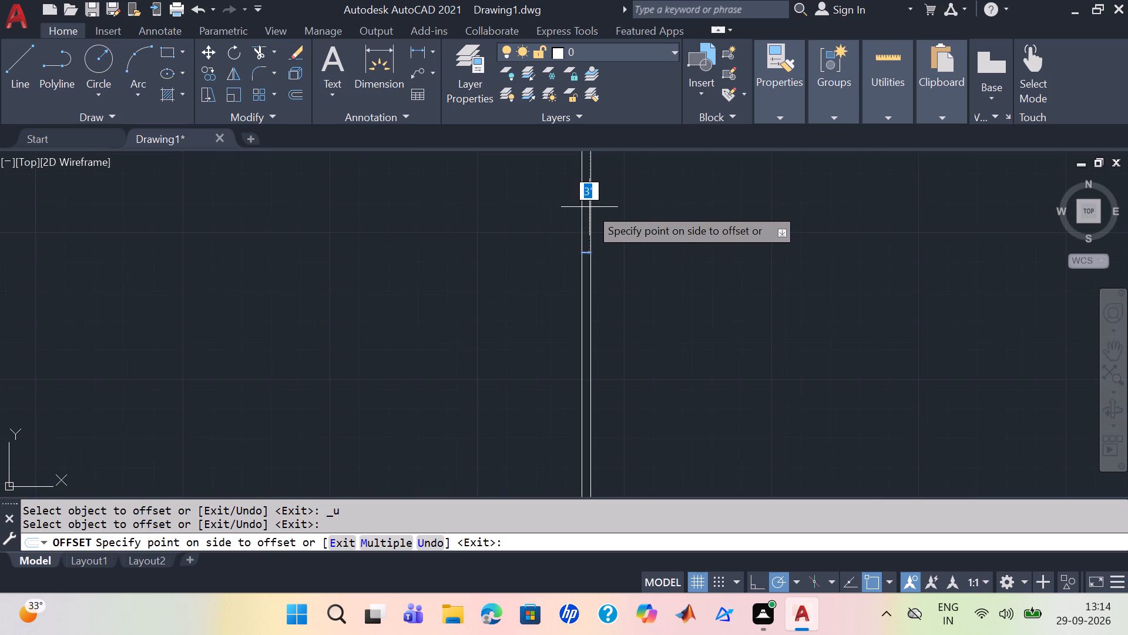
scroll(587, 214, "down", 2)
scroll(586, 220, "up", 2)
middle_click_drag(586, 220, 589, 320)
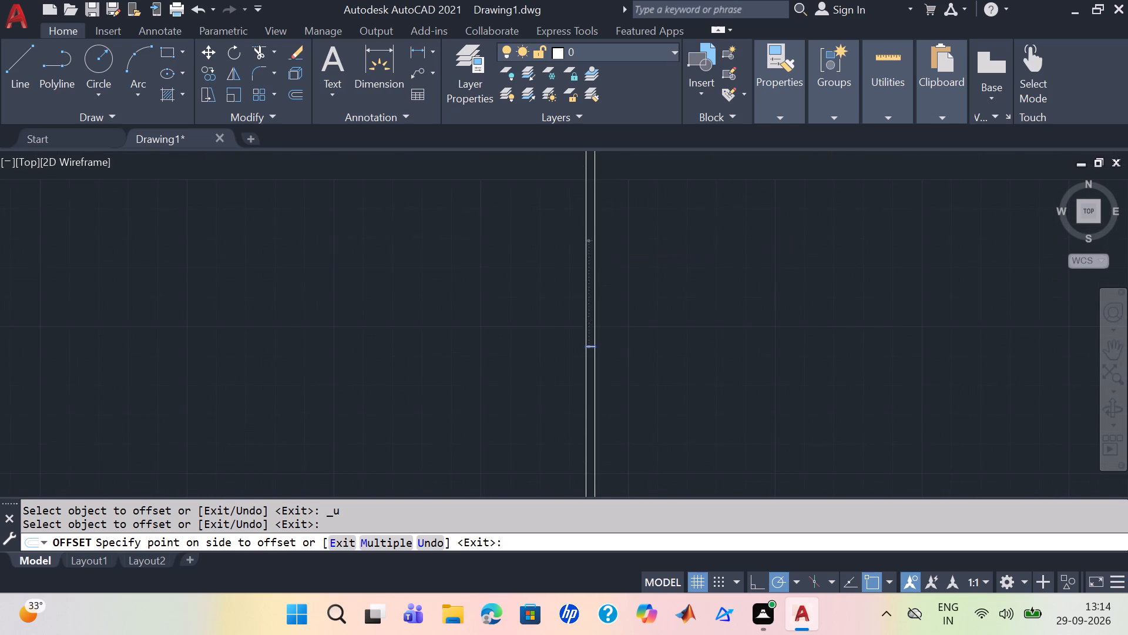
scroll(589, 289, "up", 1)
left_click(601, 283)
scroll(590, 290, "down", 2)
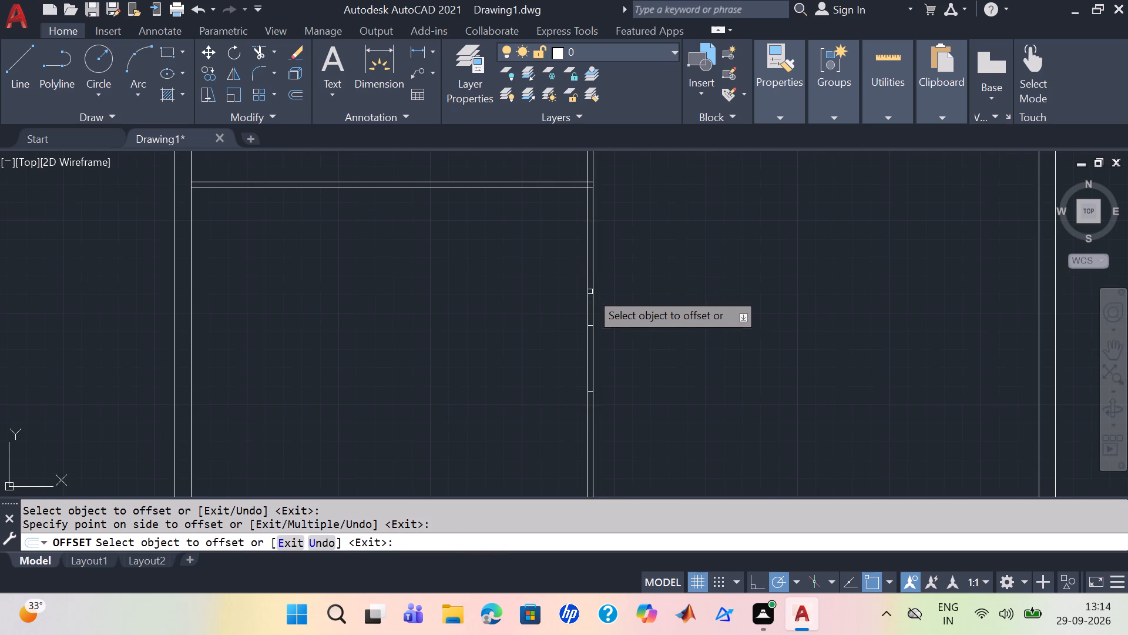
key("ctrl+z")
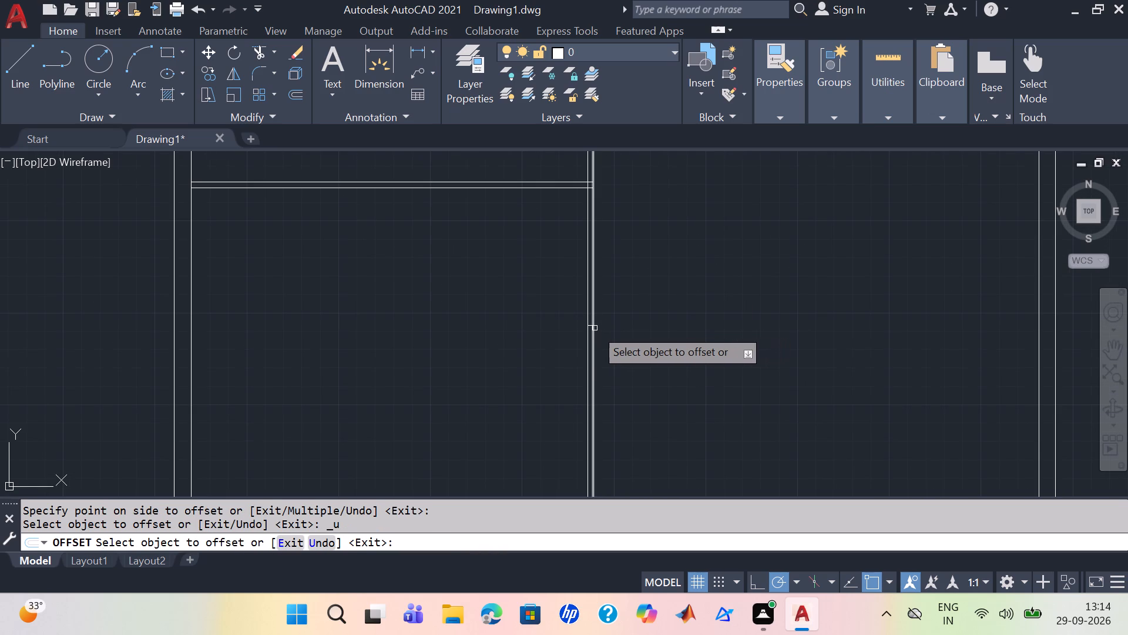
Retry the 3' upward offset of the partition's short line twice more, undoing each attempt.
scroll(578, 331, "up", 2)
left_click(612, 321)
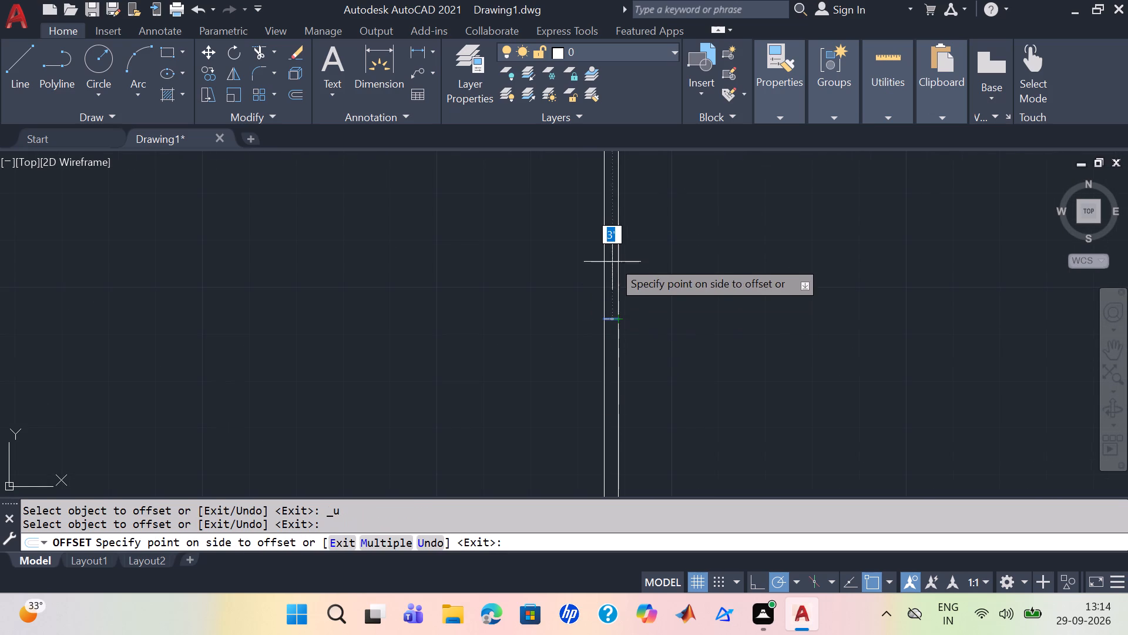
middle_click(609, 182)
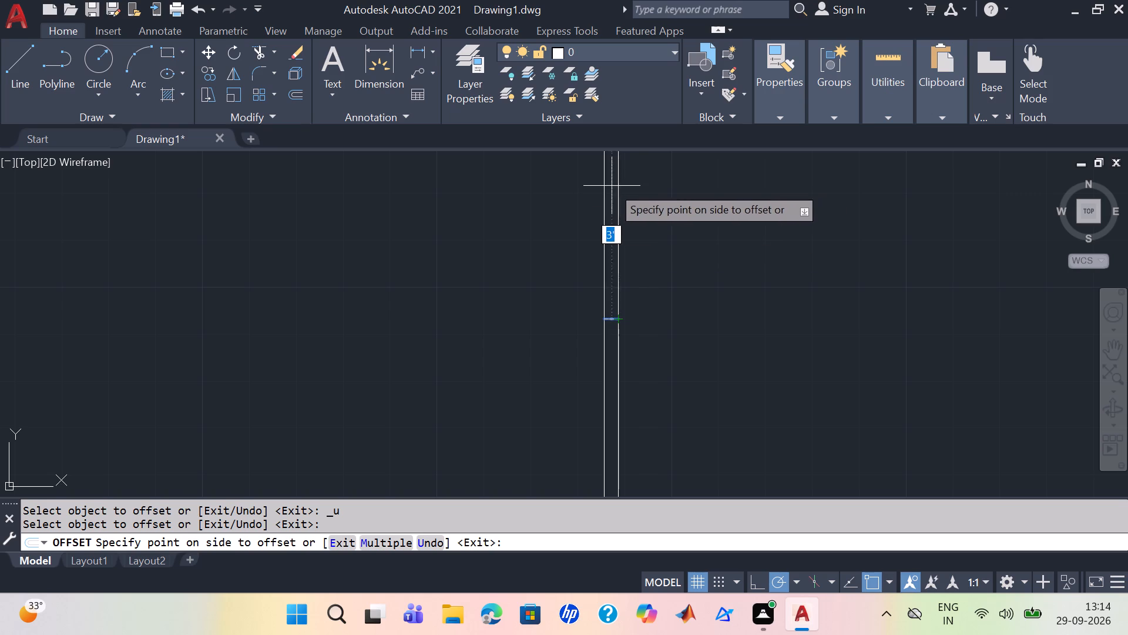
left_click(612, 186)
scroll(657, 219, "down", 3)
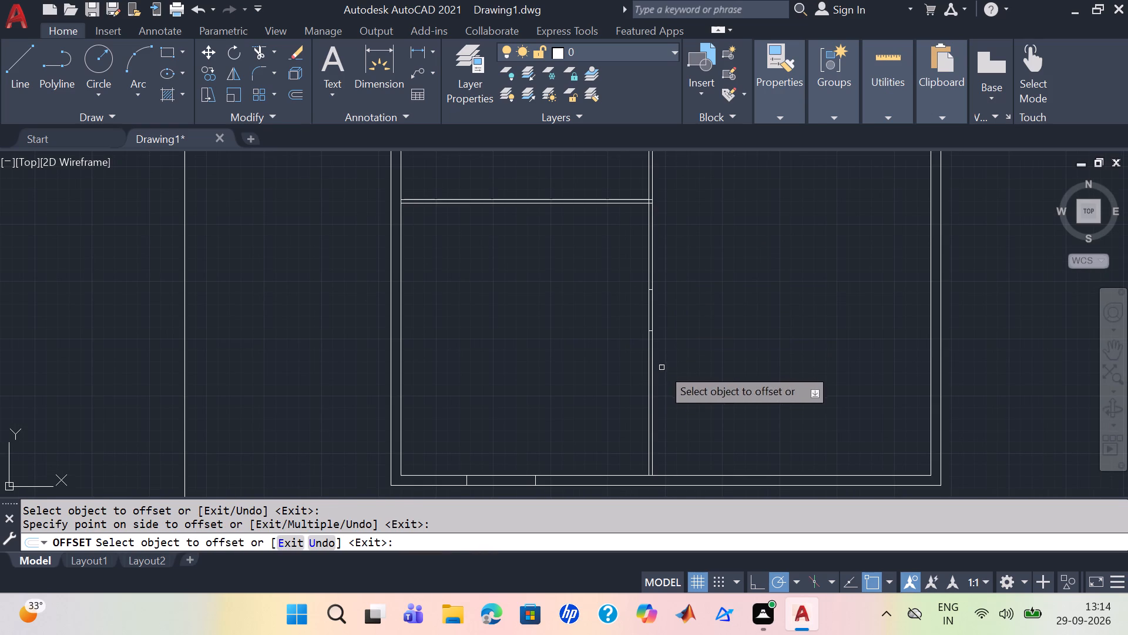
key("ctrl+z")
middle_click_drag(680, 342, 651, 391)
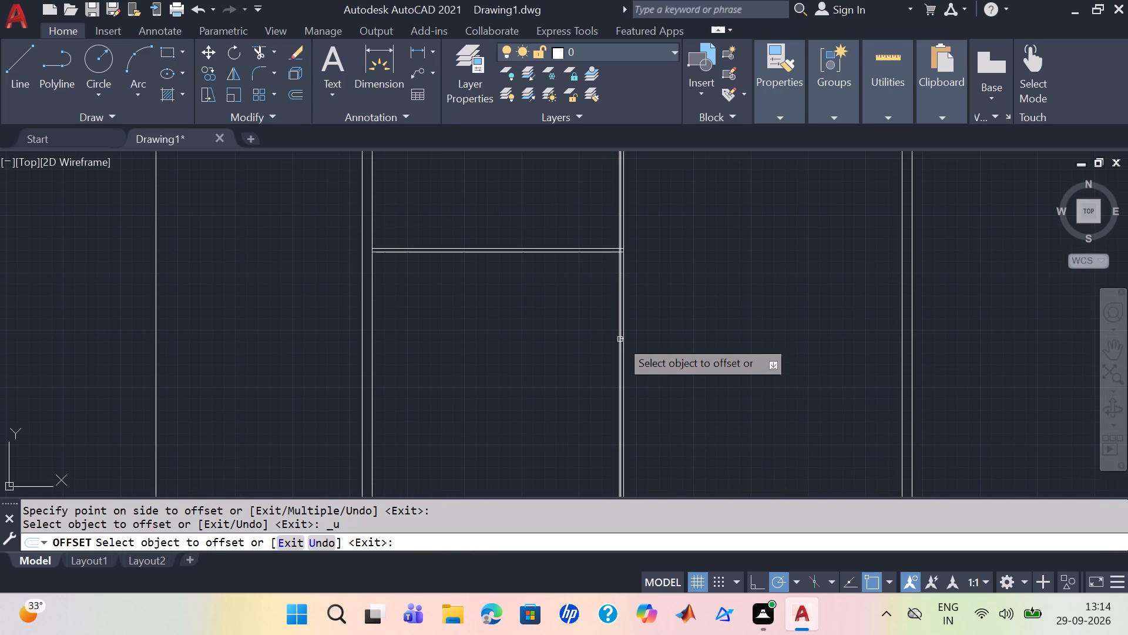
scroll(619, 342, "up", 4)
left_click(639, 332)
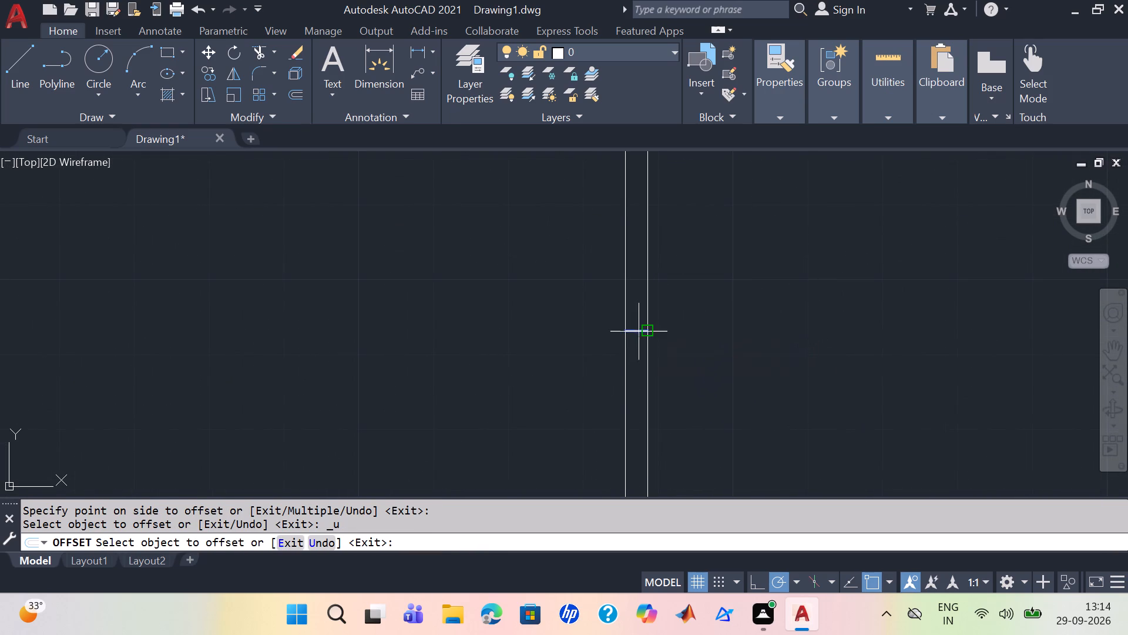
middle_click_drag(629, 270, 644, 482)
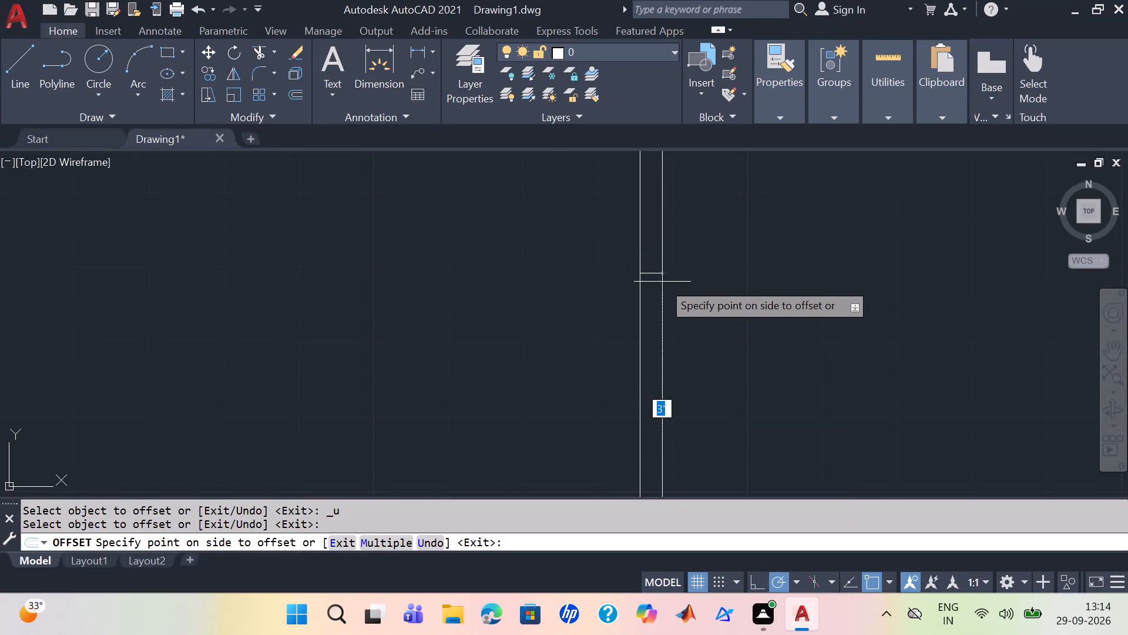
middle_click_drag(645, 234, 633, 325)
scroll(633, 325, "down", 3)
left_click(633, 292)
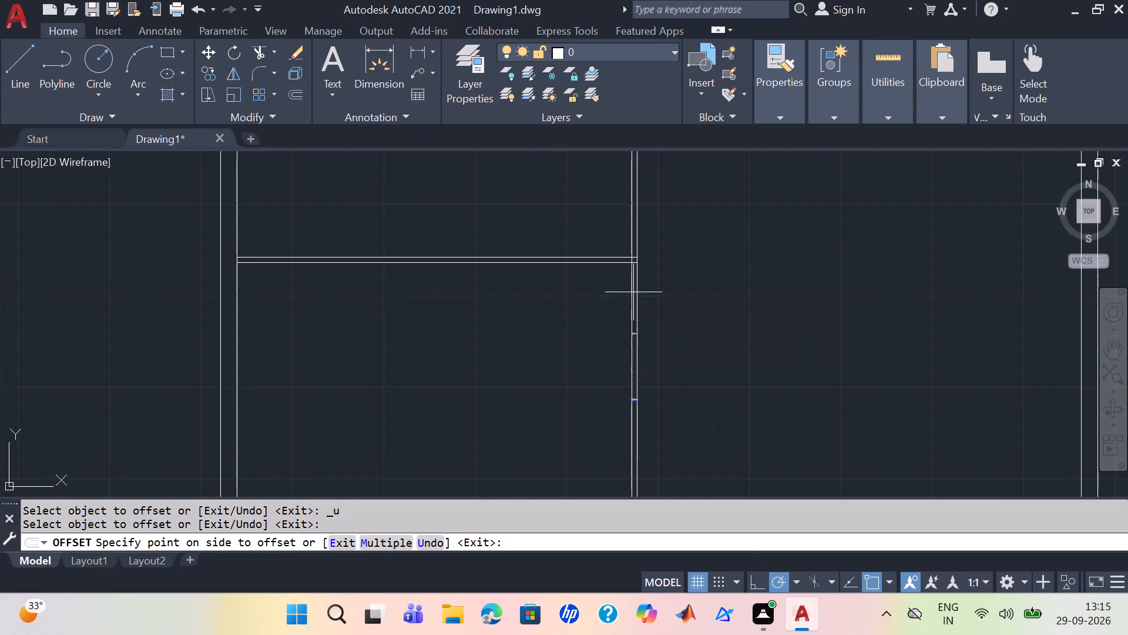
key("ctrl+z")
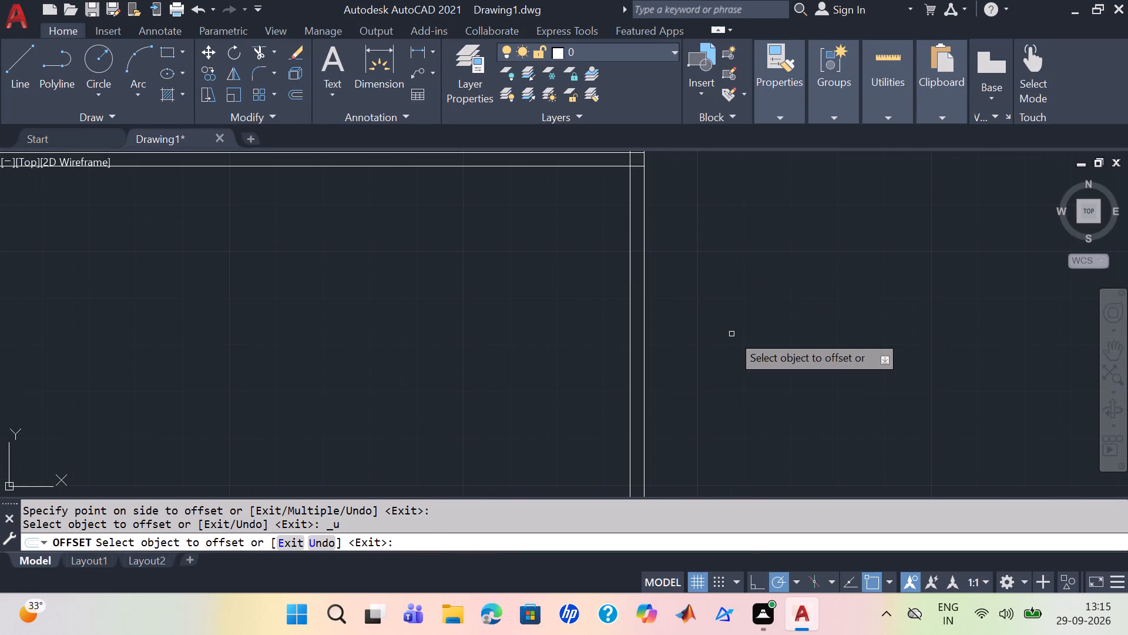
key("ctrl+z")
Erase the remaining short line across the vertical partition beside the lower-left room.
scroll(720, 369, "down", 3)
middle_click_drag(741, 430, 719, 370)
scroll(709, 363, "up", 2)
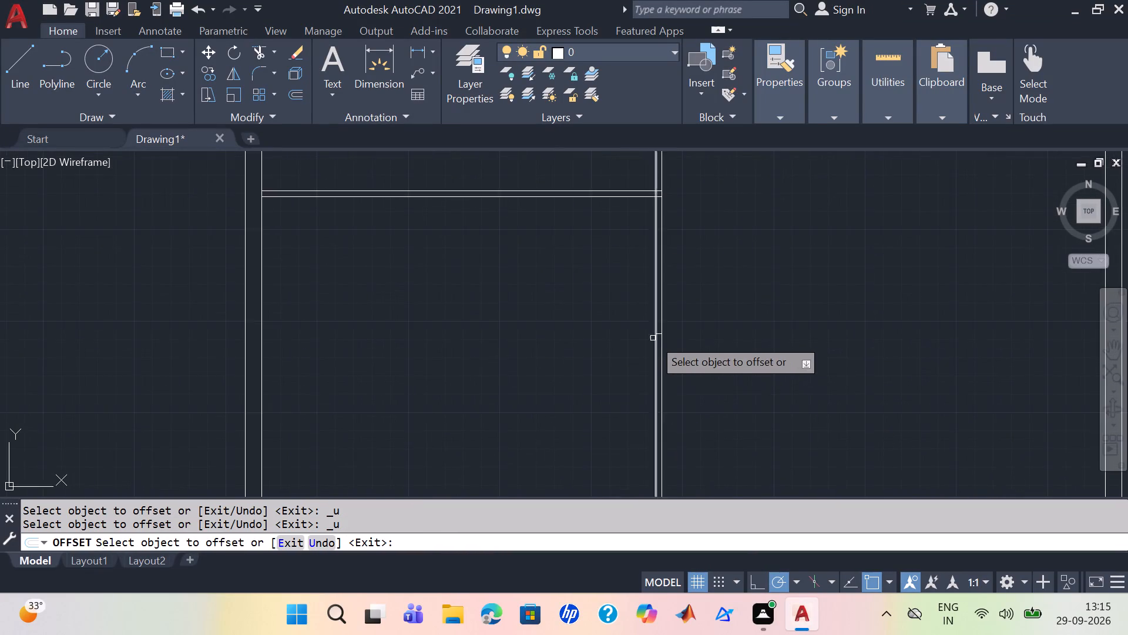
scroll(652, 337, "up", 1)
left_click(674, 336)
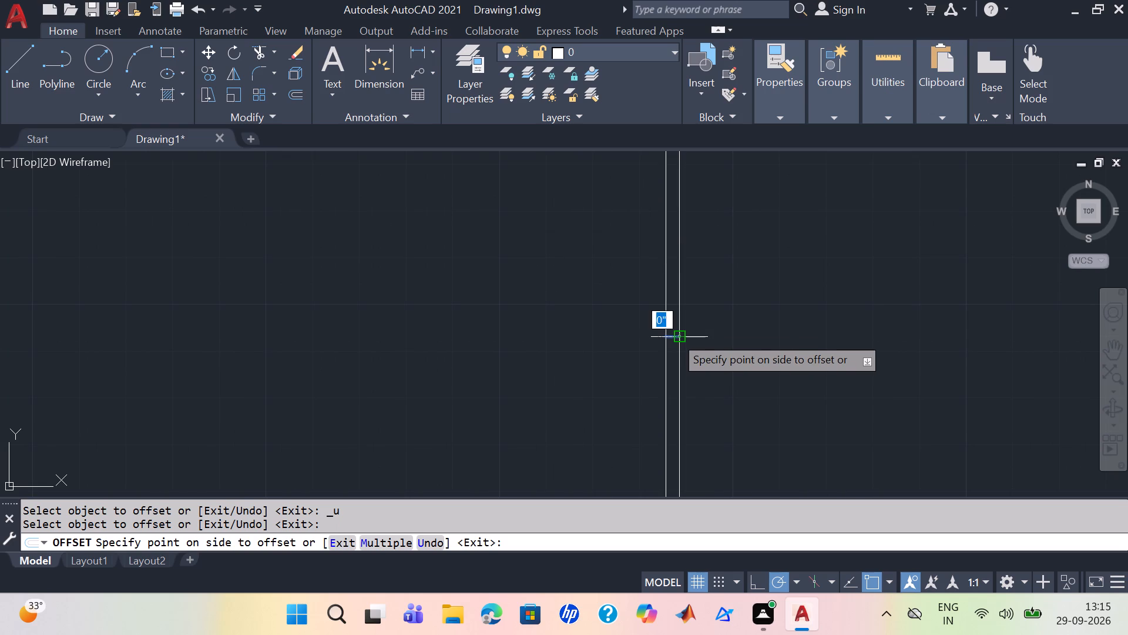
key("Delete")
key("Delete")
key("Escape")
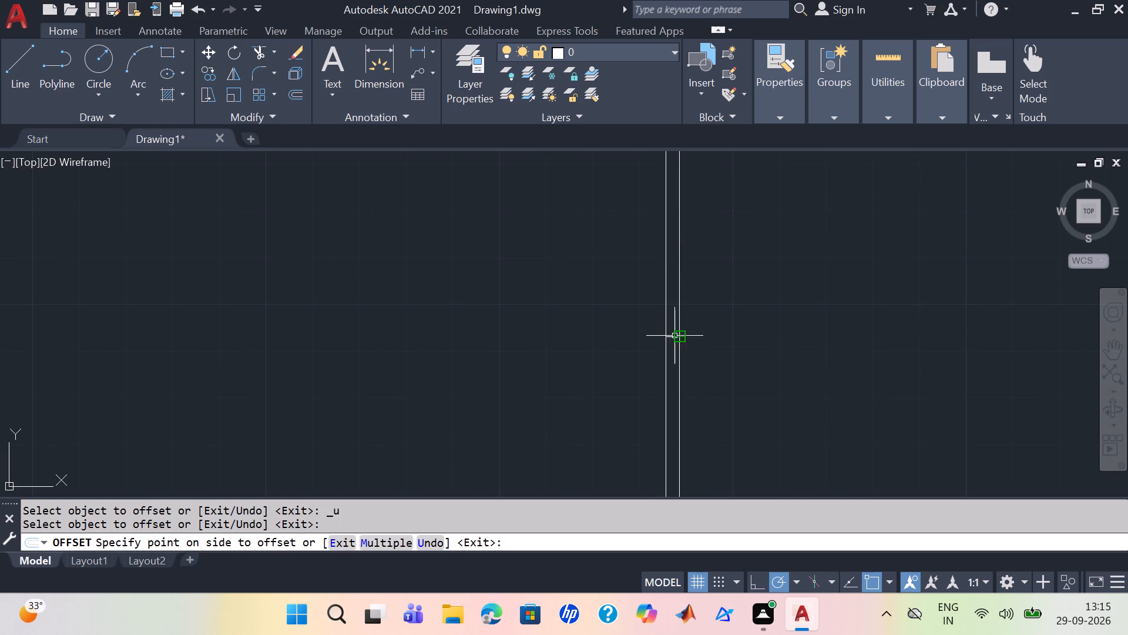
scroll(673, 332, "up", 3)
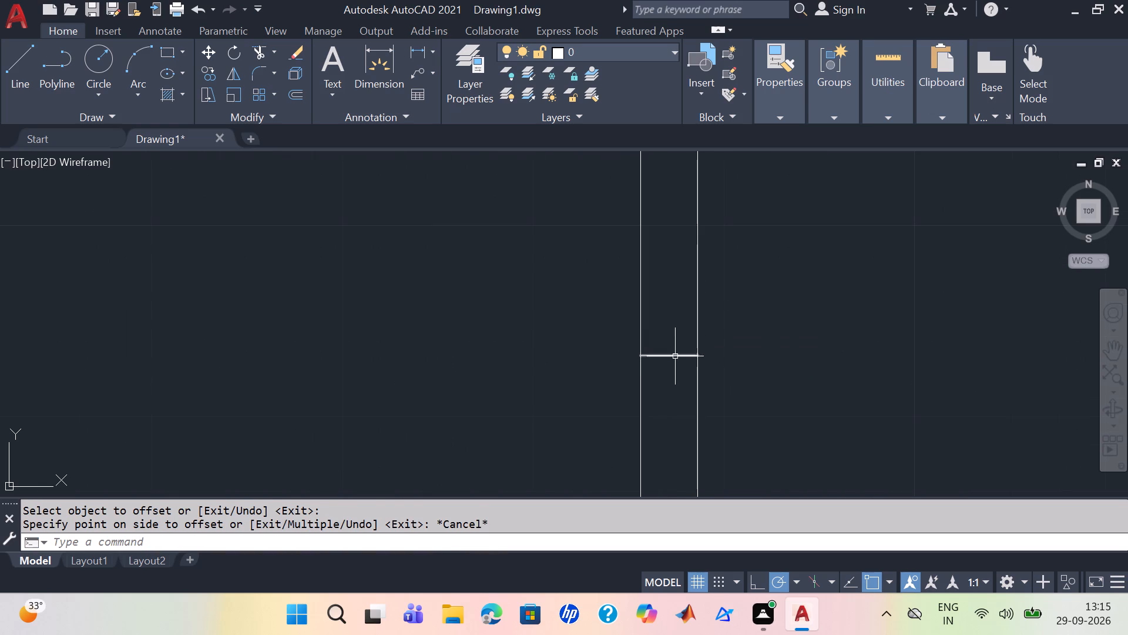
left_click(675, 356)
key("Delete")
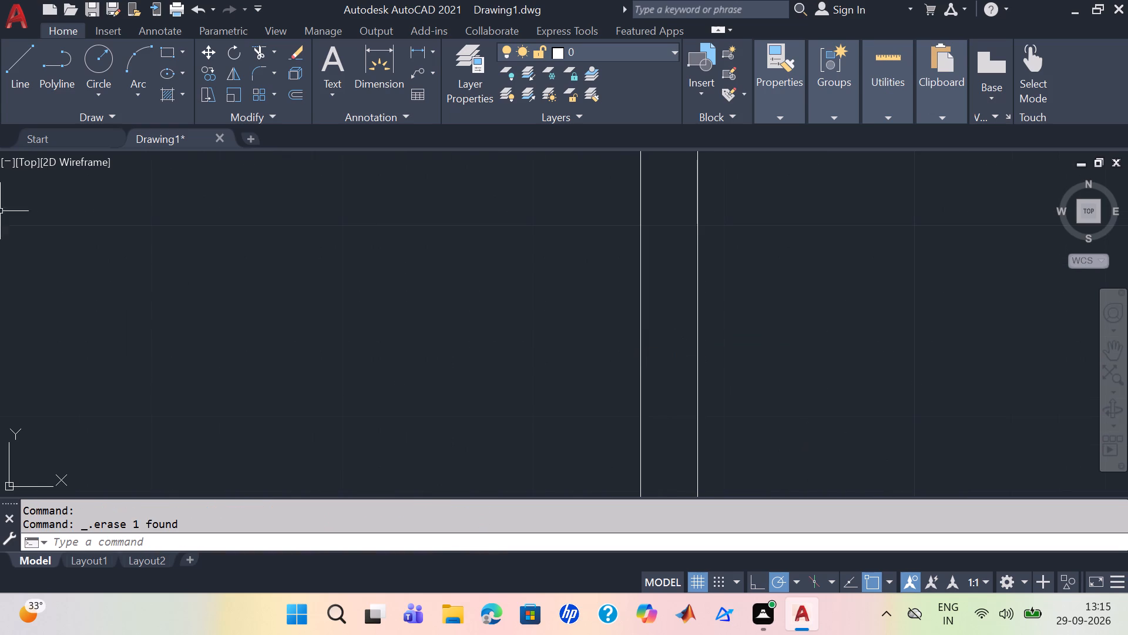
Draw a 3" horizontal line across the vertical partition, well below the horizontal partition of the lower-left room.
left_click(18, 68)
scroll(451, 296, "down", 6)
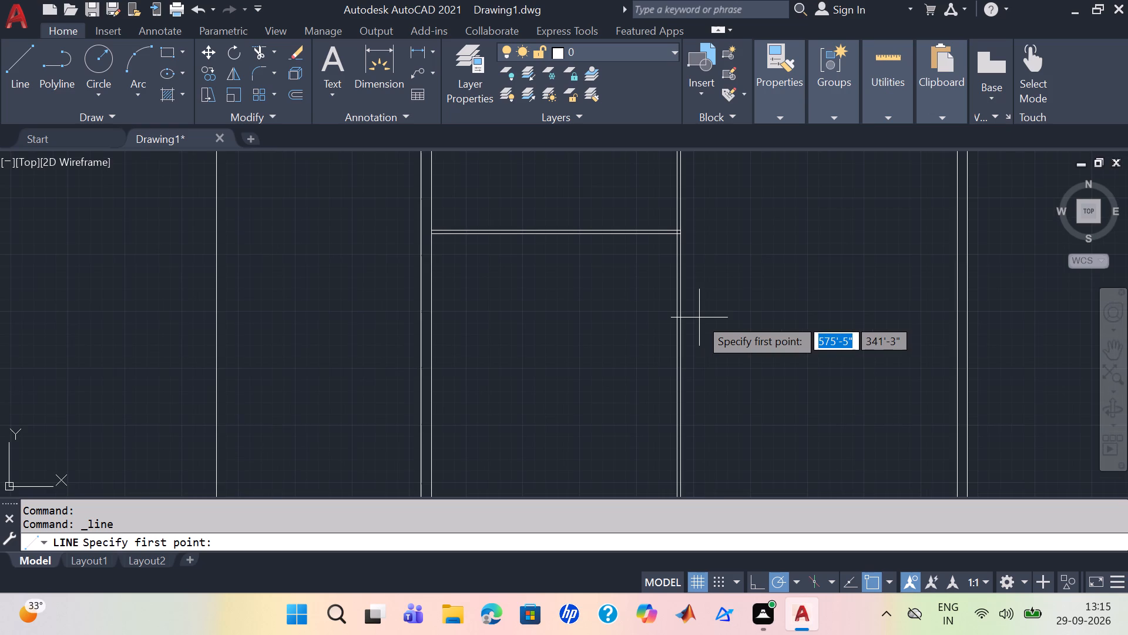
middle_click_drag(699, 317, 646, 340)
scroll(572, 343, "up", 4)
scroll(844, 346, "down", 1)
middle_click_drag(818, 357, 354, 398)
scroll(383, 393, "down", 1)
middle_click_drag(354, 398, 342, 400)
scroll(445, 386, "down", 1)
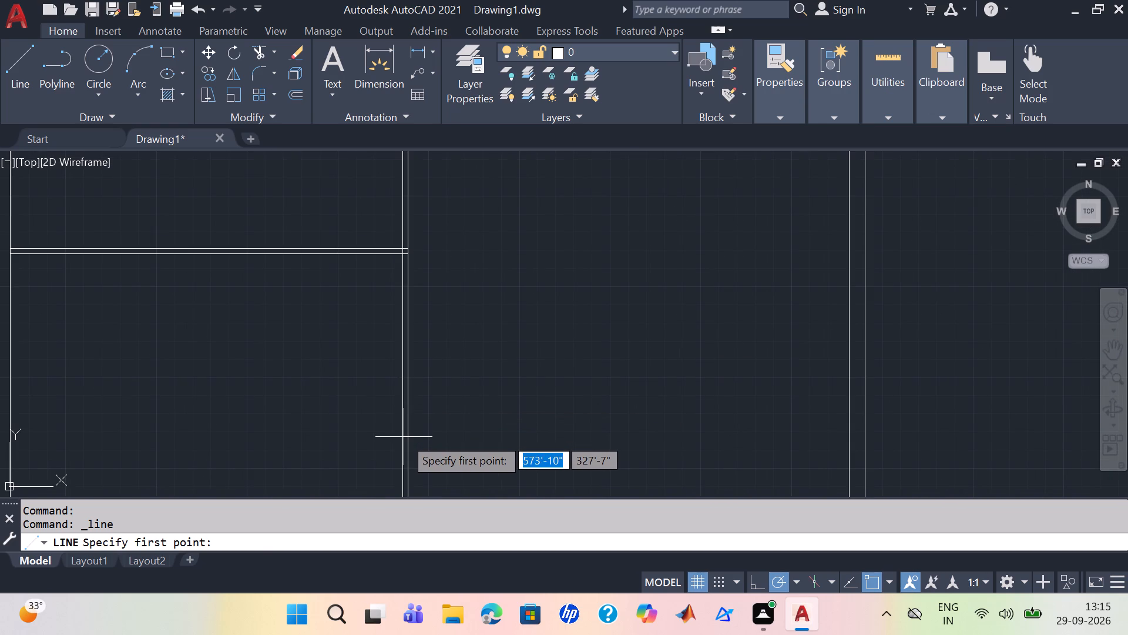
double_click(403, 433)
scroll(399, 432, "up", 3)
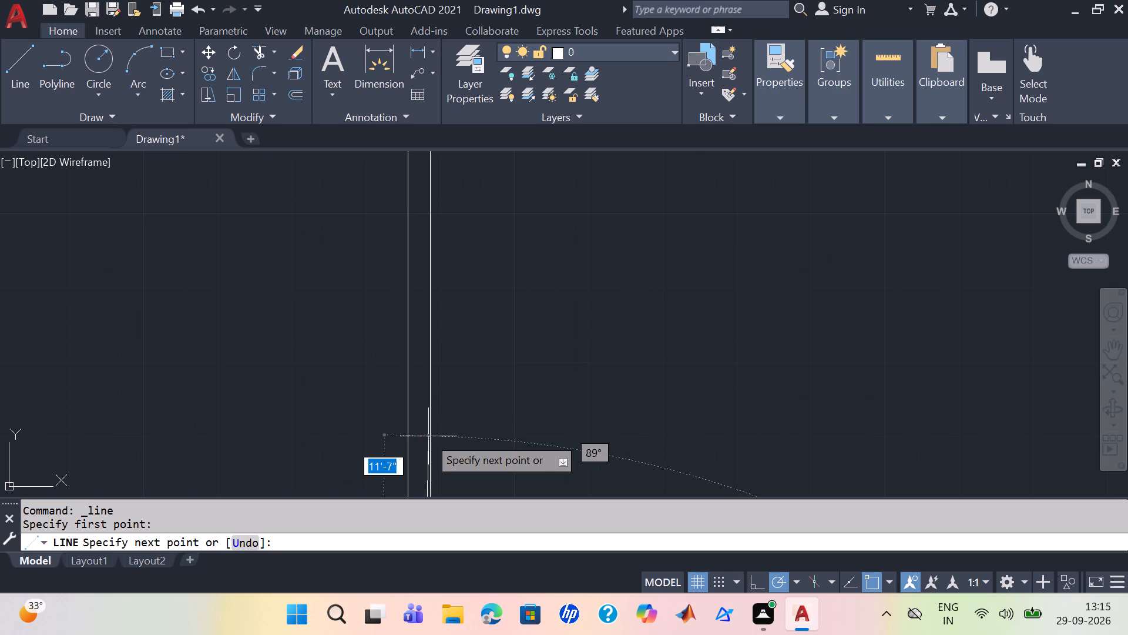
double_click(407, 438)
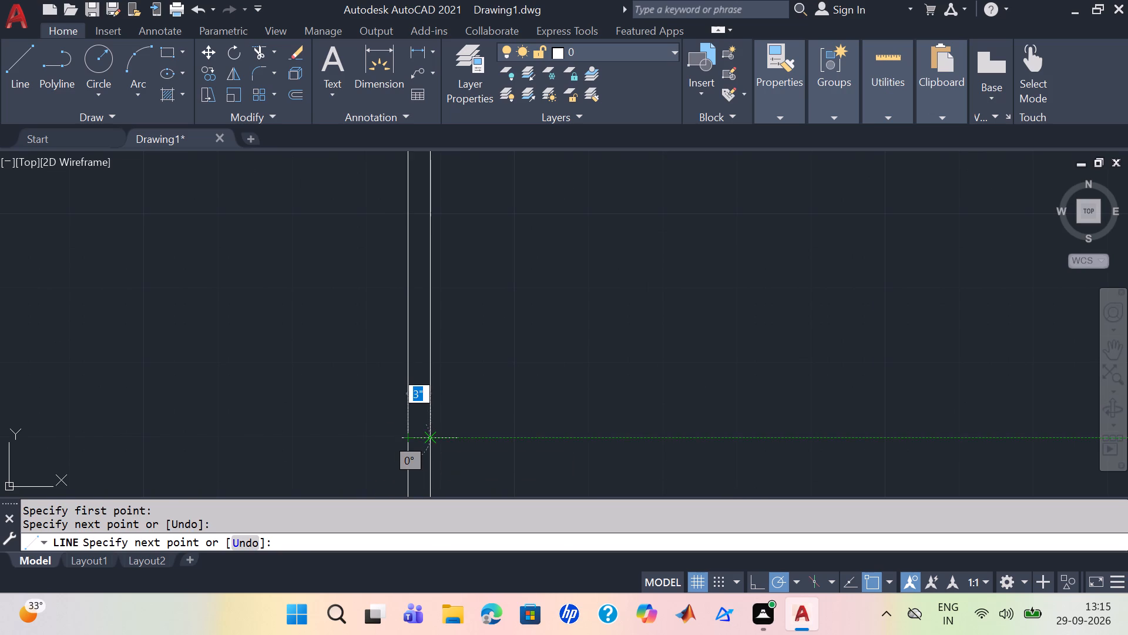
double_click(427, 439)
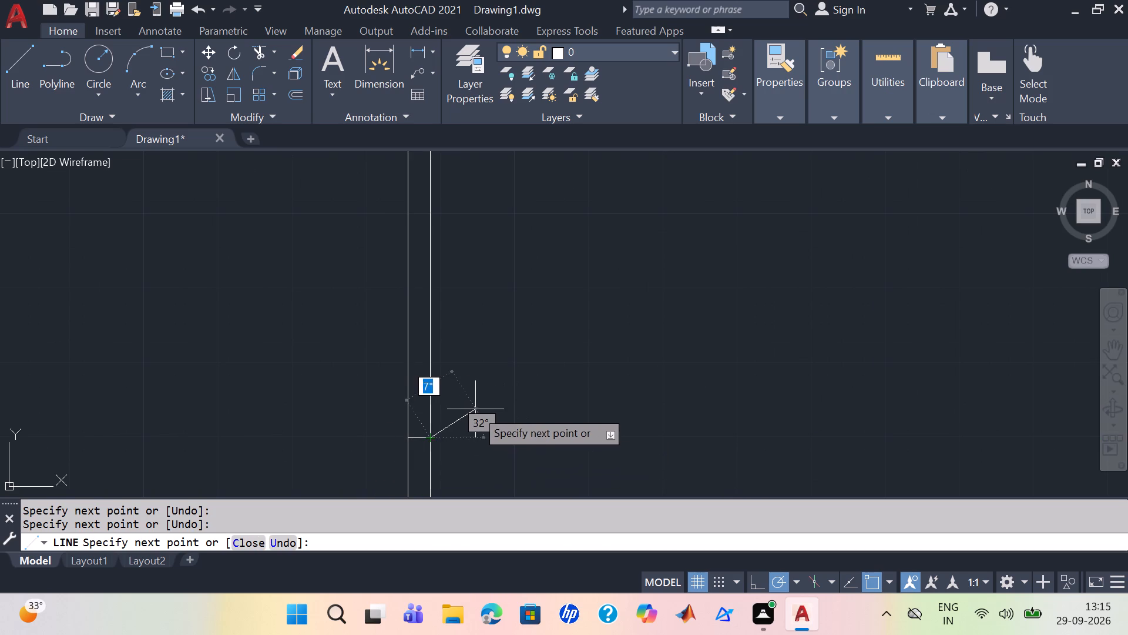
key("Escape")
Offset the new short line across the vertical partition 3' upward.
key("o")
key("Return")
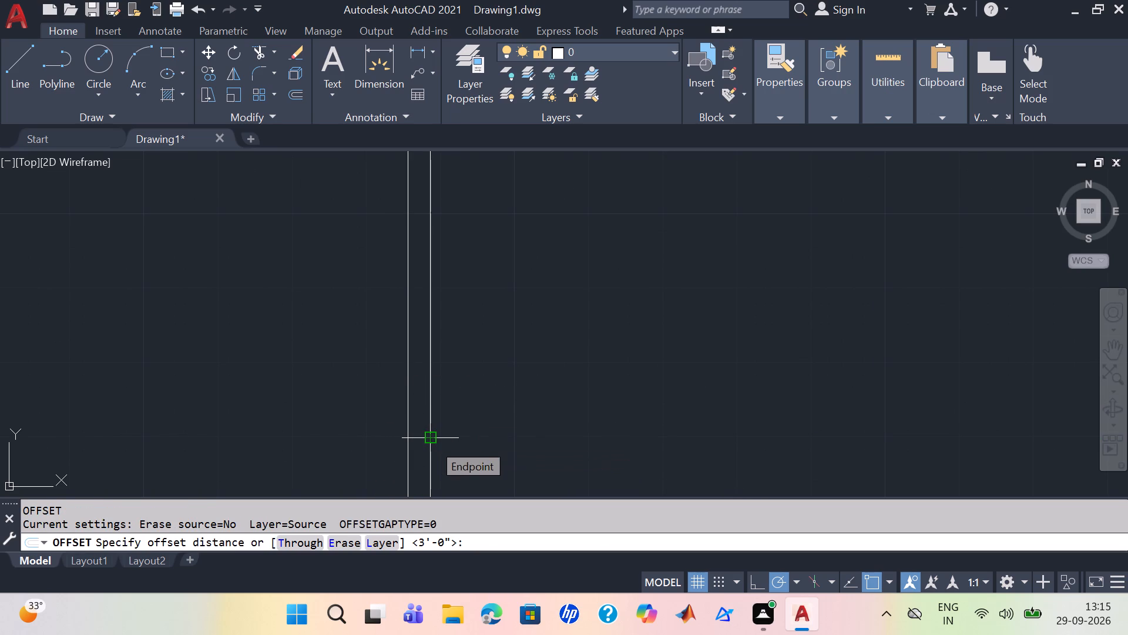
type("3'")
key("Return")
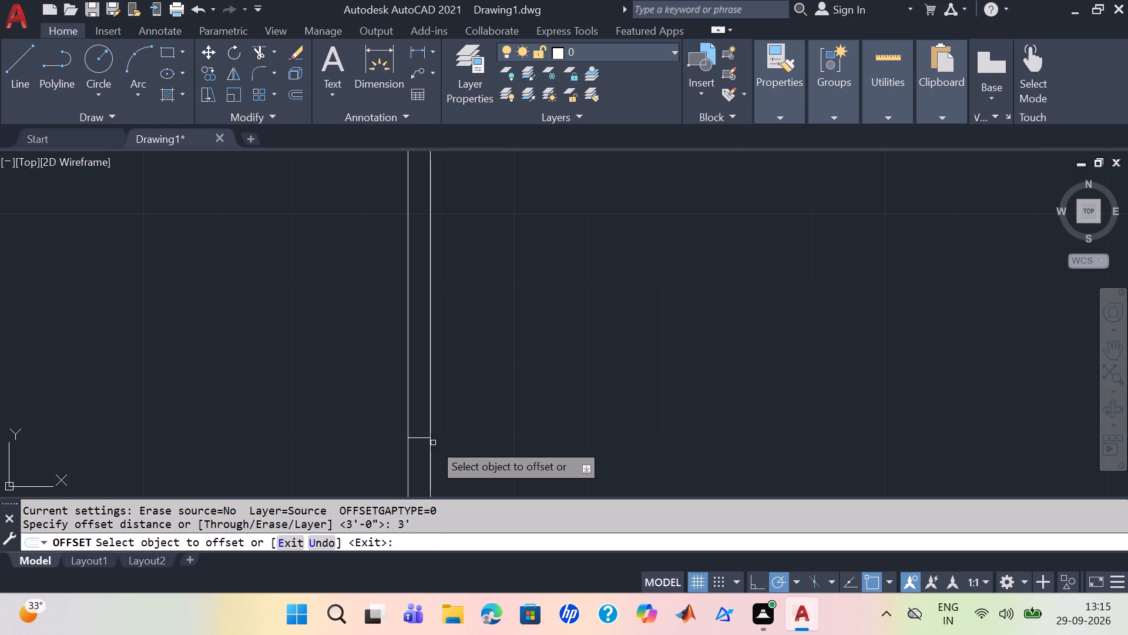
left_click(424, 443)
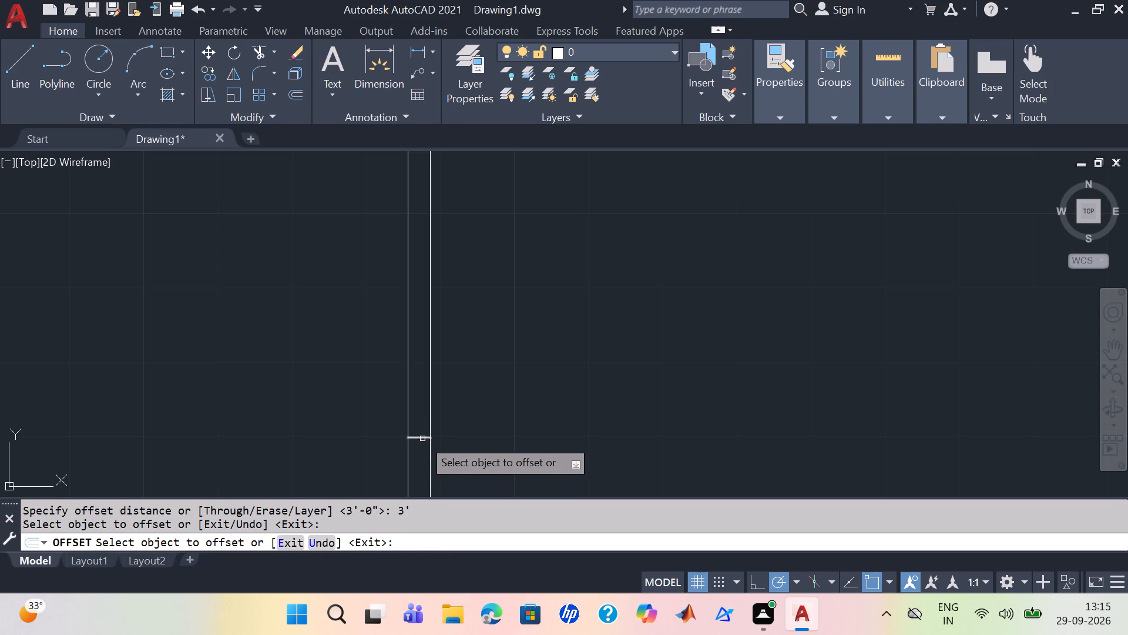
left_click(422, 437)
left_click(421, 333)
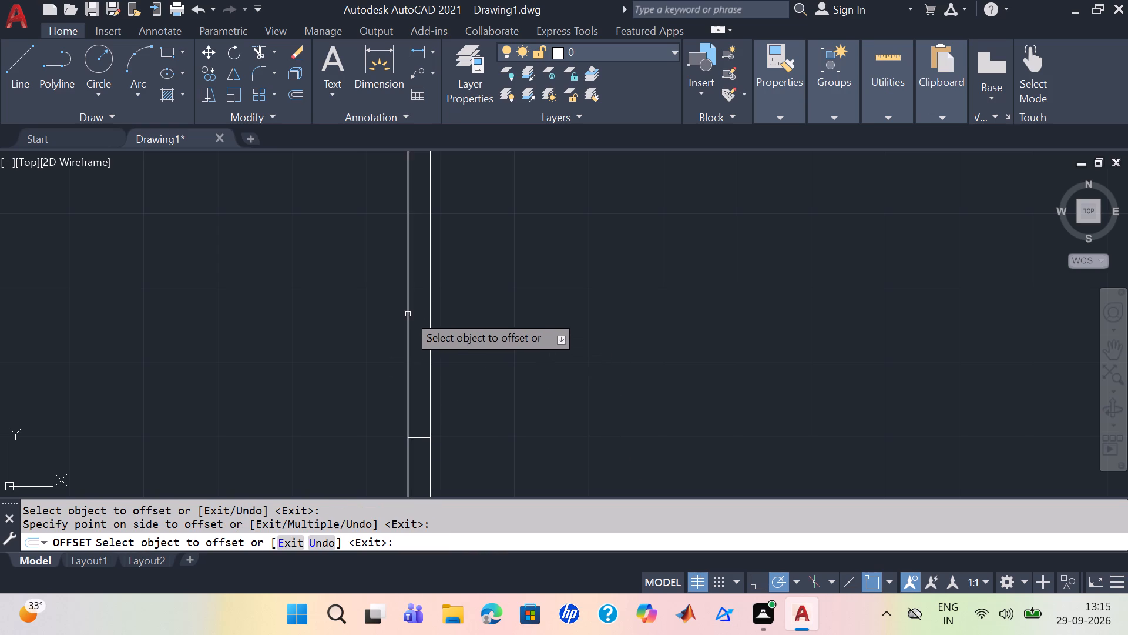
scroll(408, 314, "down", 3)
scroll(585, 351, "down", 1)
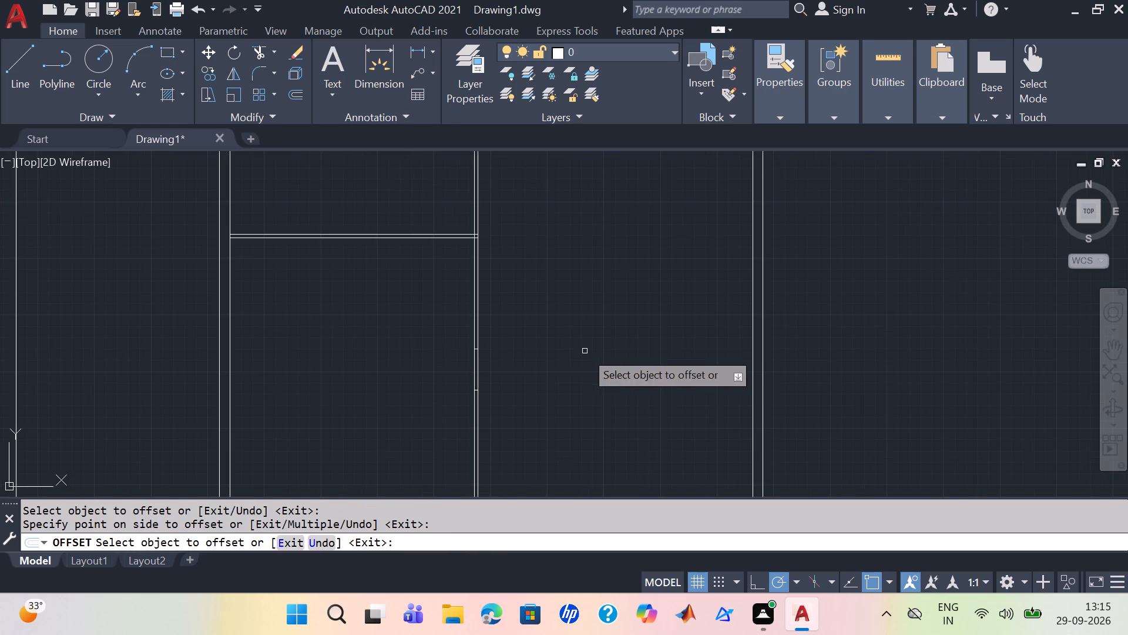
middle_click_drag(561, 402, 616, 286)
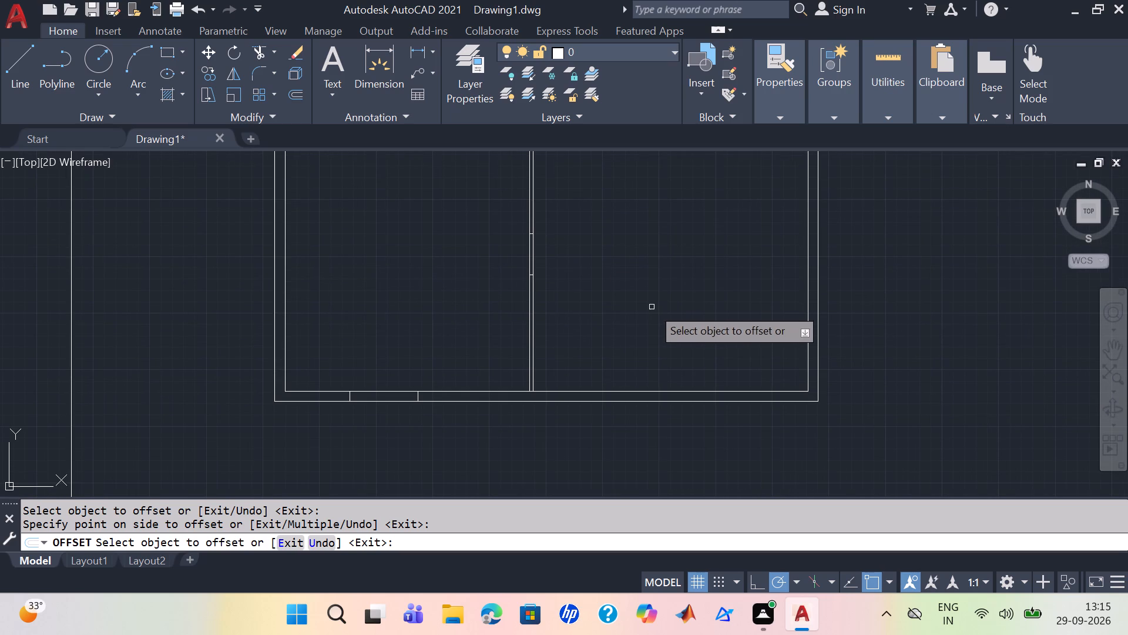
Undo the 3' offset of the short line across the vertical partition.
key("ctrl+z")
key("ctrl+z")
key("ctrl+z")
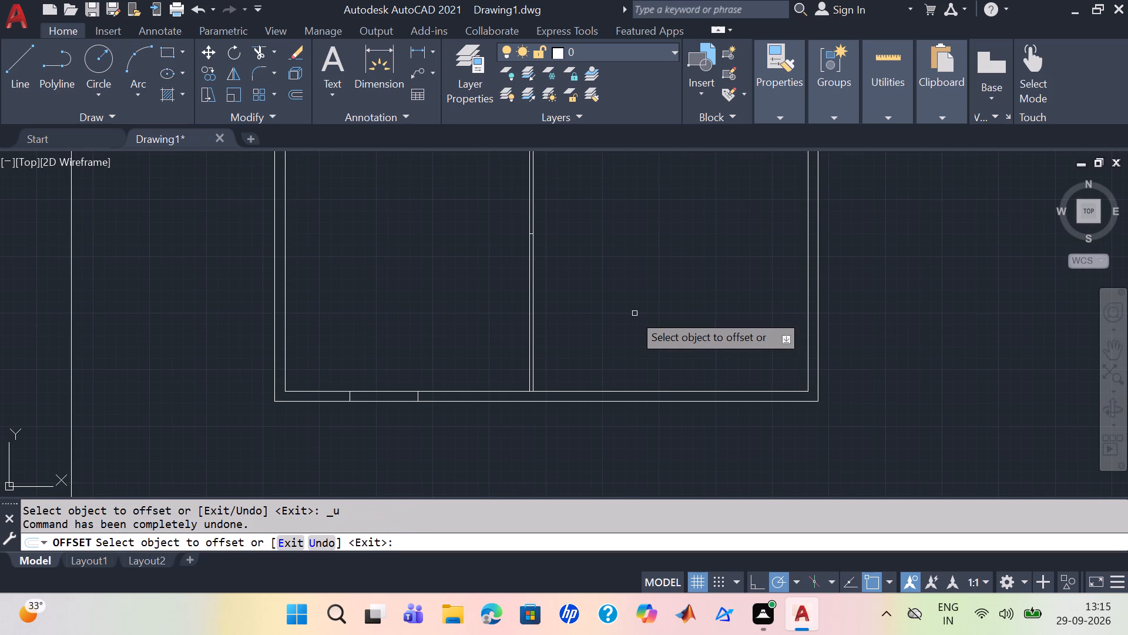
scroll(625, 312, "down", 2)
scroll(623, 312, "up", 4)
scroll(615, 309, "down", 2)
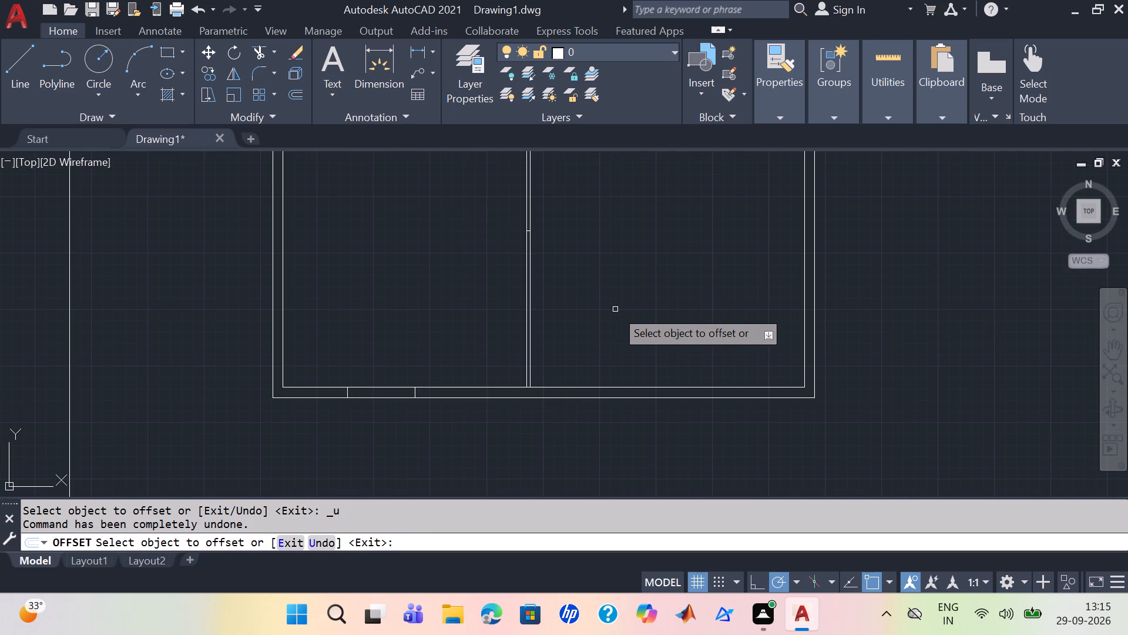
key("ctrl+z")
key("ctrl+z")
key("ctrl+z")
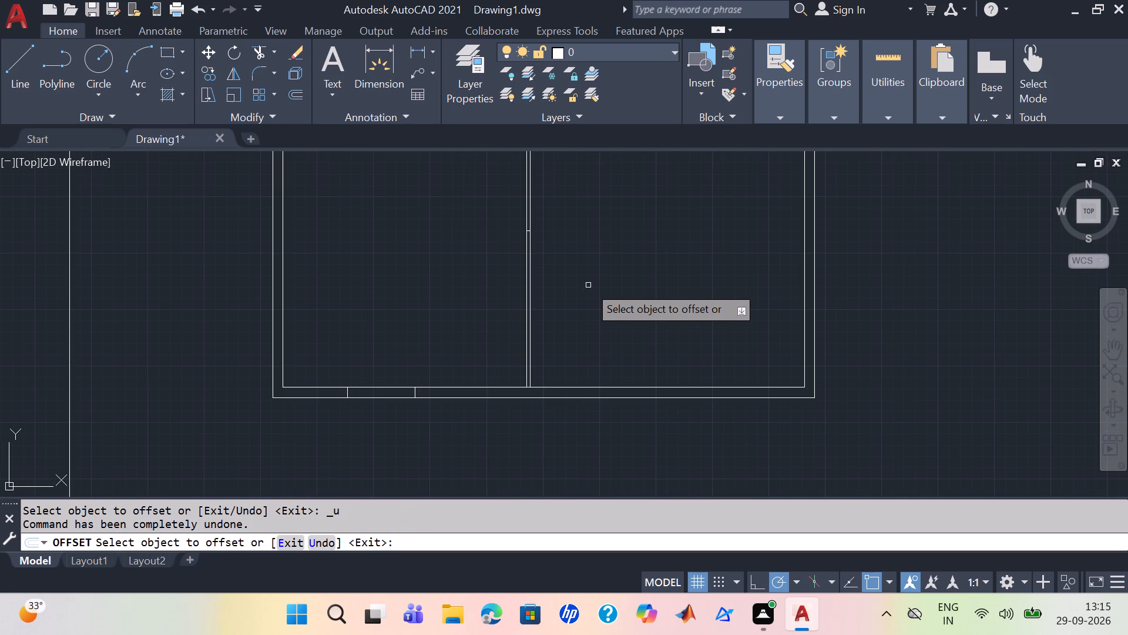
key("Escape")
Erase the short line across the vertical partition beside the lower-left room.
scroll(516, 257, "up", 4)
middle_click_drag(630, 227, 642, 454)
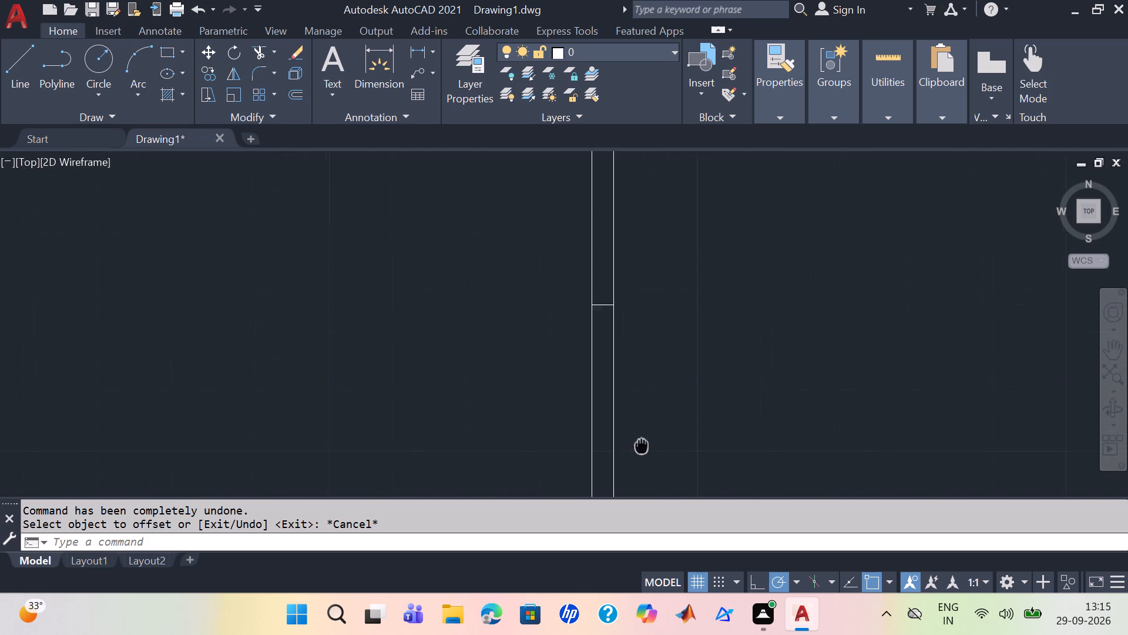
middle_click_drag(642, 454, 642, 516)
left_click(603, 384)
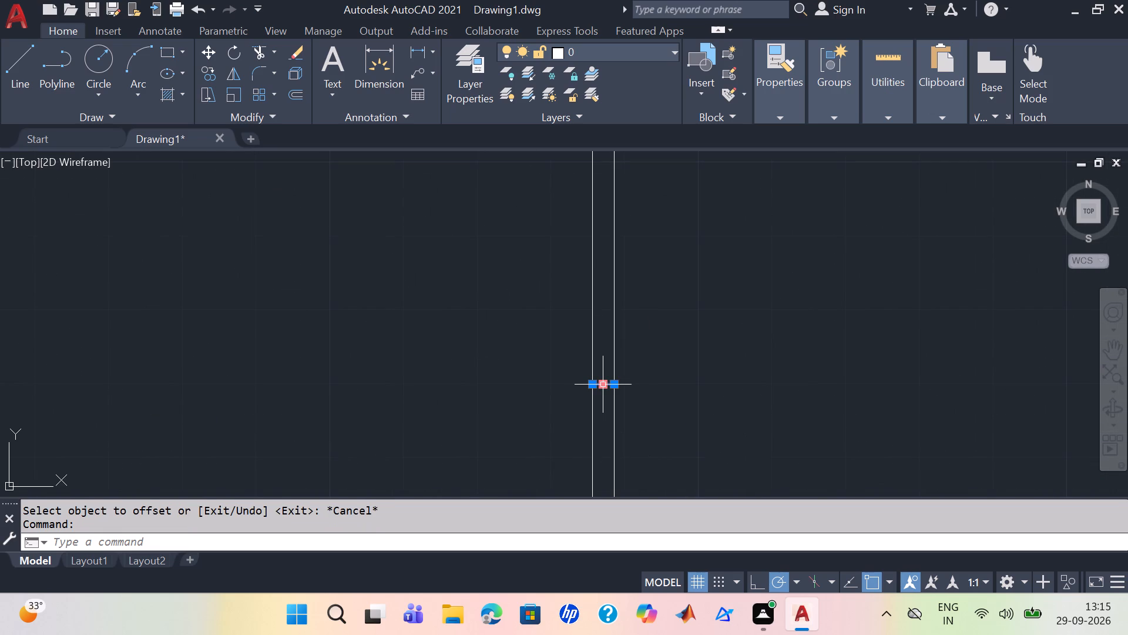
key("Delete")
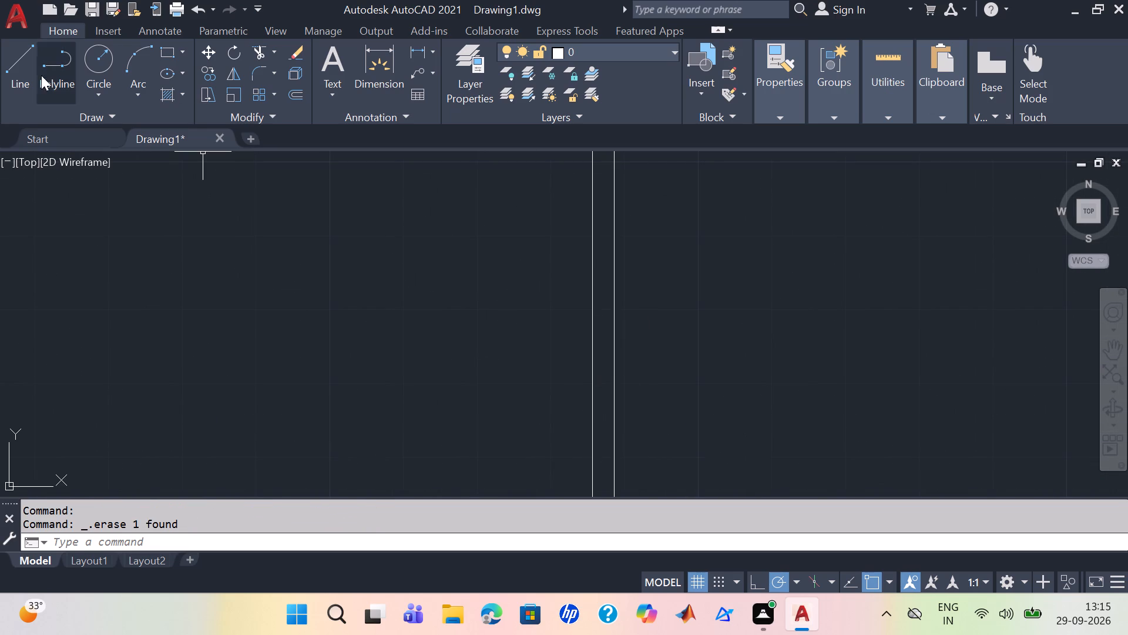
Draw a 3" horizontal line across the vertical partition, just below its junction with the horizontal partition.
left_click(16, 73)
middle_click_drag(561, 273, 526, 477)
scroll(764, 311, "down", 3)
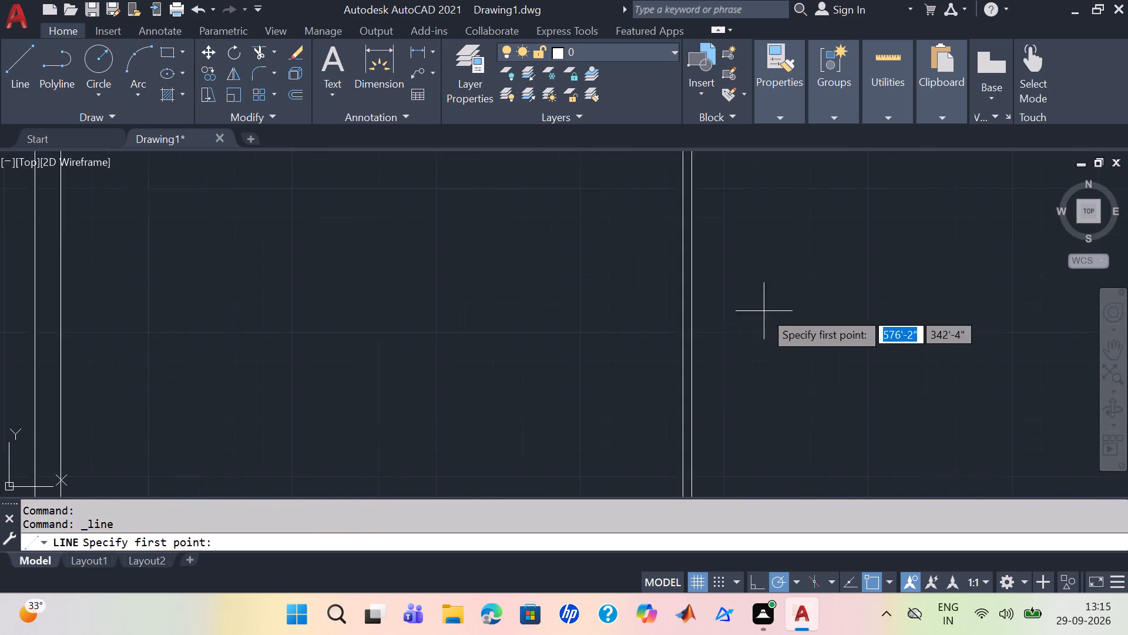
middle_click_drag(778, 271, 627, 353)
scroll(605, 316, "up", 3)
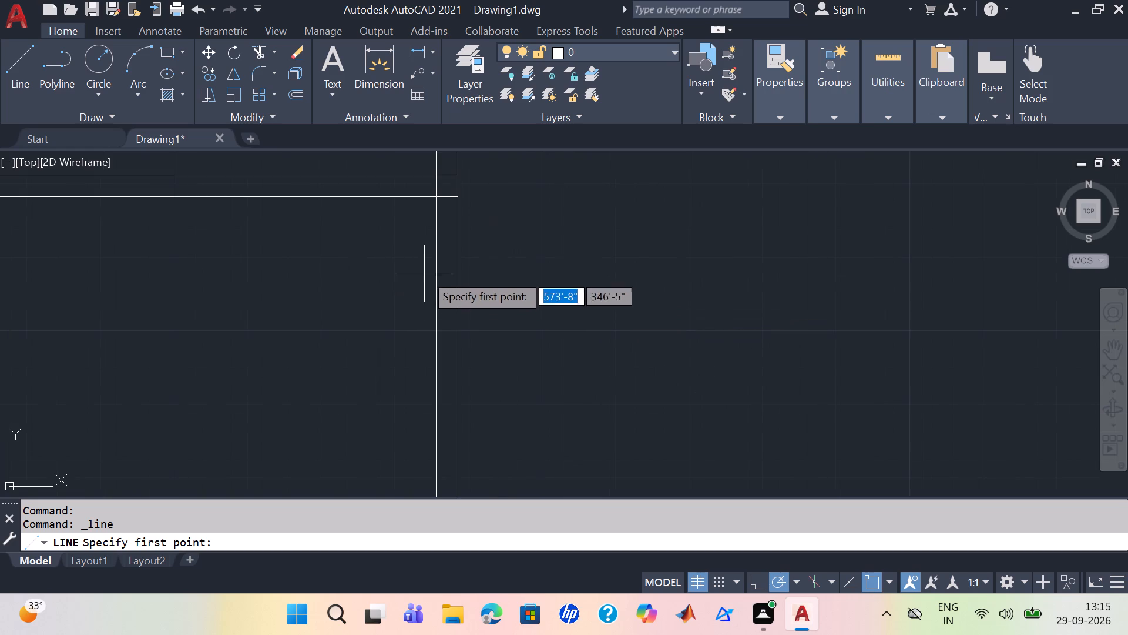
double_click(436, 273)
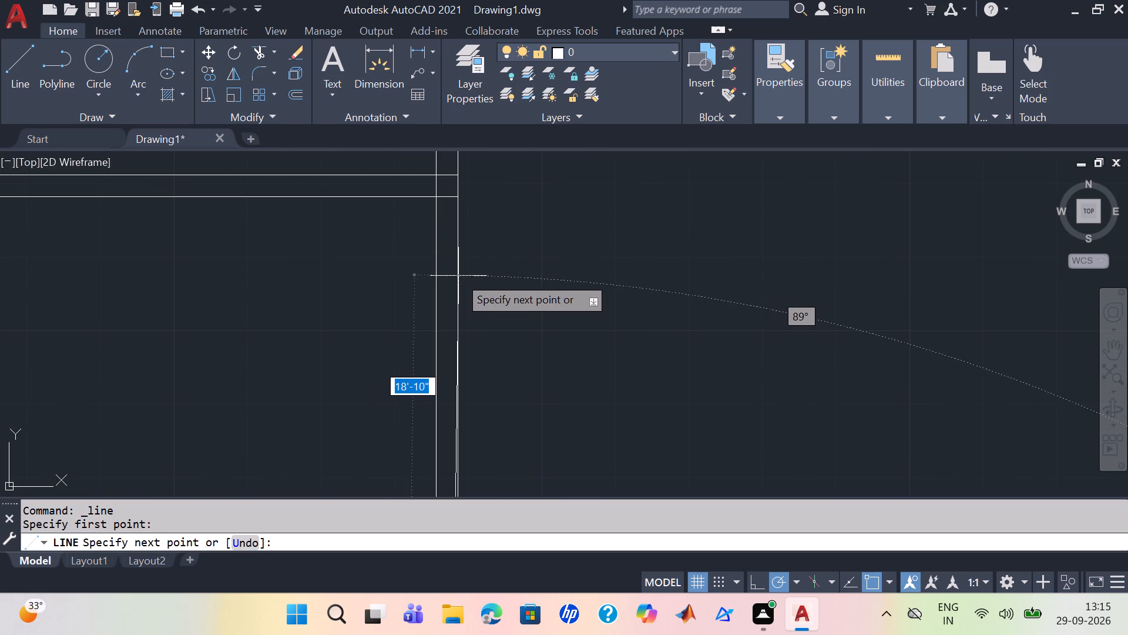
double_click(437, 268)
double_click(459, 276)
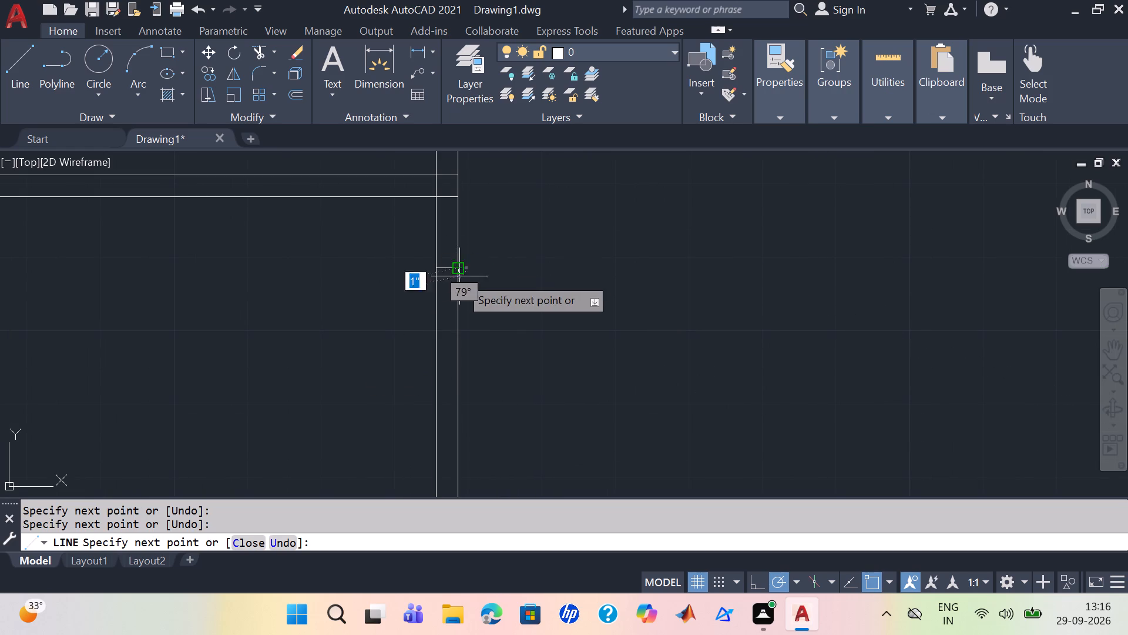
key("Escape")
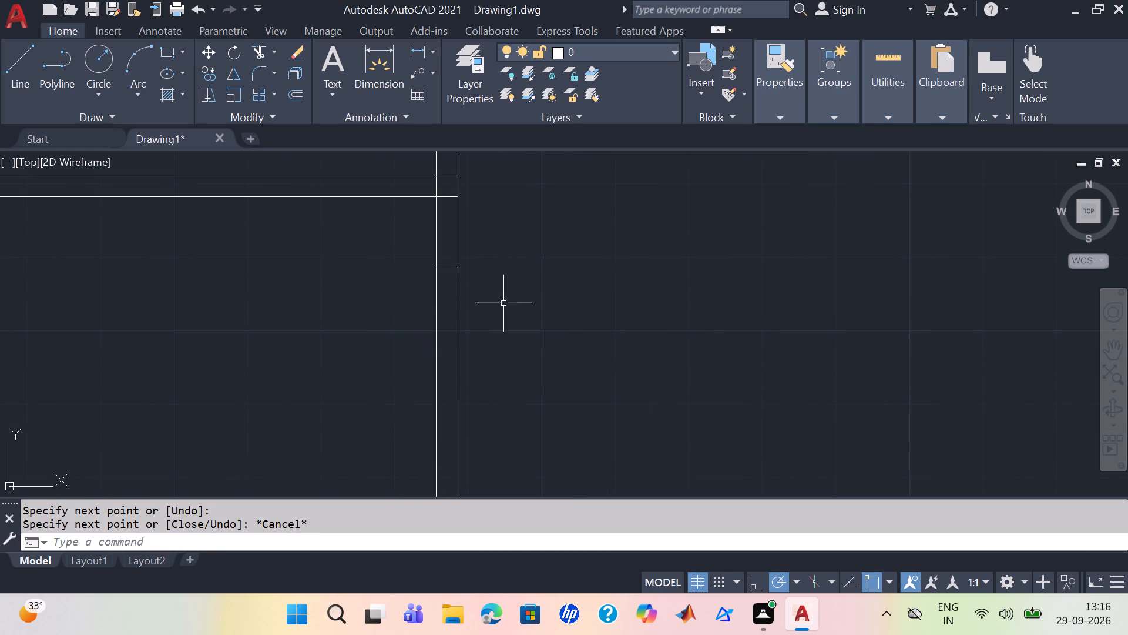
Offset the short line across the vertical partition, just below its junction with the horizontal partition, 3' upward and 3' downward.
key("o")
key("Return")
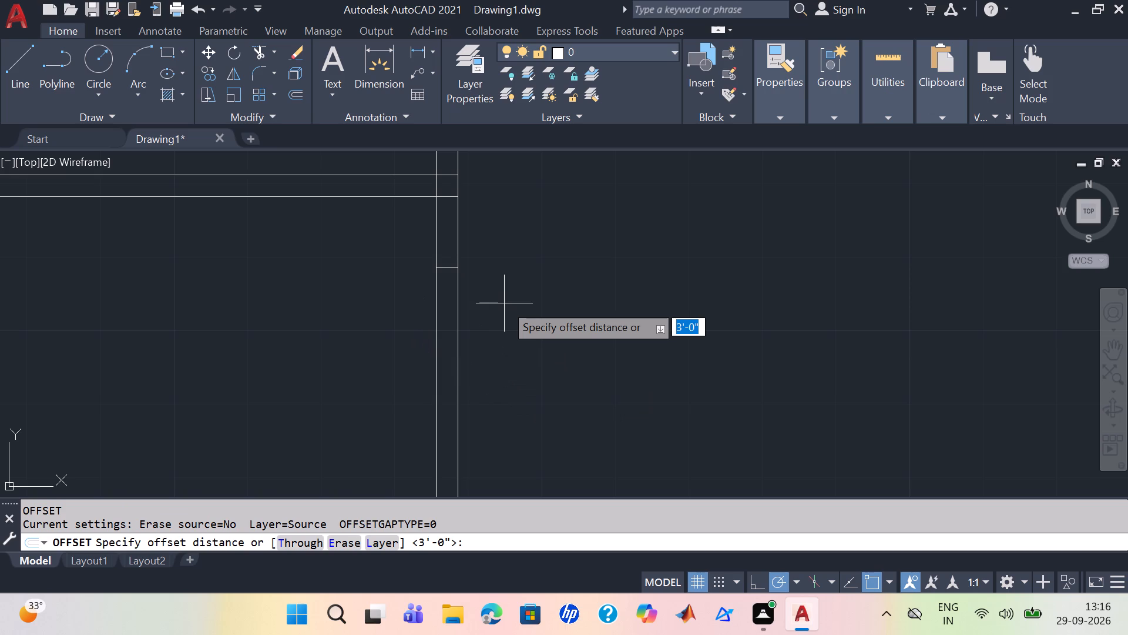
left_click(451, 269)
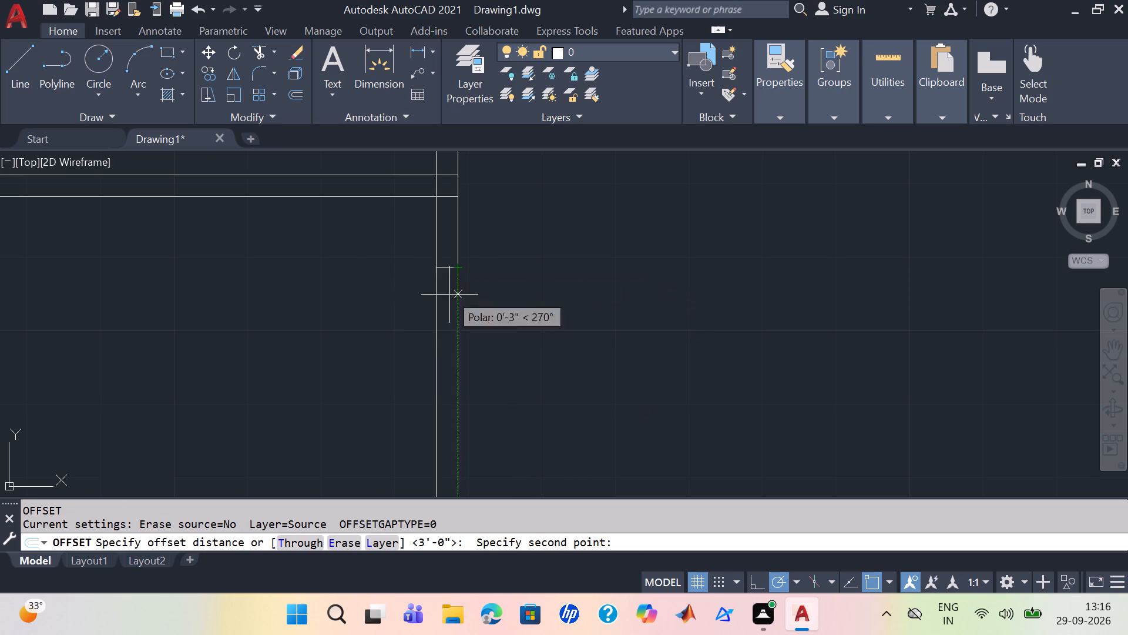
scroll(454, 423, "down", 2)
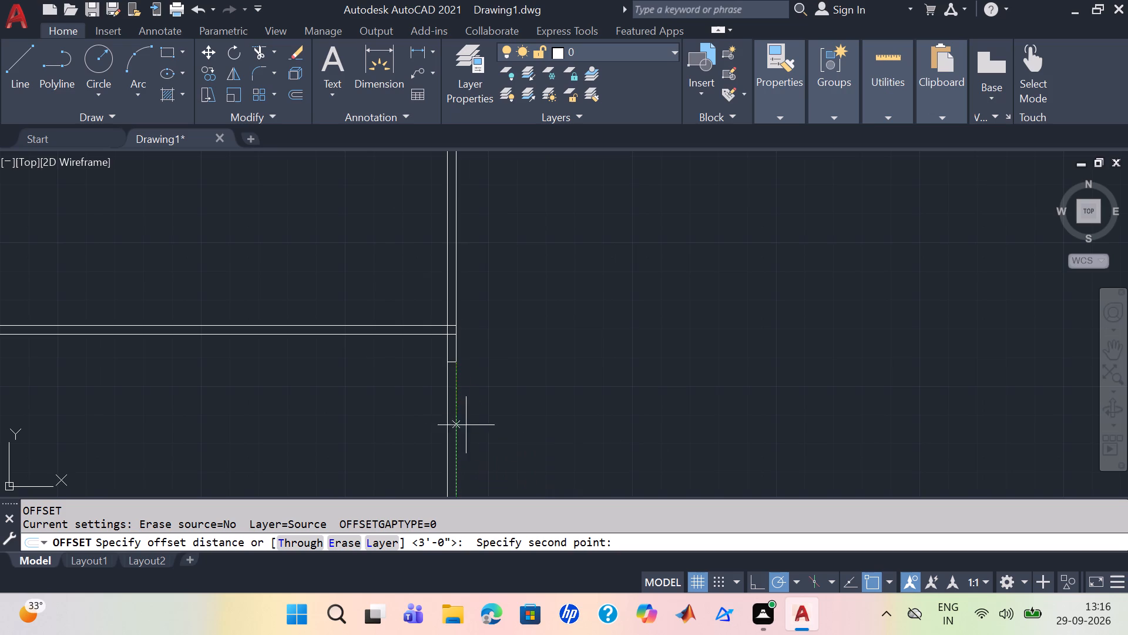
scroll(477, 465, "down", 3)
scroll(479, 435, "up", 4)
middle_click_drag(468, 457, 489, 196)
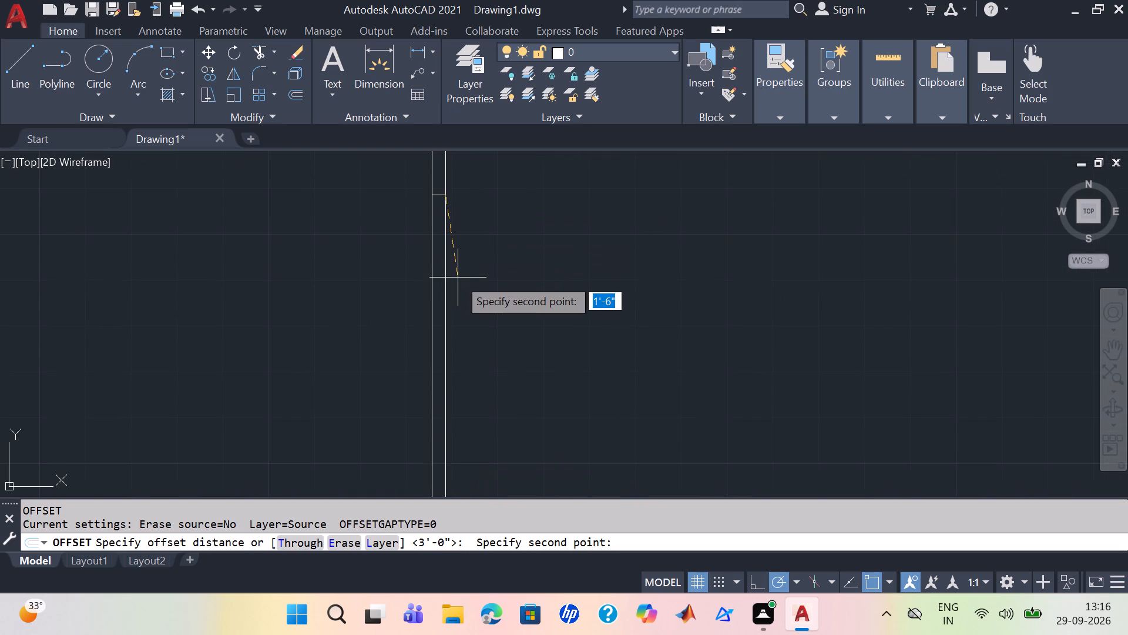
type("3'")
key("Return")
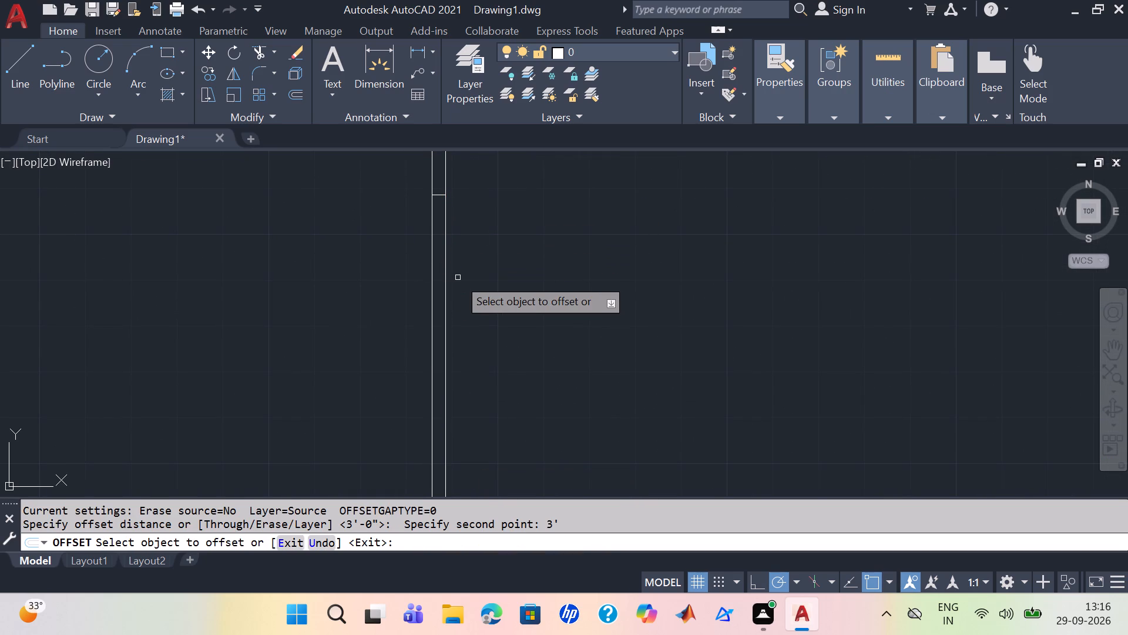
scroll(613, 374, "down", 2)
scroll(555, 317, "up", 2)
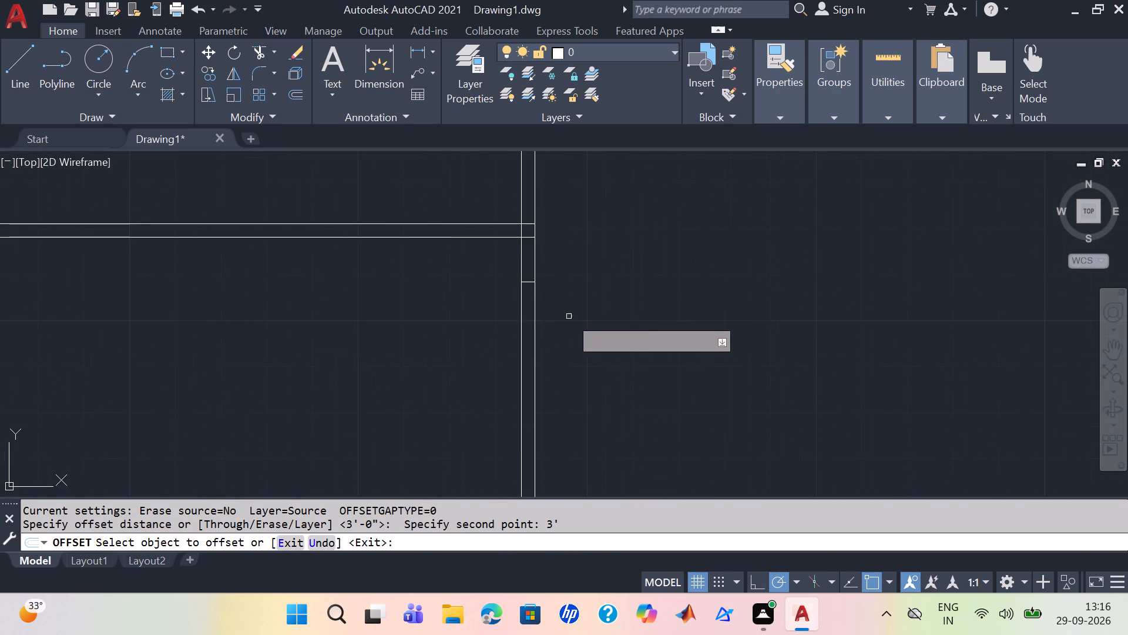
scroll(575, 320, "down", 1)
scroll(619, 345, "down", 1)
middle_click_drag(622, 342, 608, 263)
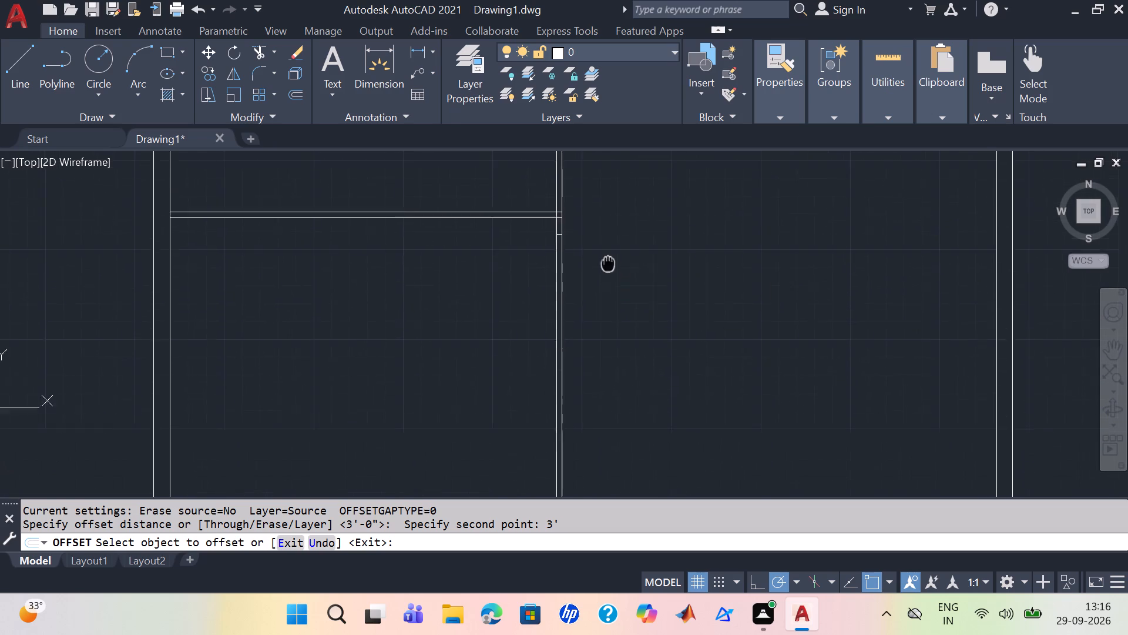
middle_click_drag(608, 263, 608, 264)
scroll(609, 267, "up", 3)
middle_click_drag(529, 210, 661, 337)
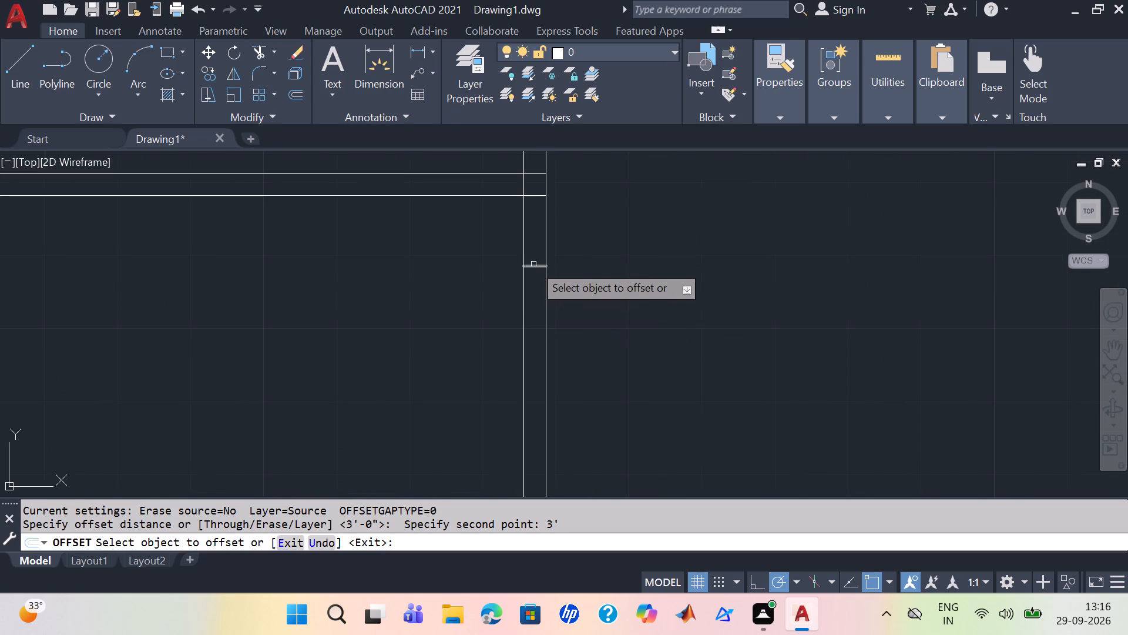
left_click(535, 269)
left_click(535, 269)
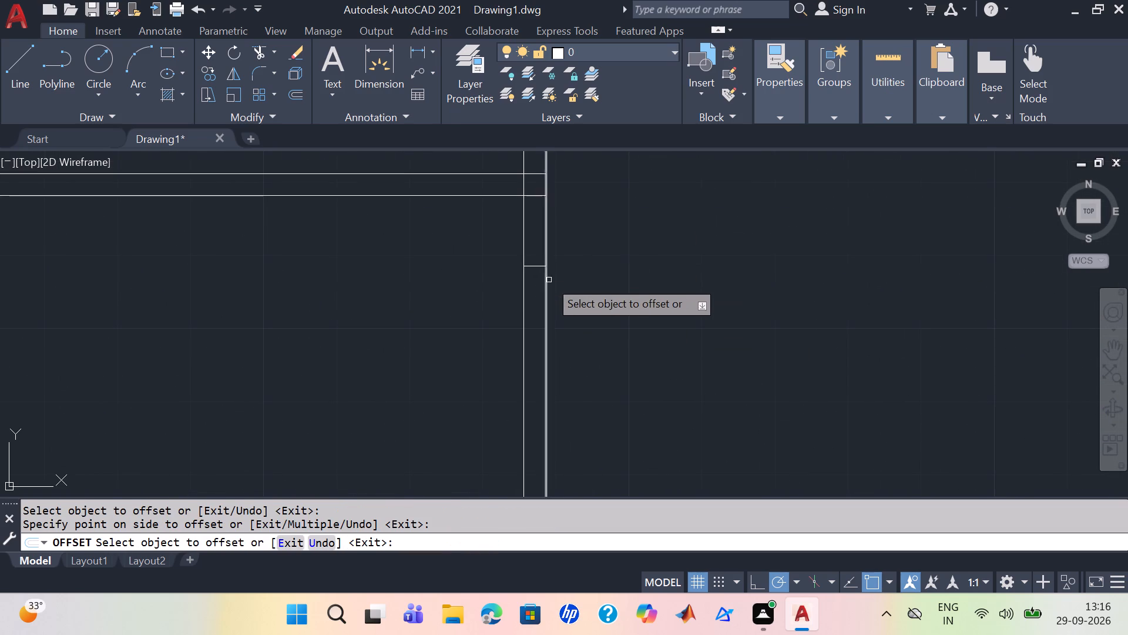
left_click(534, 265)
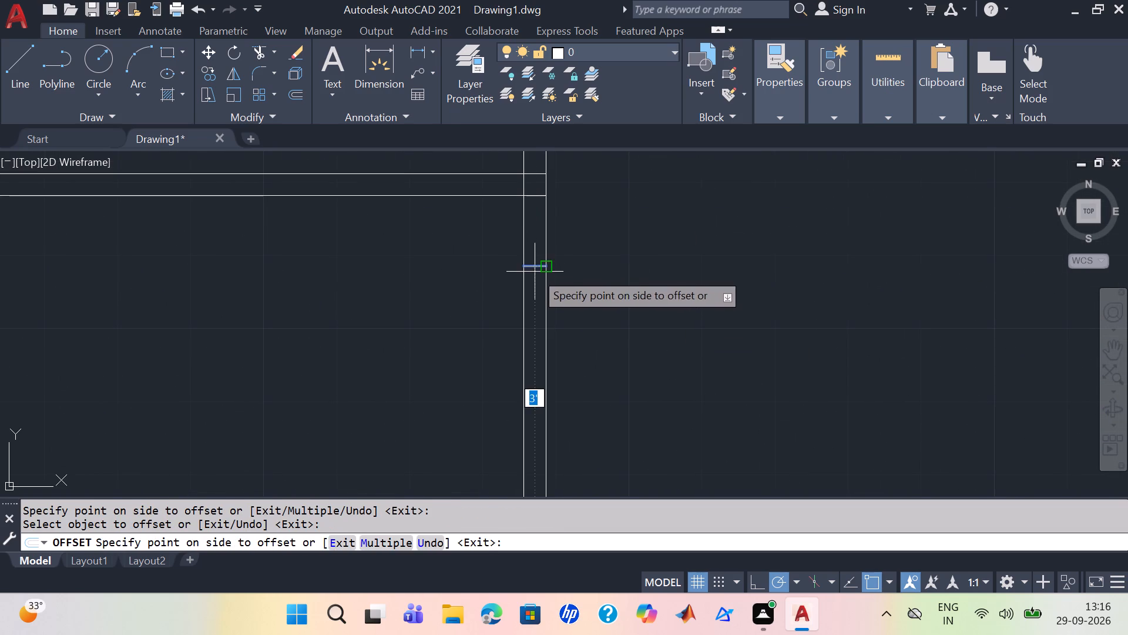
left_click(535, 272)
left_click(537, 268)
scroll(538, 267, "down", 3)
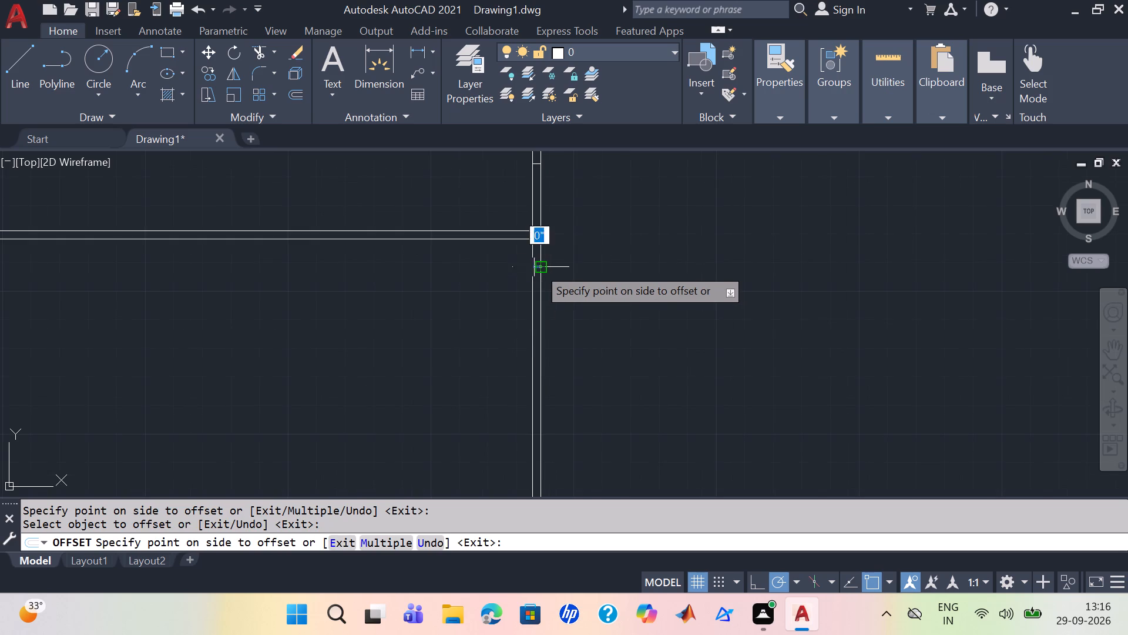
scroll(535, 267, "up", 3)
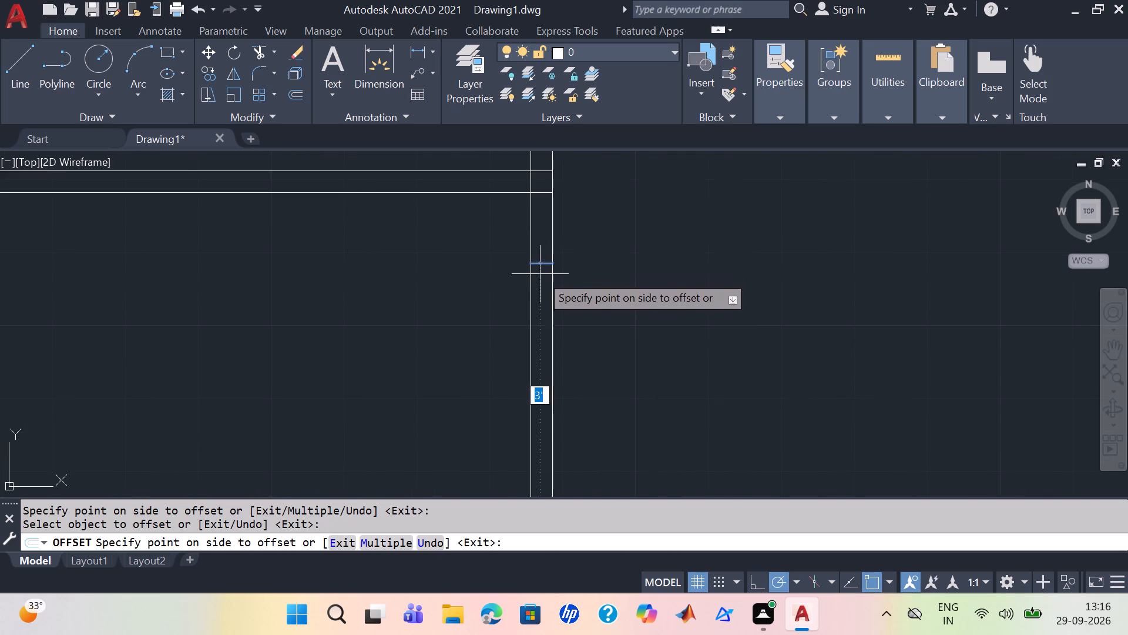
left_click(542, 341)
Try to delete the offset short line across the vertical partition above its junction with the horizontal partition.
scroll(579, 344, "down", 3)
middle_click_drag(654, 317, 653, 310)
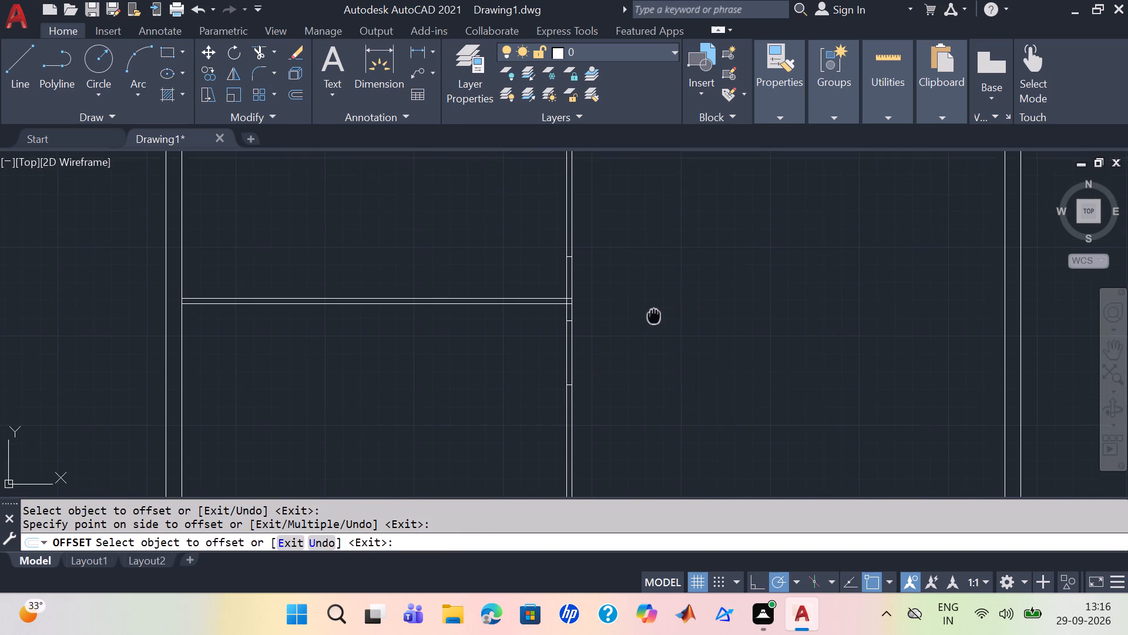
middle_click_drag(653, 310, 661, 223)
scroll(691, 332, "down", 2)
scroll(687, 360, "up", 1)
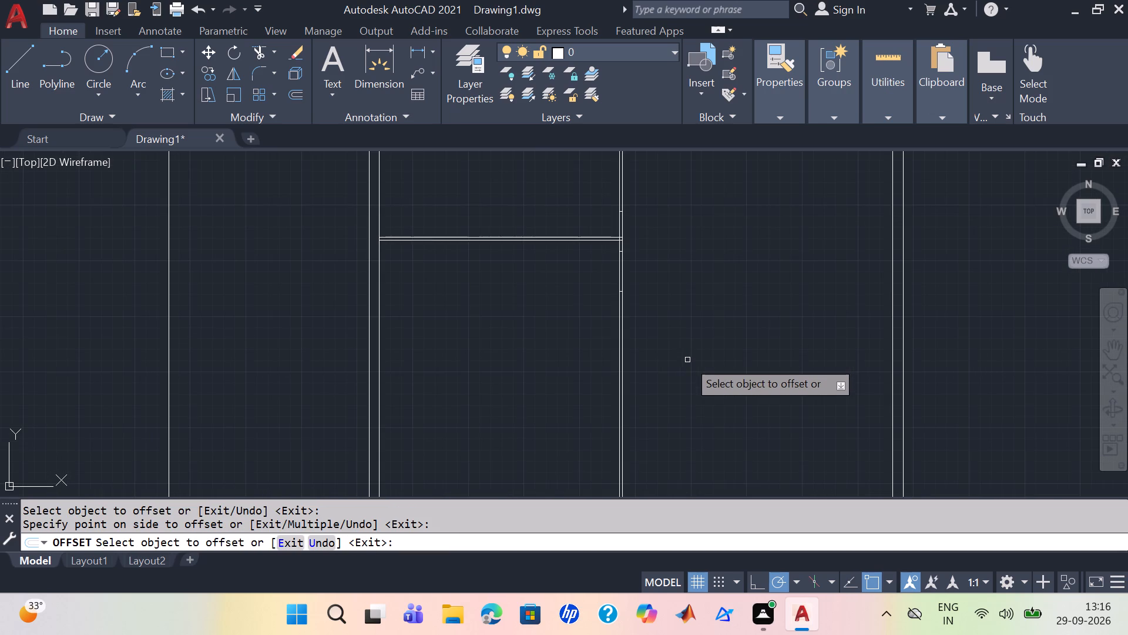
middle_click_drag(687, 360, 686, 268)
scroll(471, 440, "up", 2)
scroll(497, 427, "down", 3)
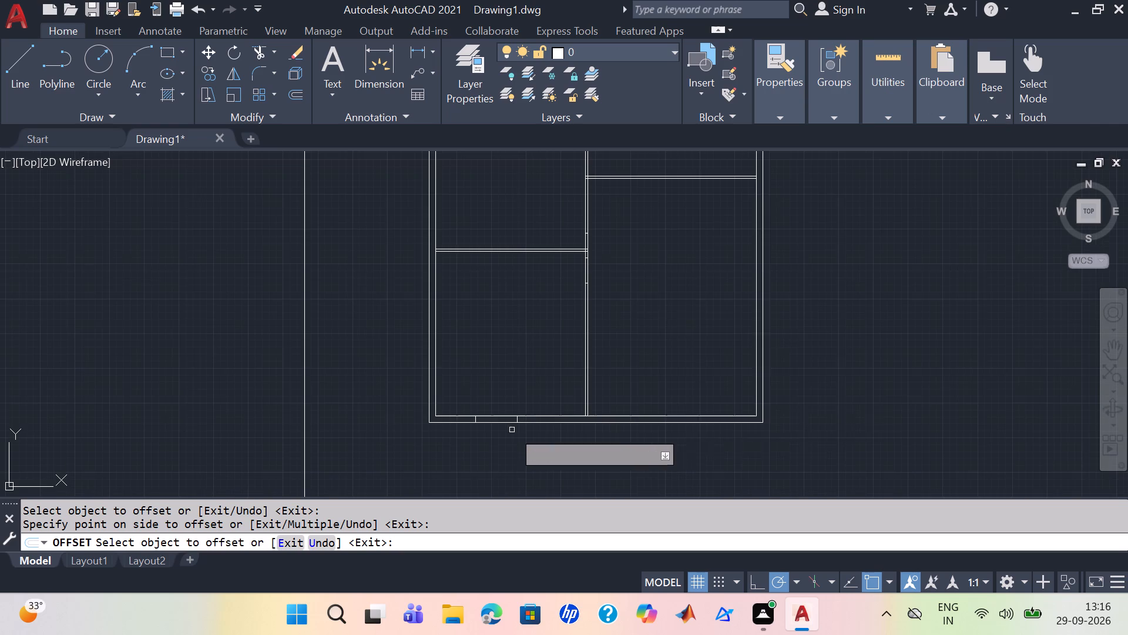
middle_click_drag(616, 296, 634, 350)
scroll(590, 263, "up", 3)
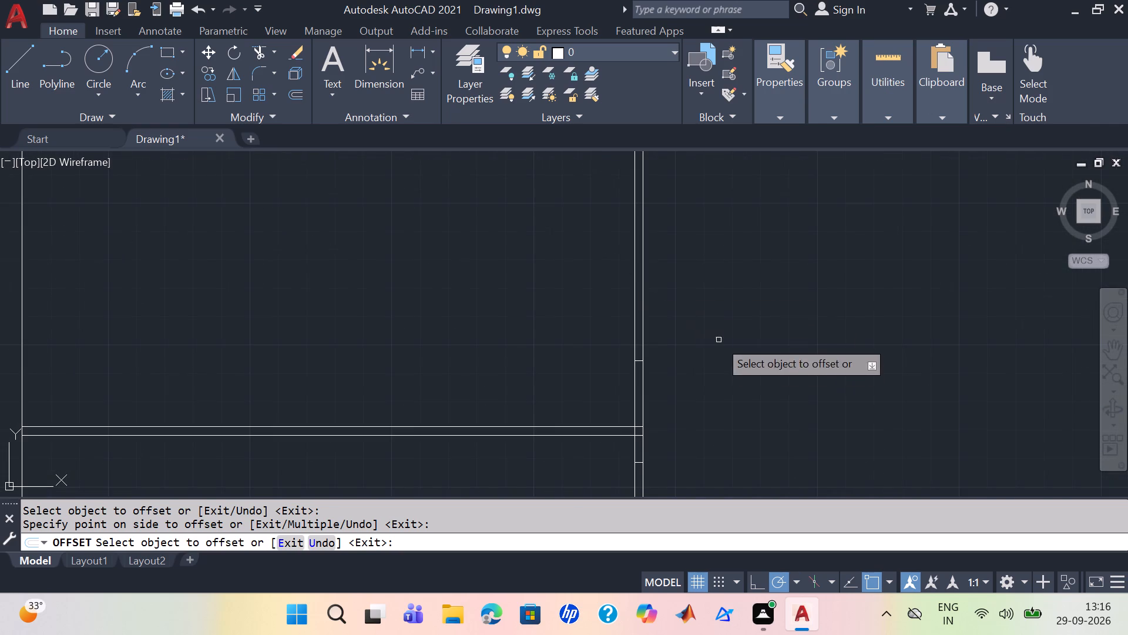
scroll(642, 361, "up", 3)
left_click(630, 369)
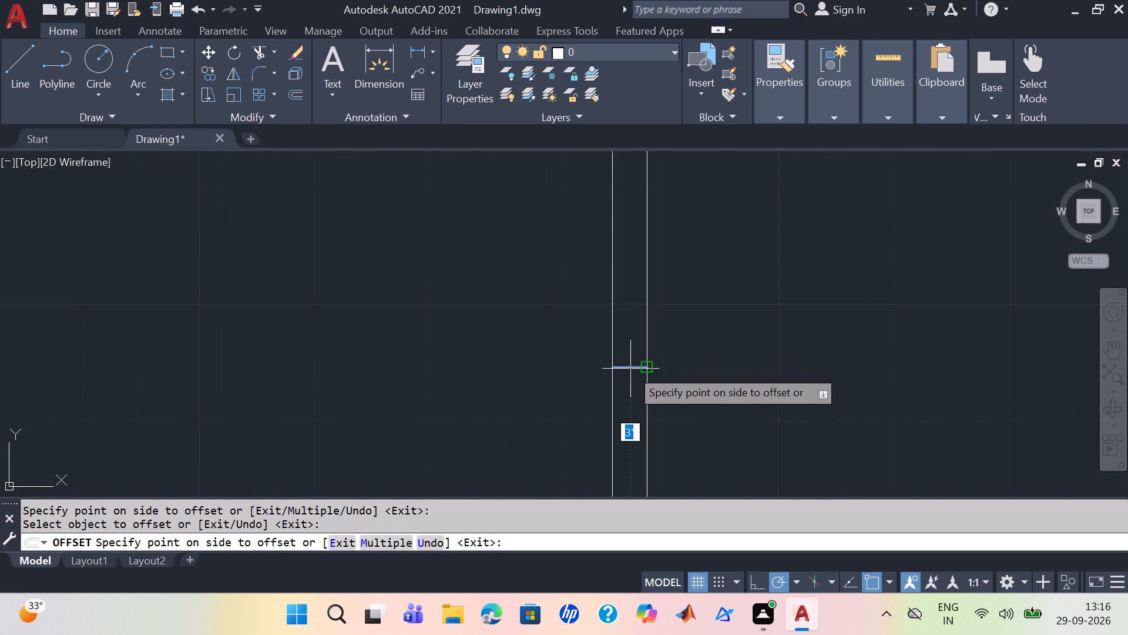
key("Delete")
Trim both bottom outer wall lines between the two short marks below the lower-left room to open the wall.
scroll(854, 450, "down", 3)
middle_click_drag(855, 418, 784, 162)
scroll(740, 347, "down", 4)
middle_click_drag(669, 412, 664, 305)
scroll(659, 367, "up", 2)
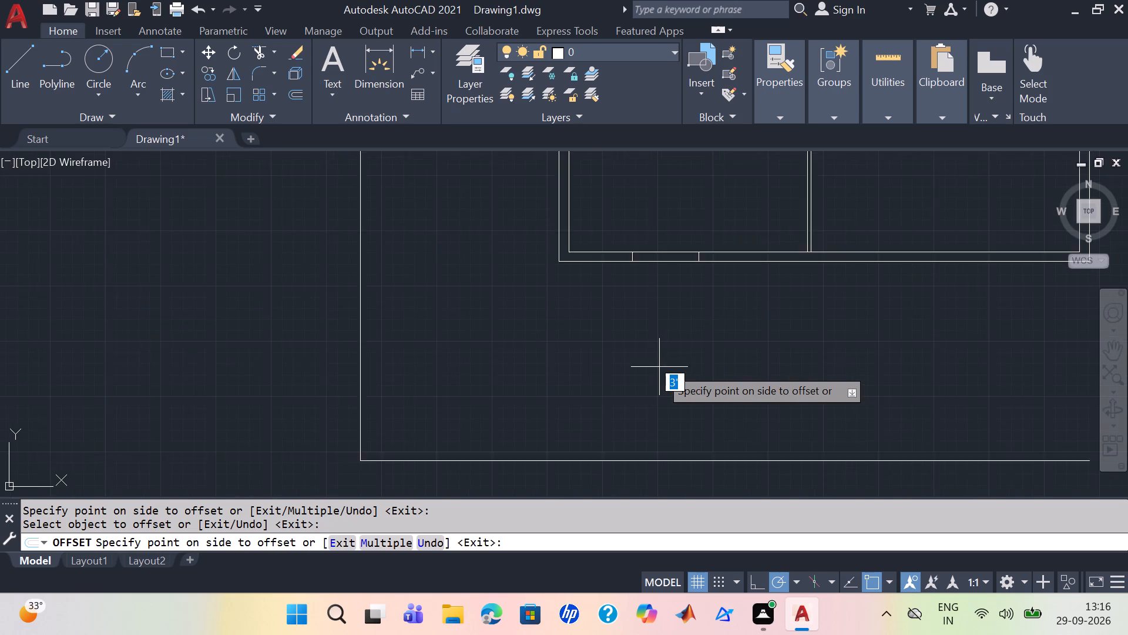
scroll(659, 367, "up", 2)
scroll(659, 355, "down", 1)
middle_click_drag(659, 355, 657, 460)
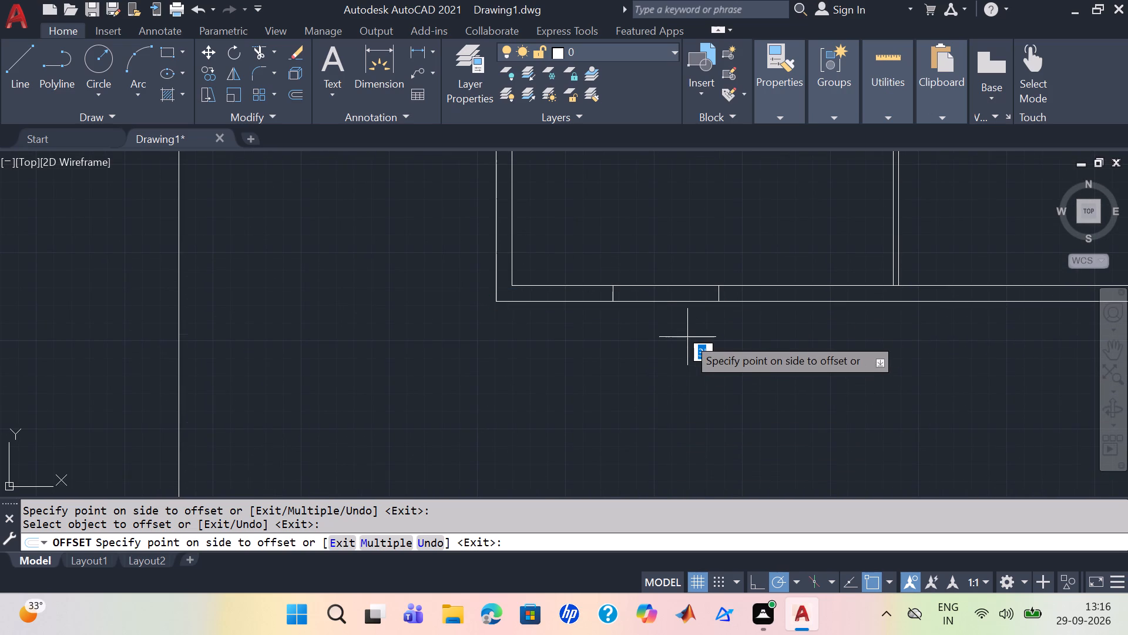
type("tr")
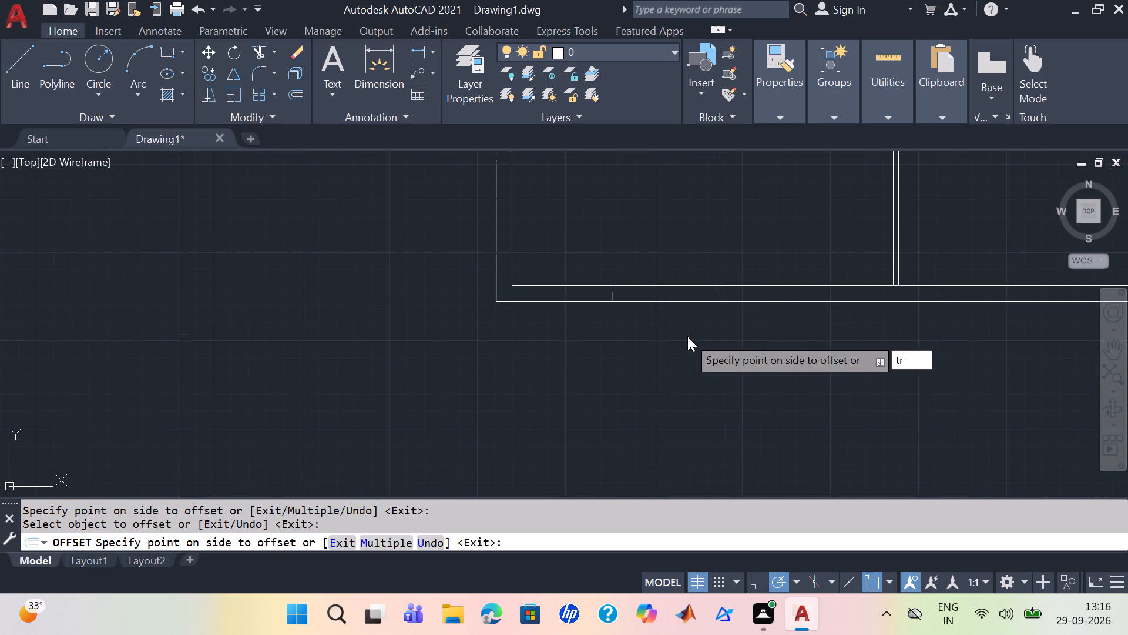
key("Escape")
key("Escape")
key("Return")
type("tr")
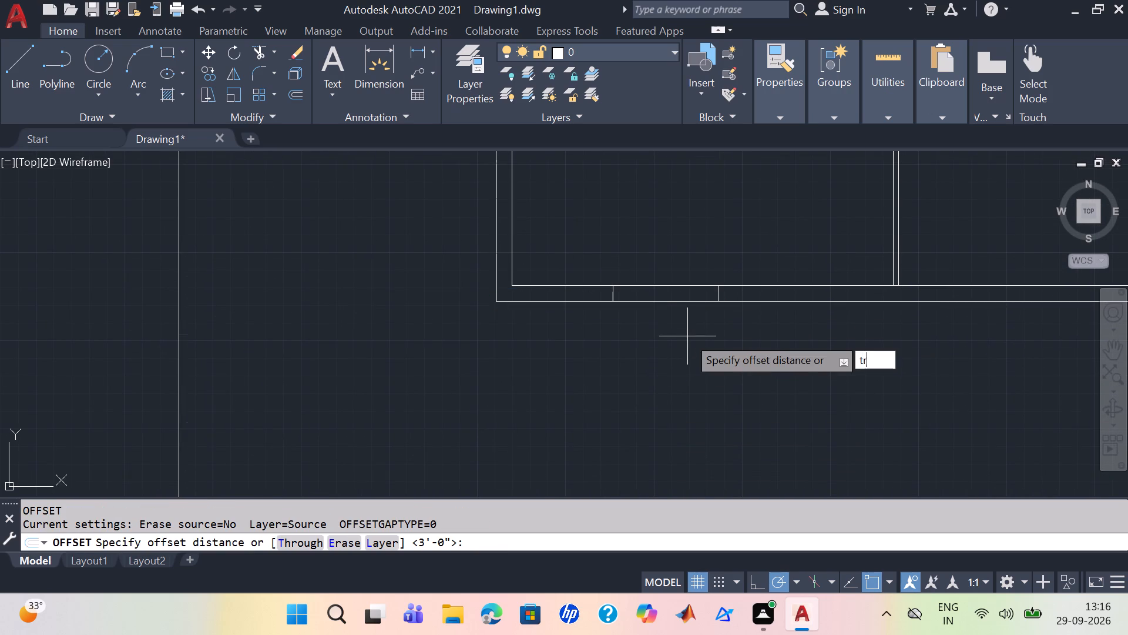
key("Escape")
key("Escape")
type("tr")
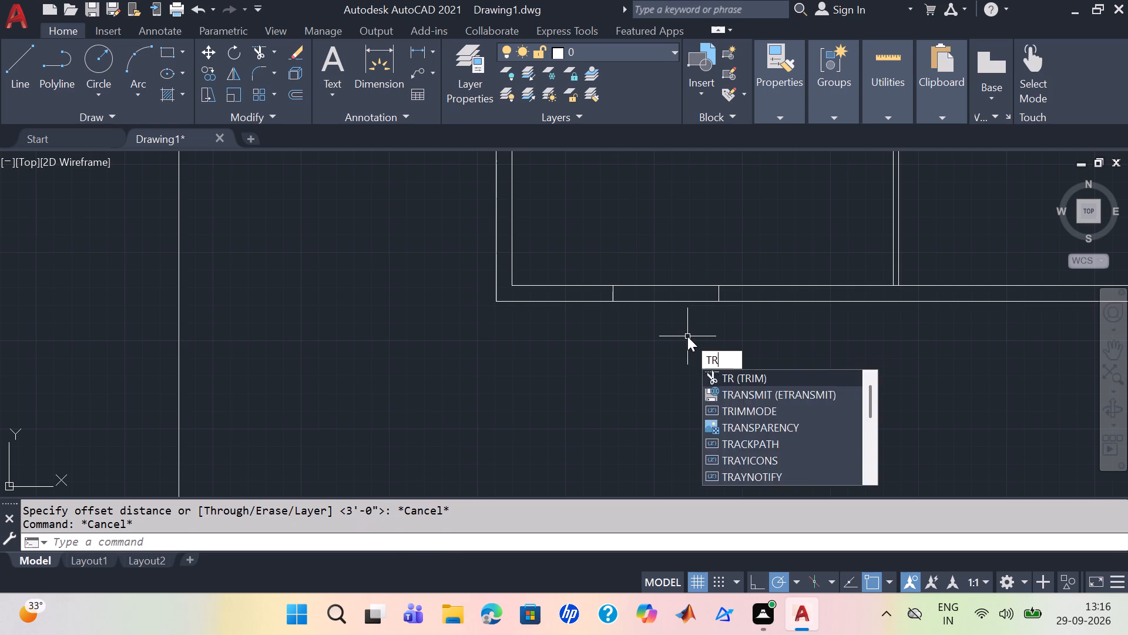
key("Return")
left_click_drag(686, 333, 639, 206)
Trim both vertical partition lines between the two short marks below the horizontal partition to create a 3' opening.
middle_click_drag(660, 262, 623, 421)
scroll(703, 308, "down", 2)
middle_click_drag(709, 250, 656, 387)
scroll(669, 358, "up", 2)
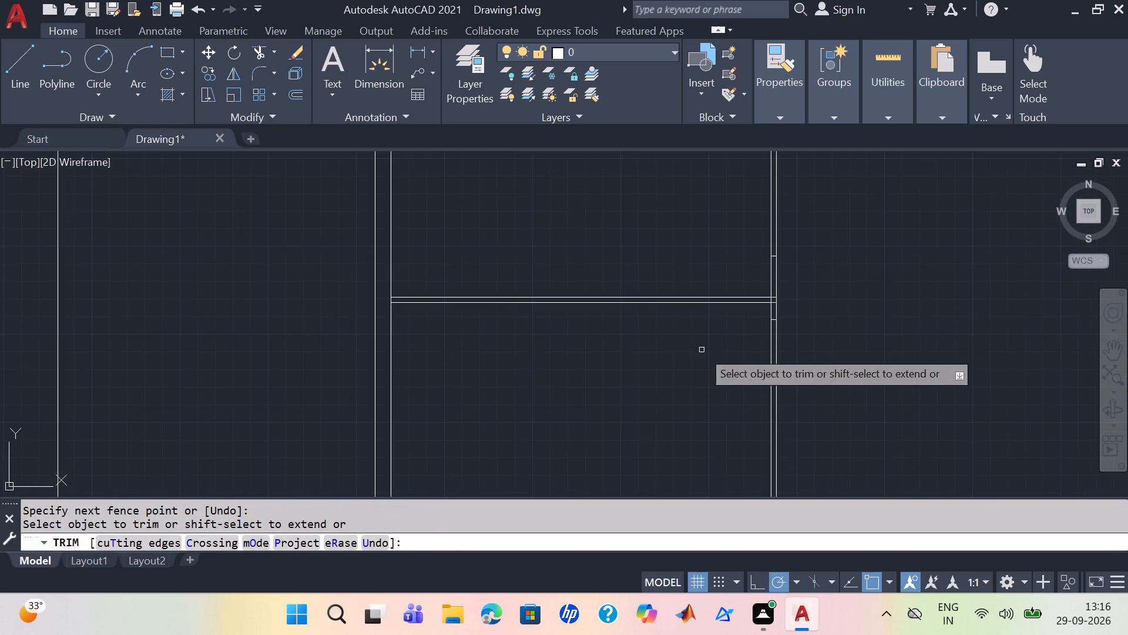
left_click_drag(754, 362, 914, 352)
key("Escape")
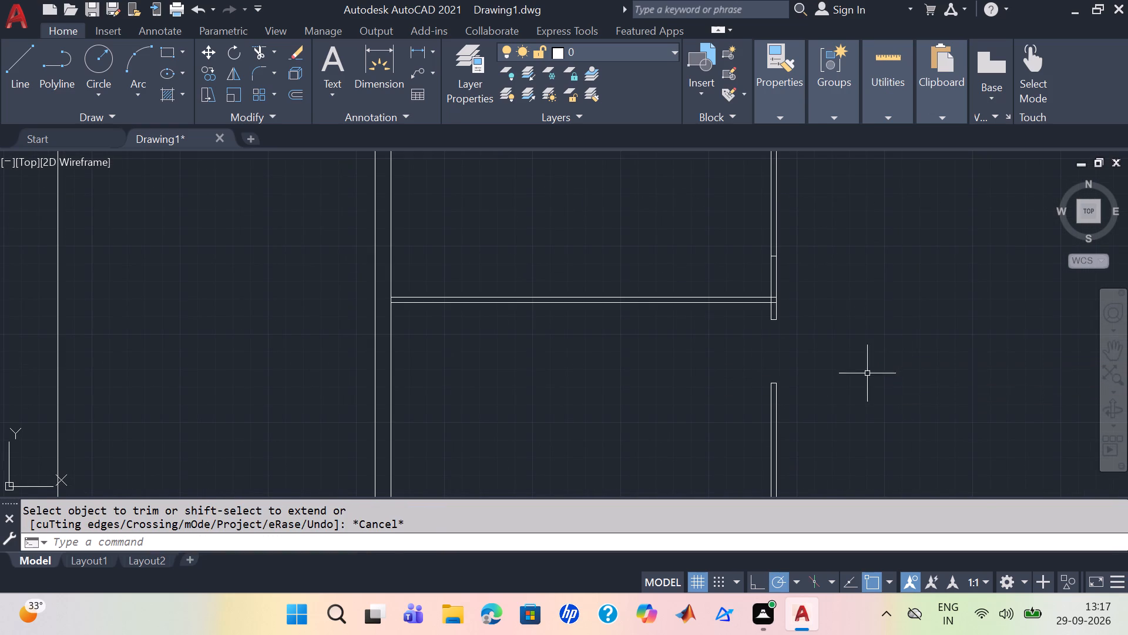
Remove the extra short line across the vertical partition above its junction with the horizontal partition, using Trim.
scroll(813, 340, "up", 2)
middle_click_drag(791, 282, 838, 456)
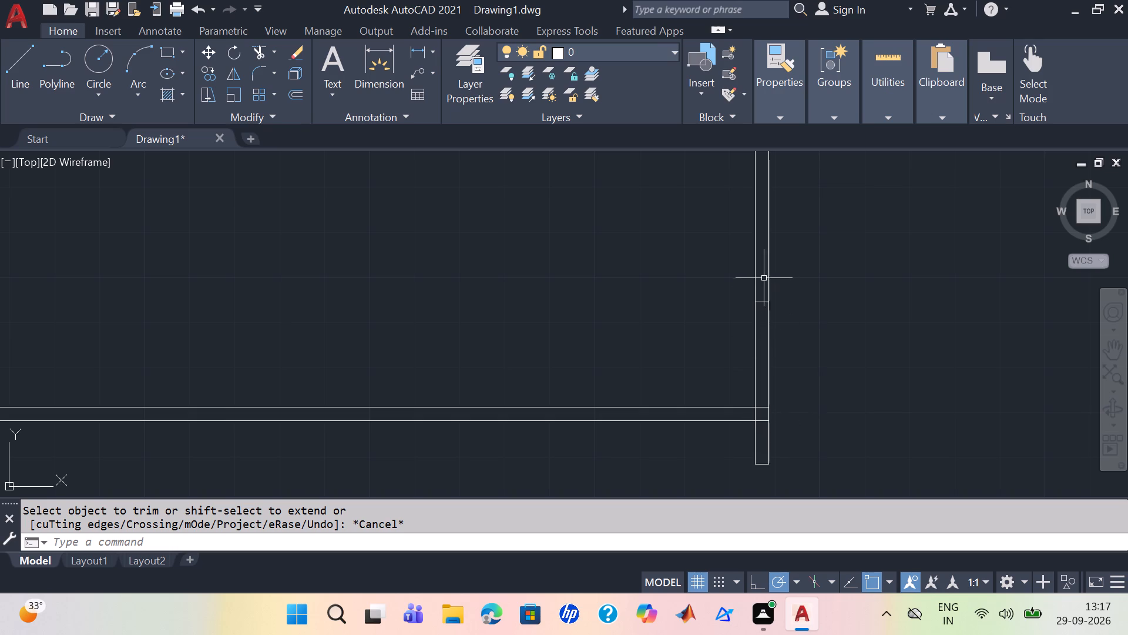
type("tr")
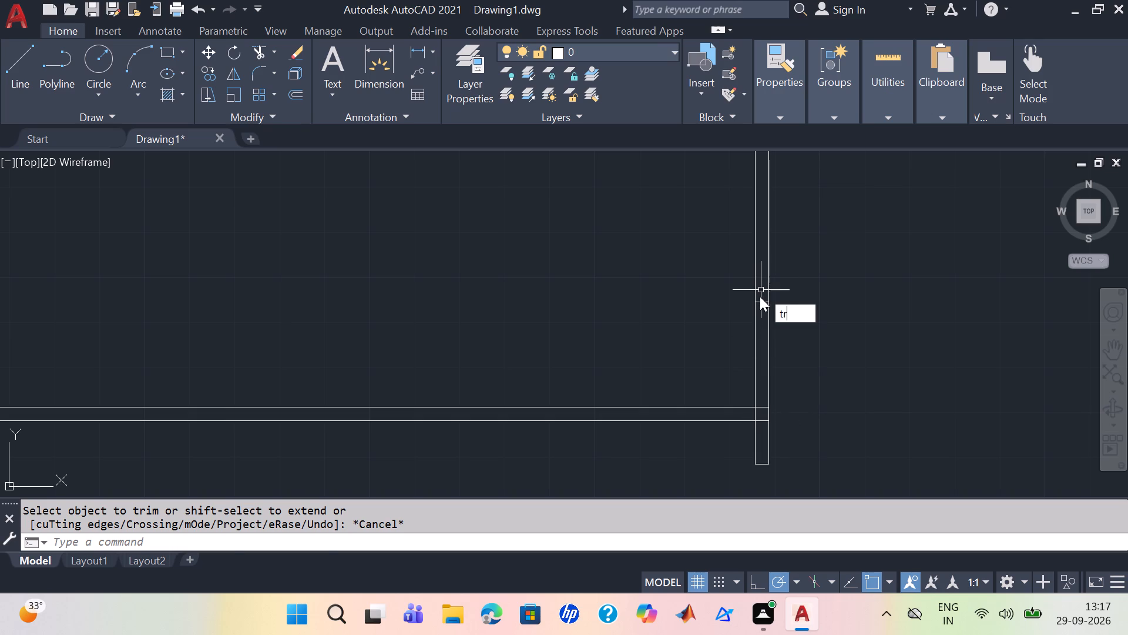
key("Return")
scroll(750, 288, "up", 2)
left_click_drag(766, 333, 767, 259)
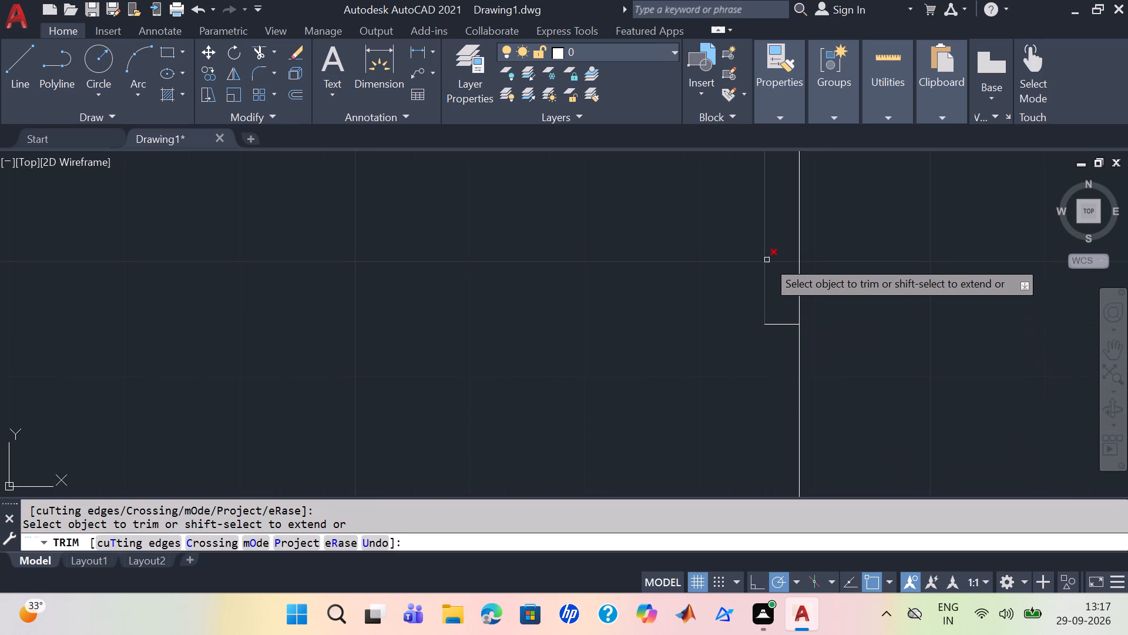
left_click_drag(767, 259, 768, 282)
key("ctrl+z")
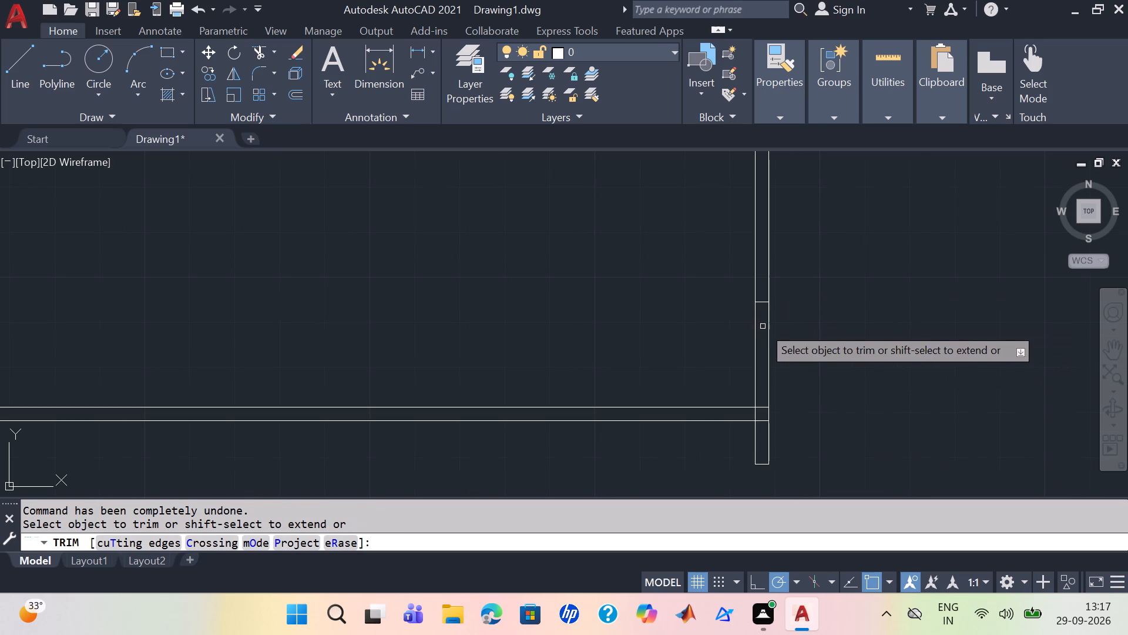
left_click_drag(763, 319, 757, 282)
scroll(825, 308, "down", 1)
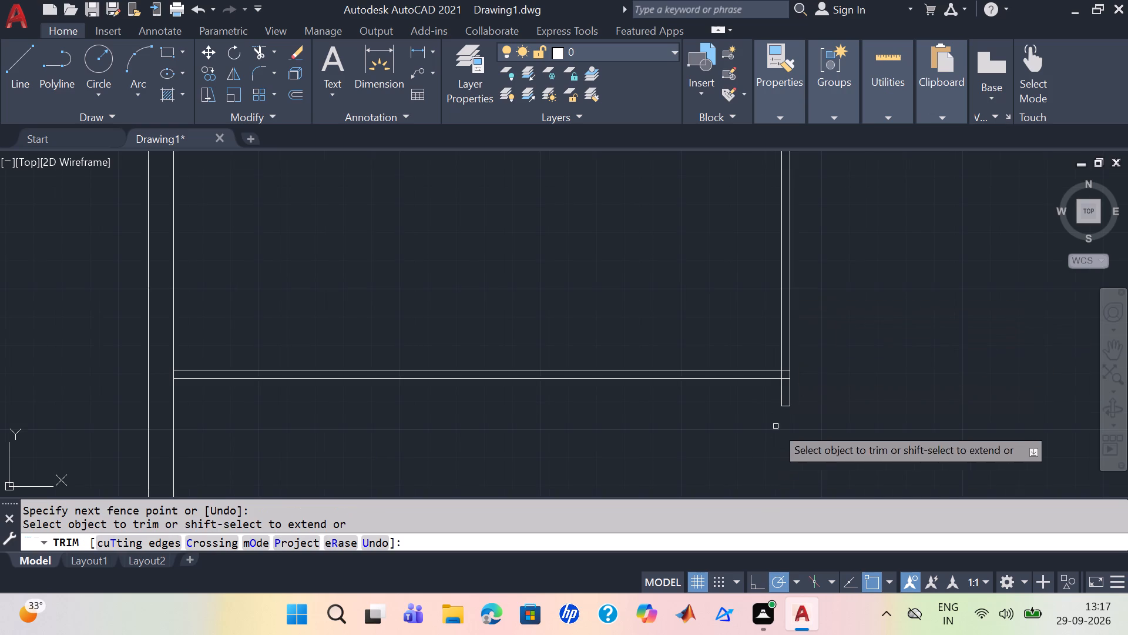
Trim the overlapping line segments where the horizontal partition meets the vertical partition above the new opening, leaving a clean T-junction.
scroll(826, 415, "up", 3)
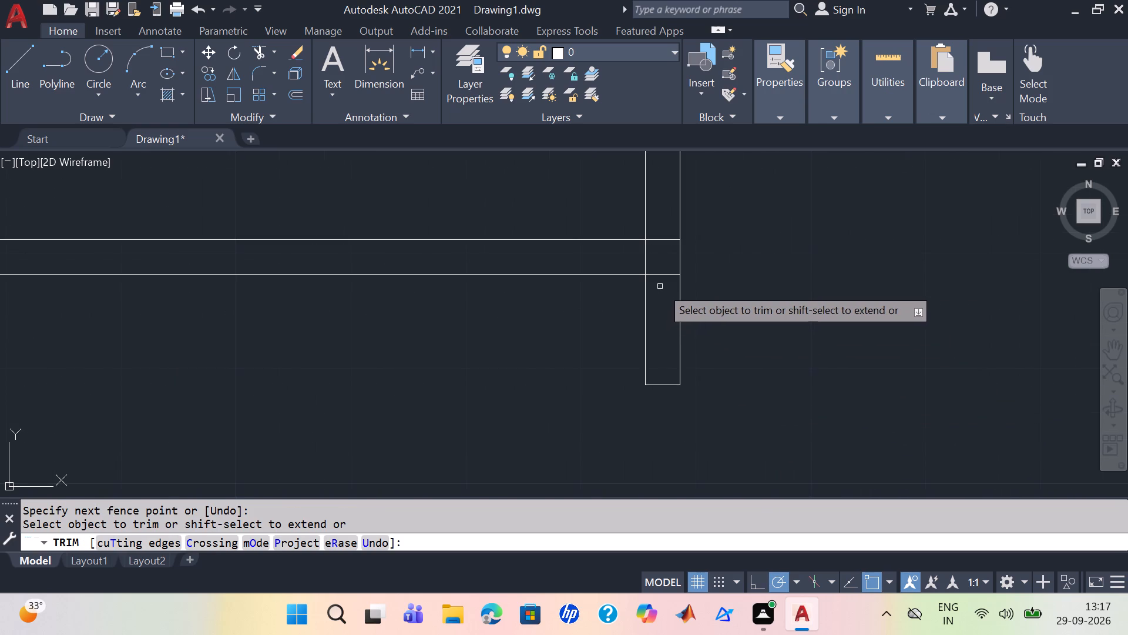
left_click_drag(668, 286, 662, 223)
left_click(662, 223)
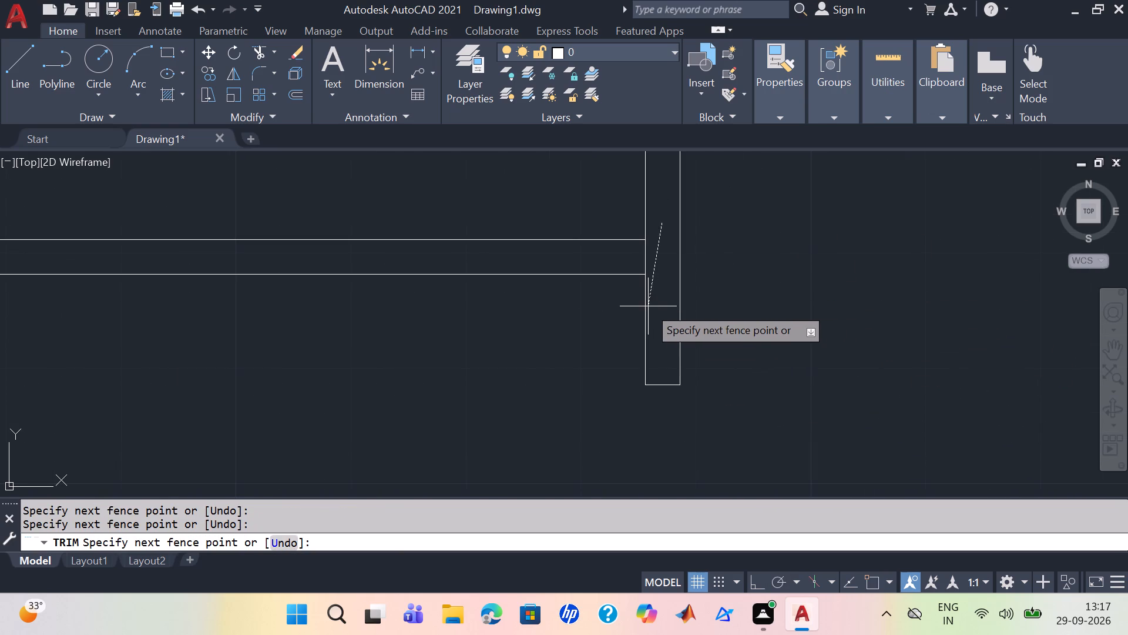
left_click(639, 261)
scroll(897, 353, "down", 3)
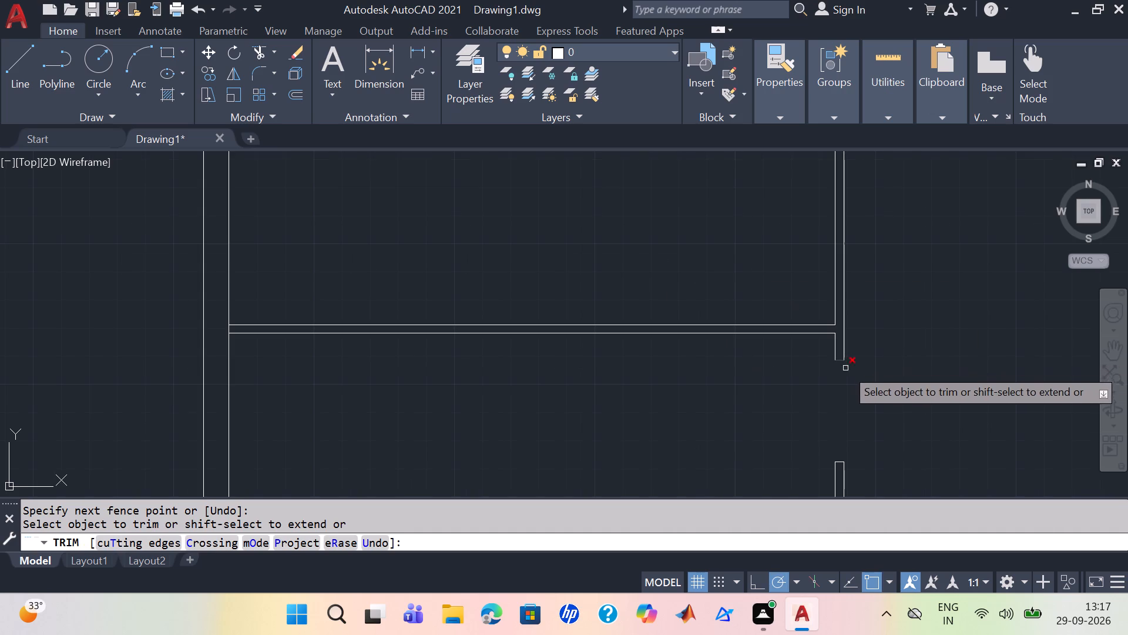
key("Escape")
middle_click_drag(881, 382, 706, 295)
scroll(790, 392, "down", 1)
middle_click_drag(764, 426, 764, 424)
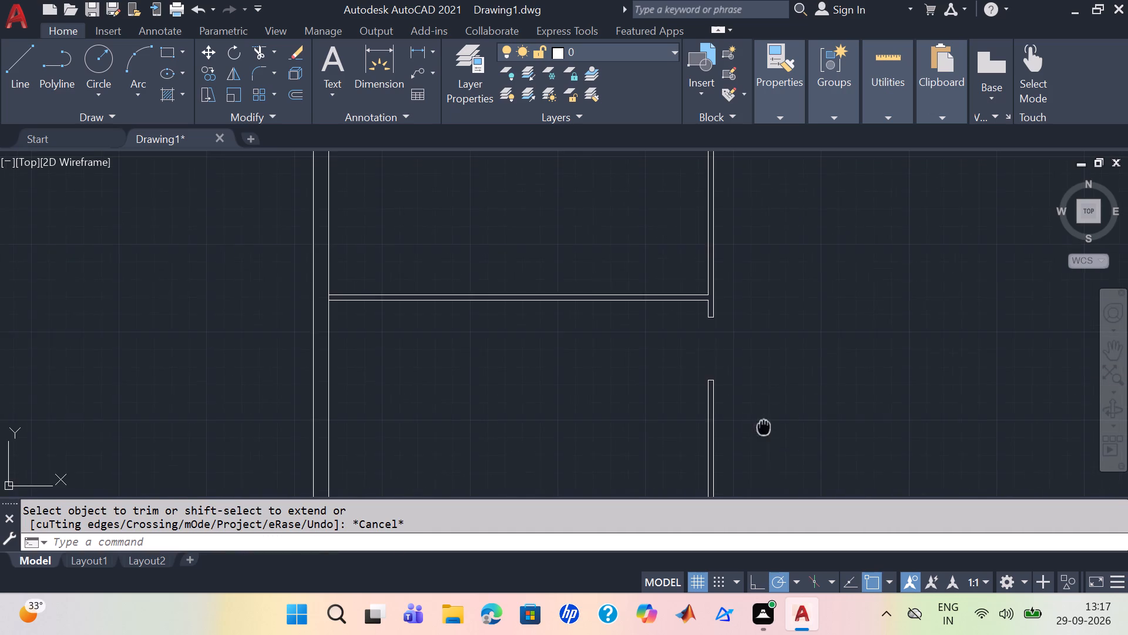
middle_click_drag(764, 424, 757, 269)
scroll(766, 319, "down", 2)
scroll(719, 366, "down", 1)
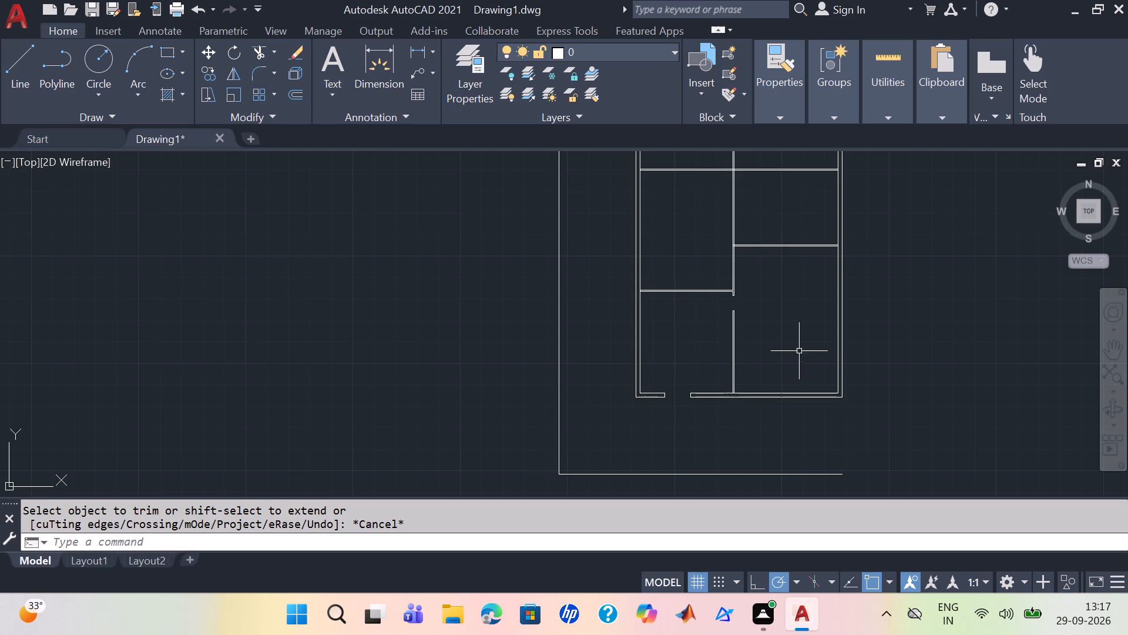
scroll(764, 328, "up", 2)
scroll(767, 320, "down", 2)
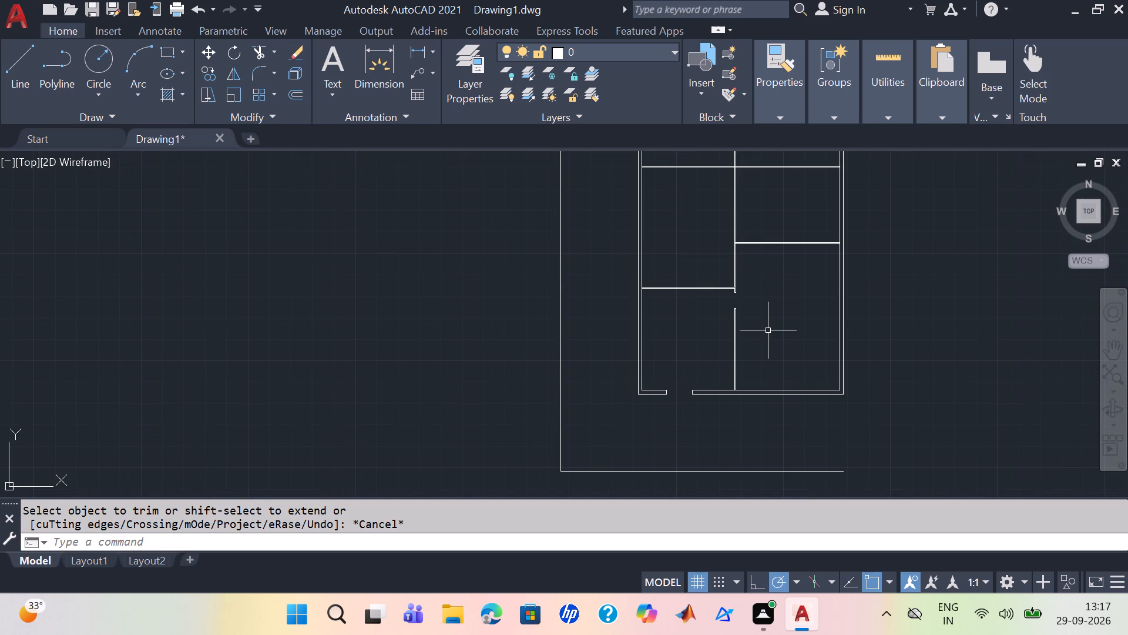
Inspect the building plan's room layout, partition junctions and the openings in the bottom wall and the vertical partition.
scroll(800, 300, "down", 1)
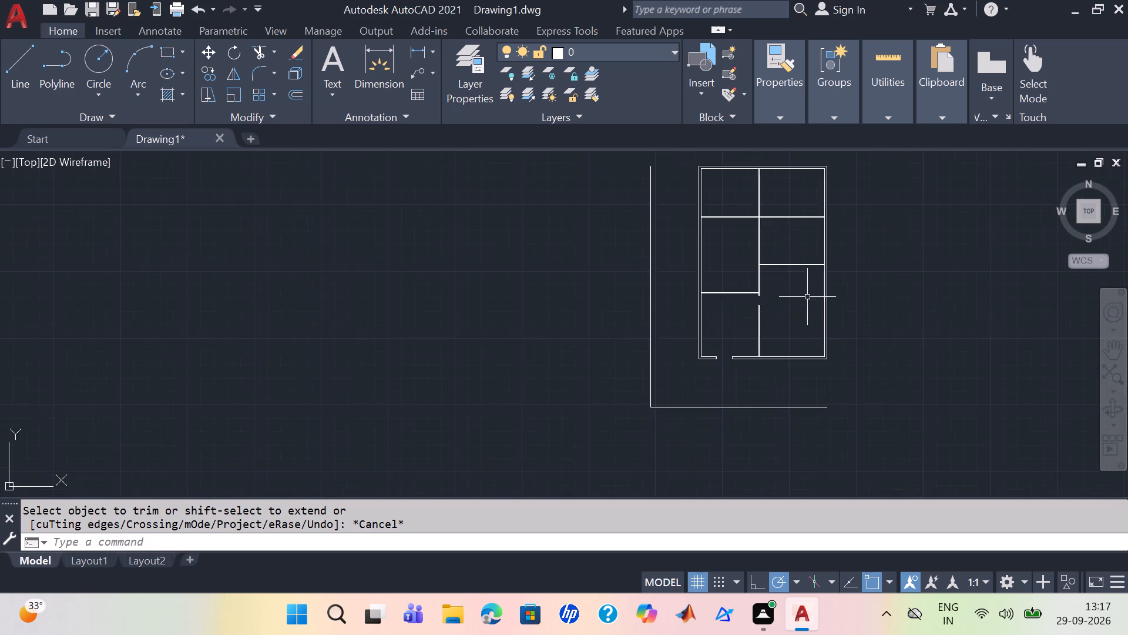
scroll(808, 297, "down", 1)
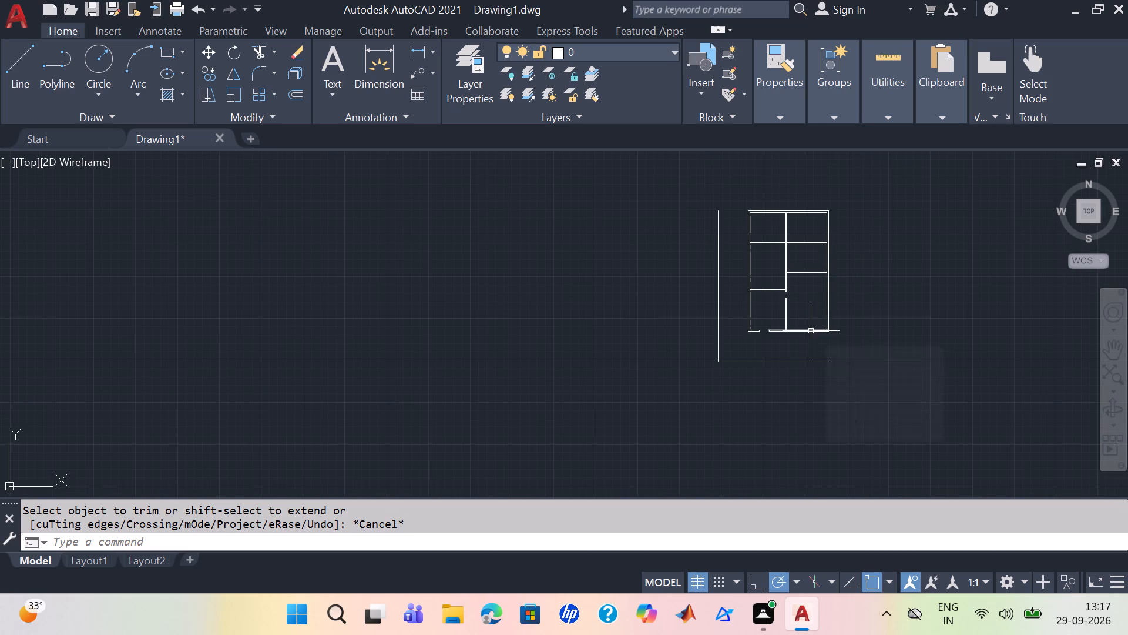
scroll(792, 322, "up", 3)
scroll(873, 206, "down", 1)
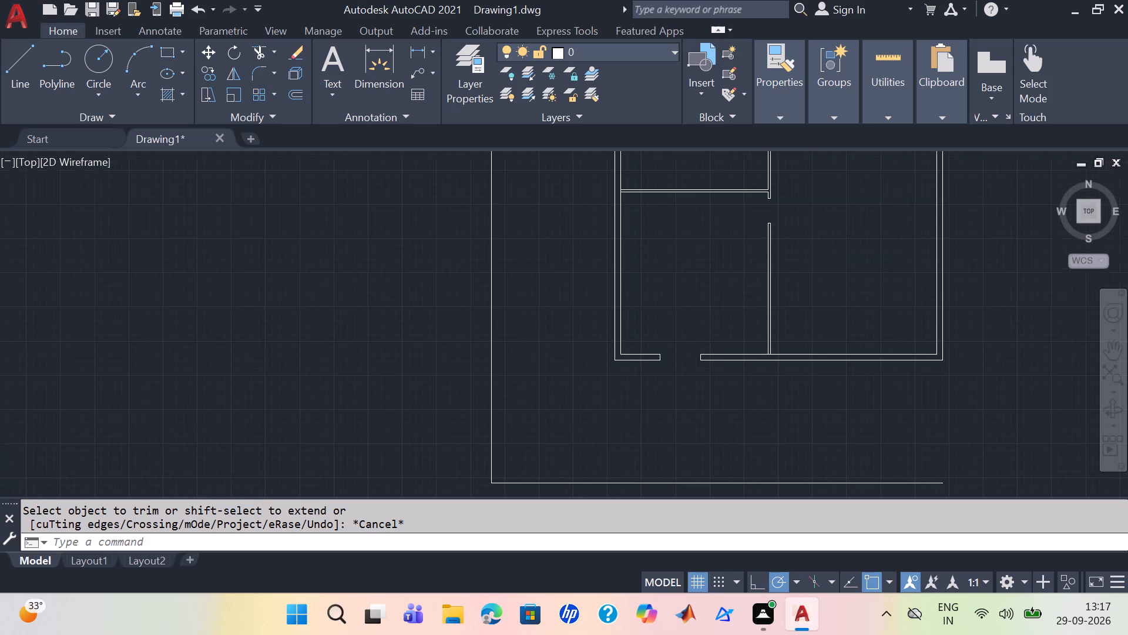
scroll(873, 206, "down", 1)
middle_click_drag(875, 200, 894, 323)
scroll(885, 337, "up", 1)
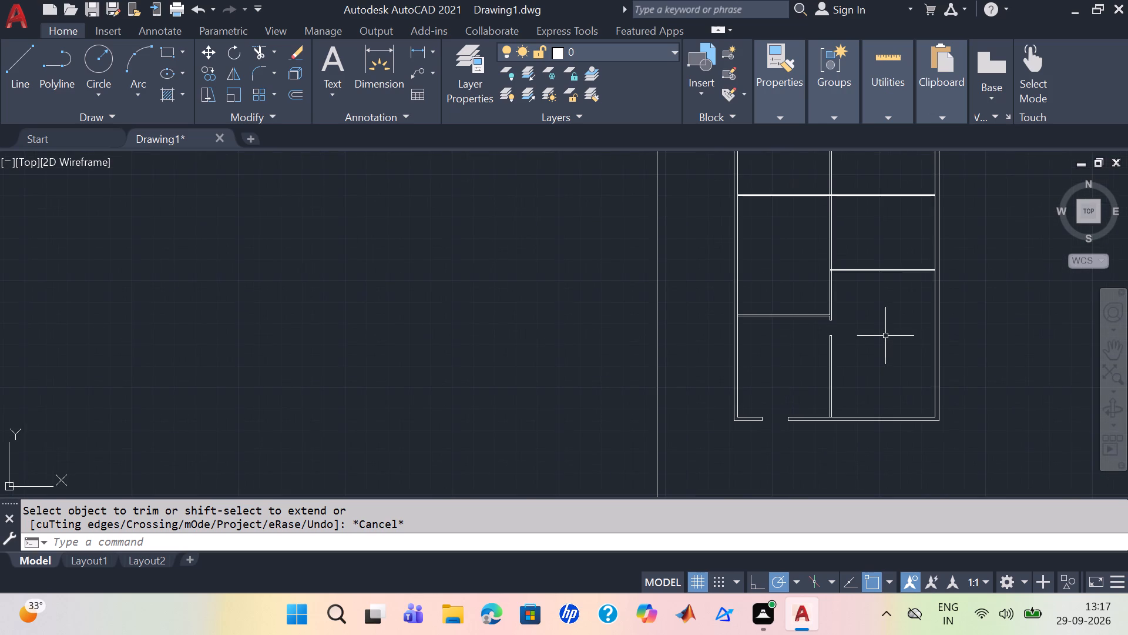
scroll(885, 336, "up", 1)
middle_click_drag(884, 345, 889, 405)
scroll(822, 293, "down", 3)
middle_click_drag(854, 330, 859, 382)
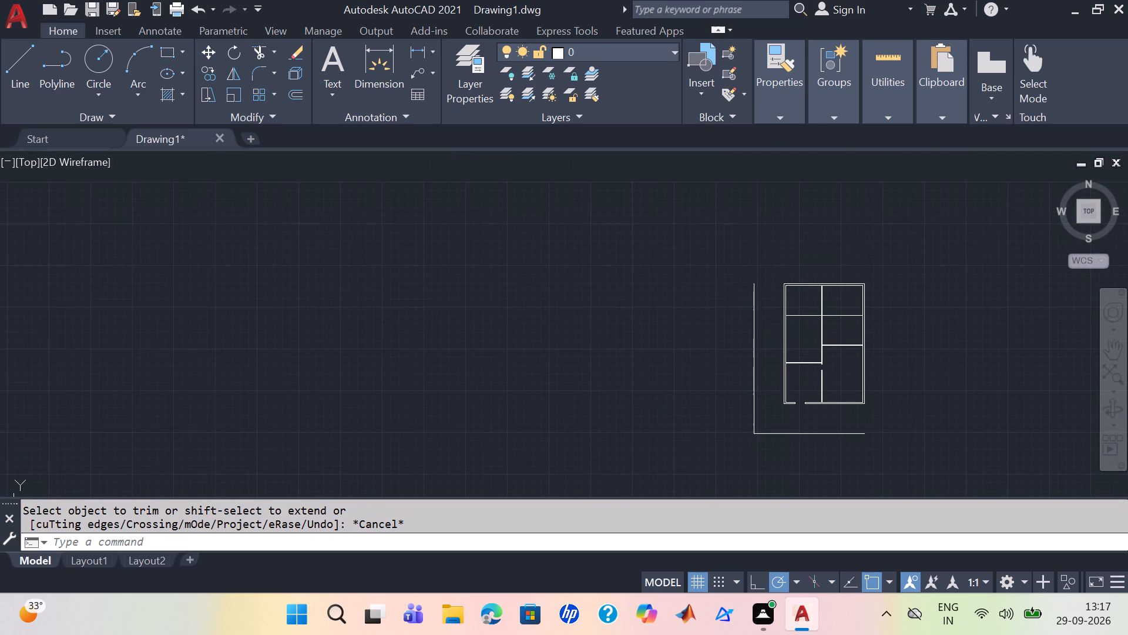
scroll(844, 413, "up", 2)
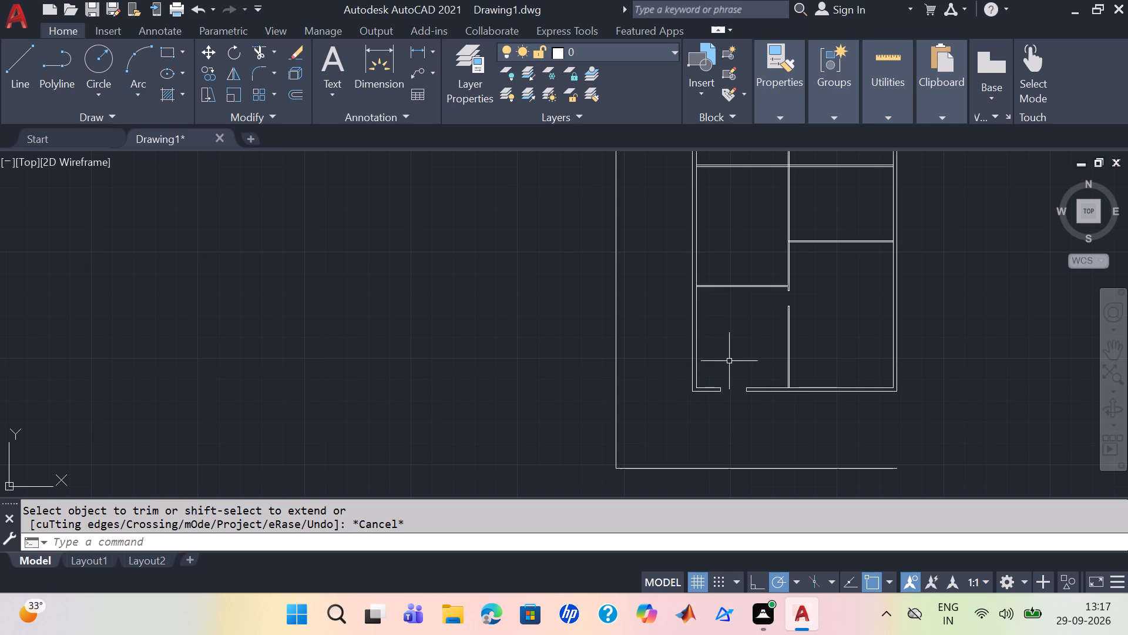
scroll(794, 415, "down", 1)
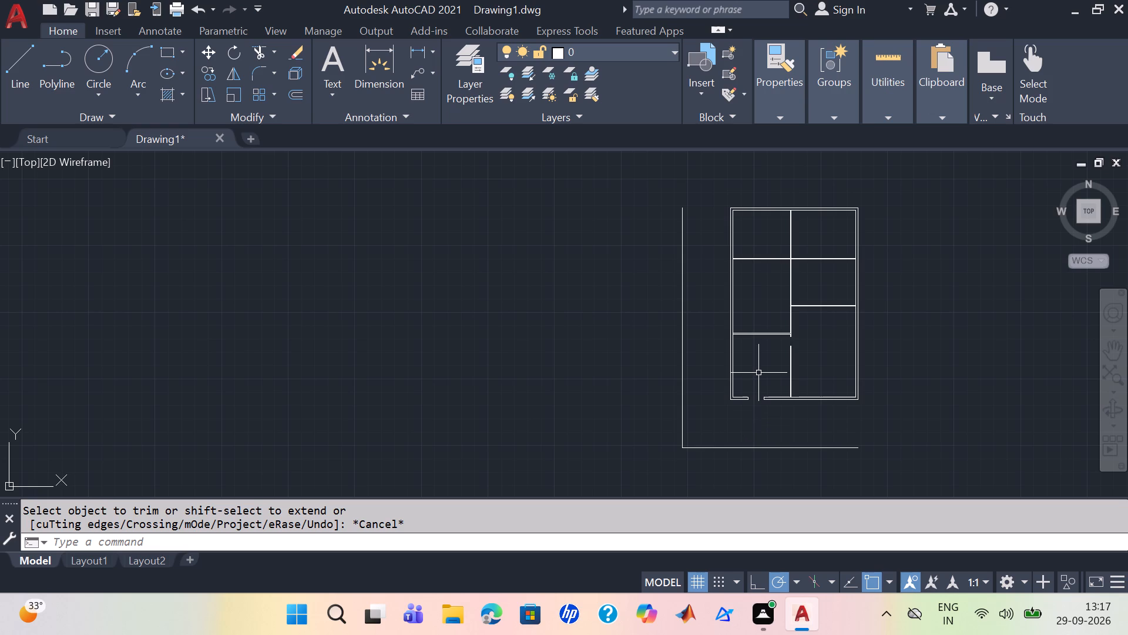
scroll(763, 359, "up", 2)
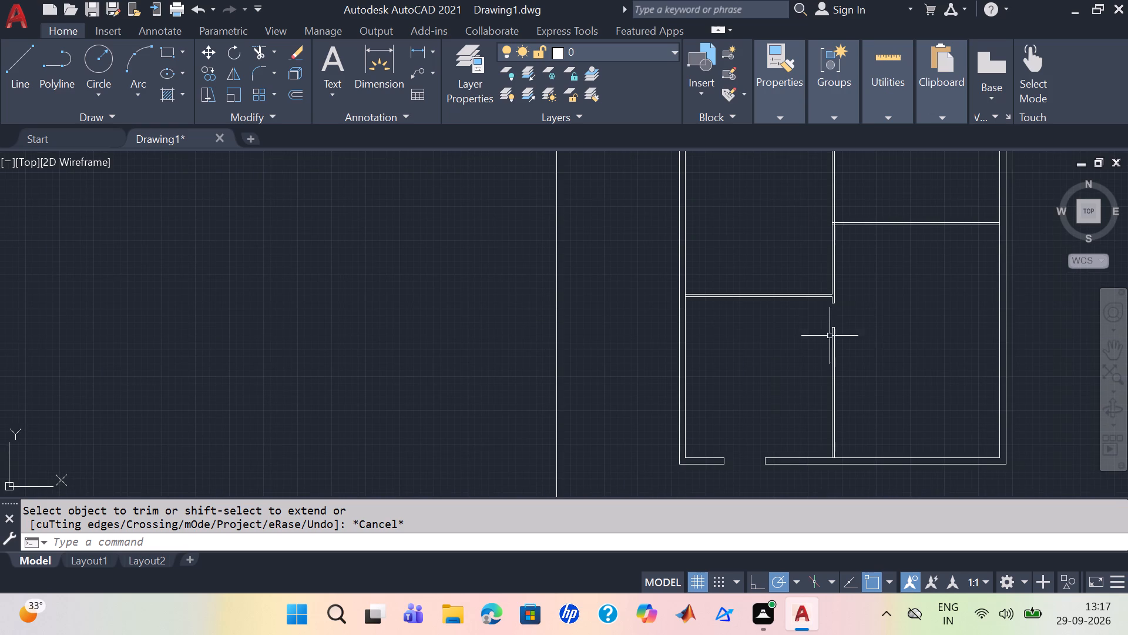
middle_click_drag(918, 316, 923, 367)
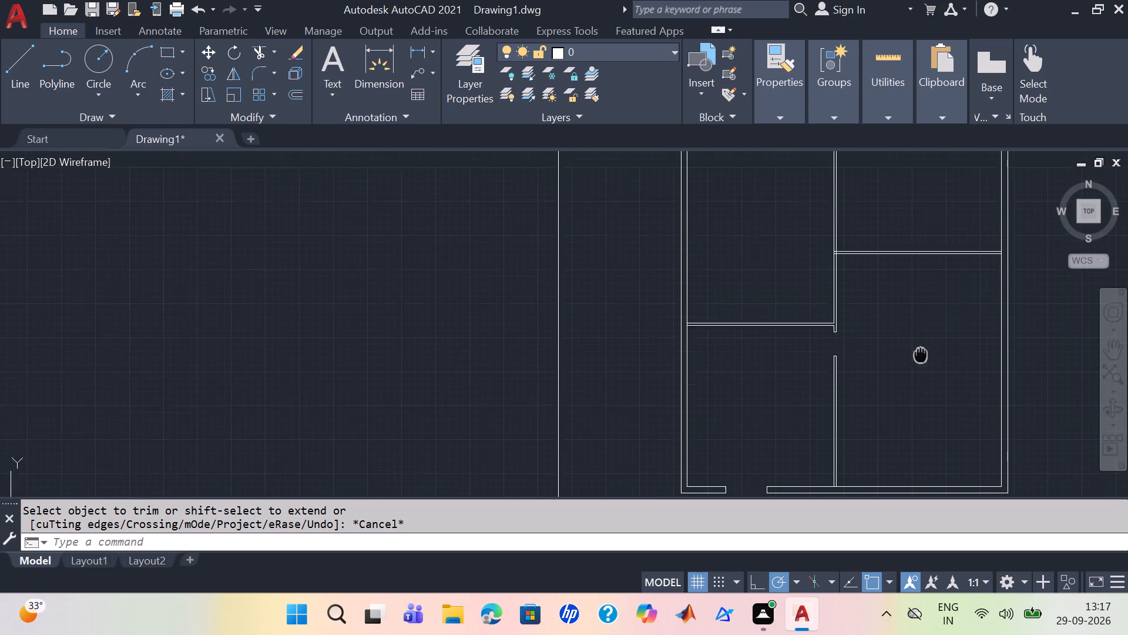
middle_click_drag(923, 367, 931, 405)
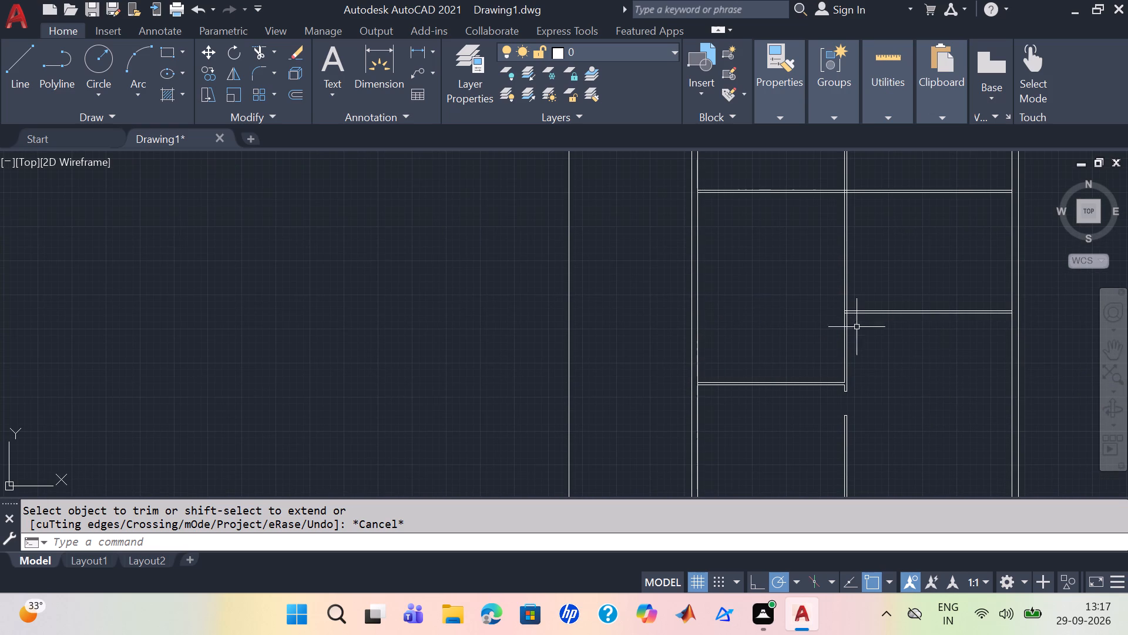
middle_click_drag(880, 340, 898, 448)
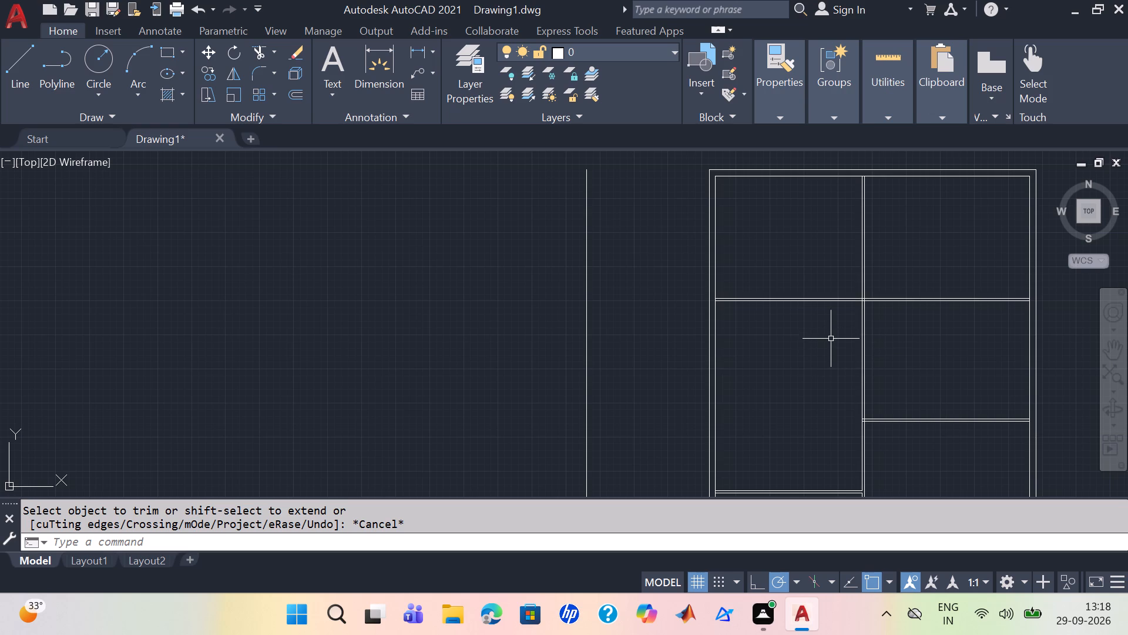
scroll(895, 340, "down", 1)
middle_click_drag(911, 360, 884, 320)
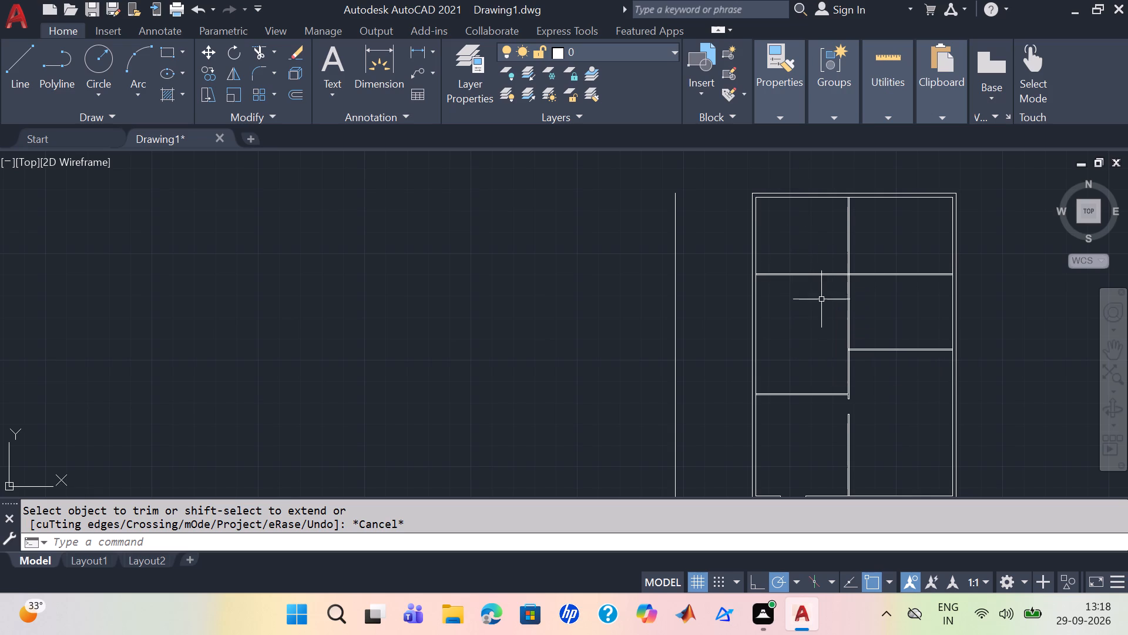
scroll(820, 309, "down", 1)
scroll(820, 312, "up", 1)
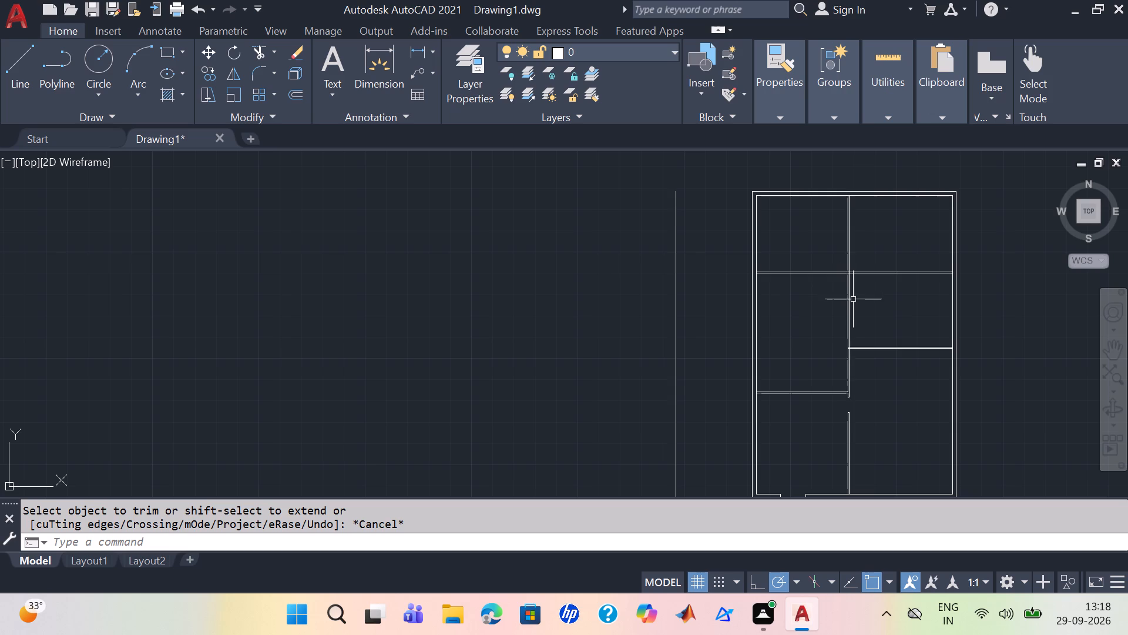
scroll(878, 319, "up", 1)
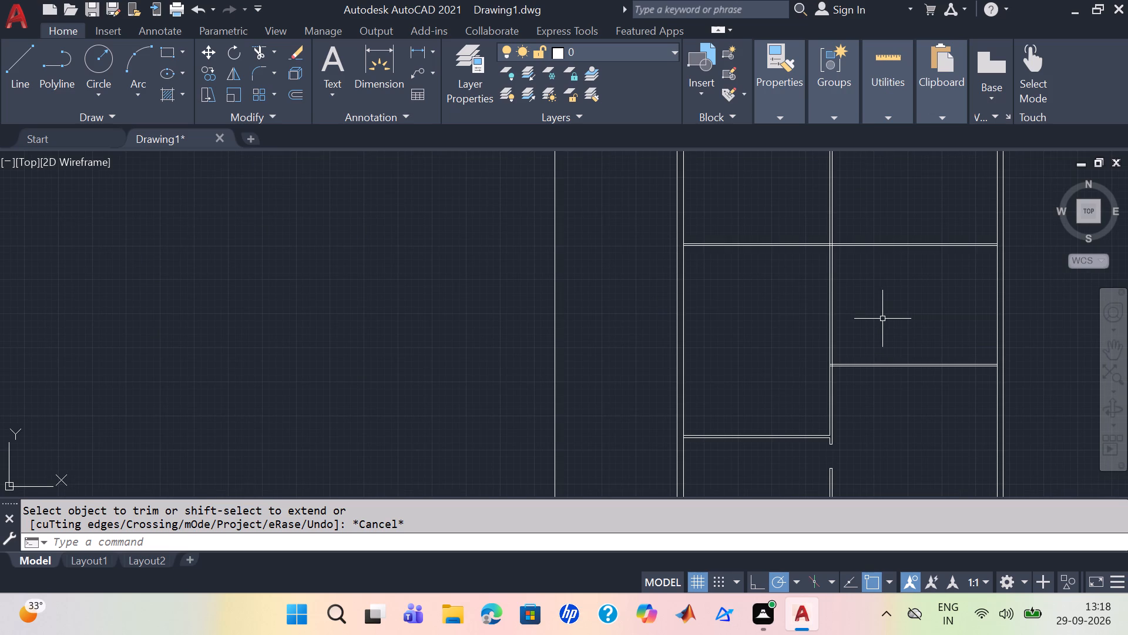
scroll(891, 379, "down", 1)
middle_click_drag(931, 397, 917, 347)
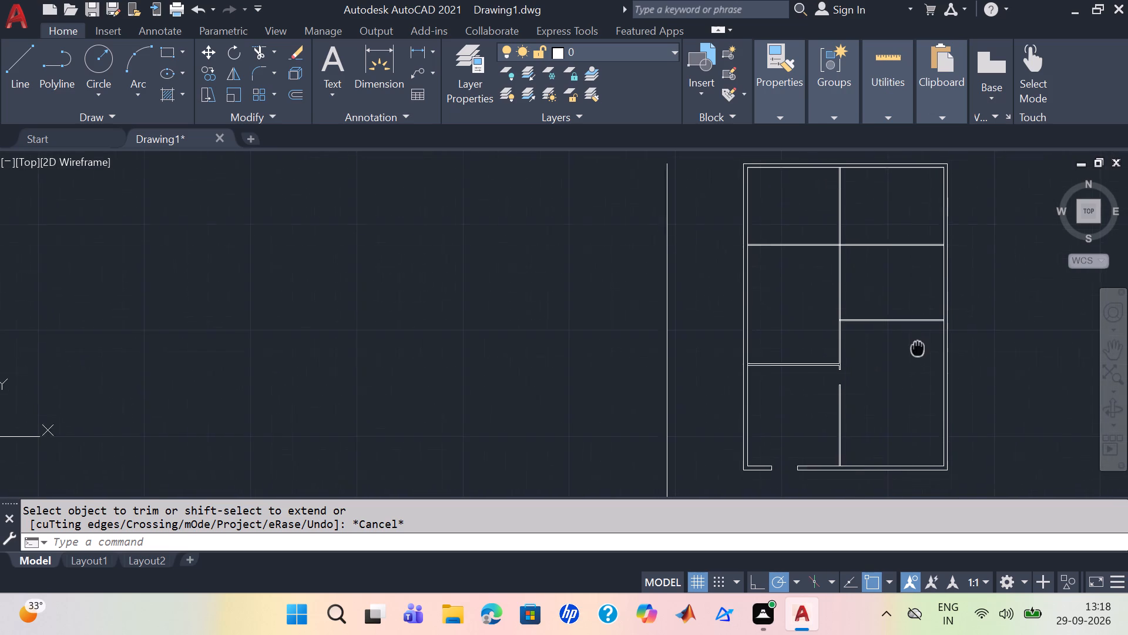
middle_click_drag(917, 347, 915, 333)
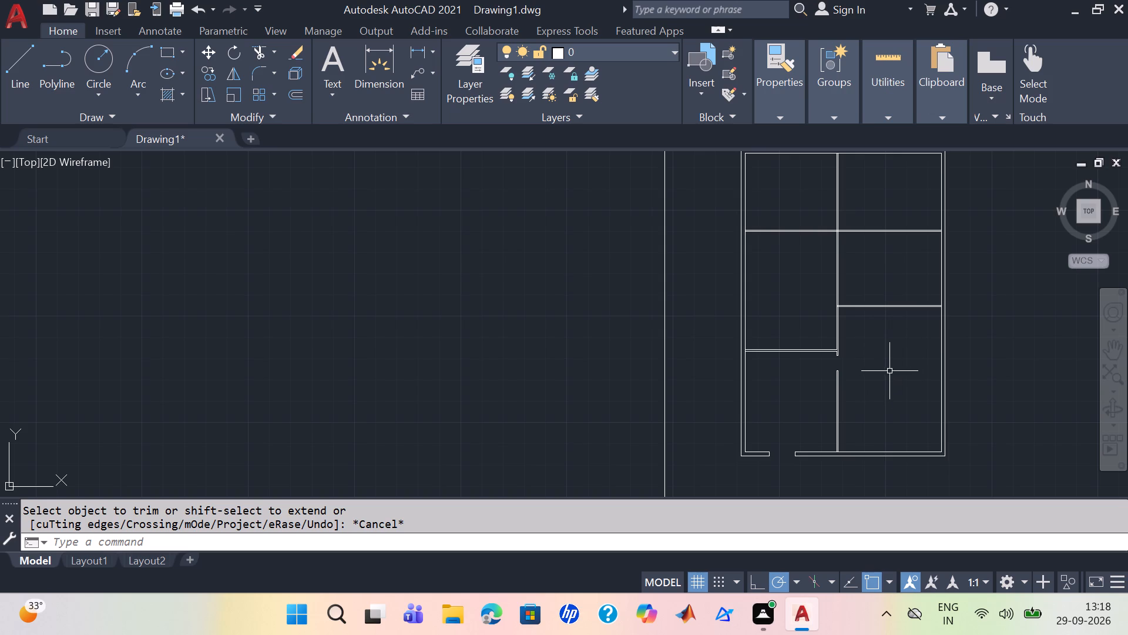
middle_click_drag(885, 362, 884, 367)
scroll(878, 361, "up", 1)
middle_click_drag(878, 360, 895, 426)
scroll(900, 390, "up", 1)
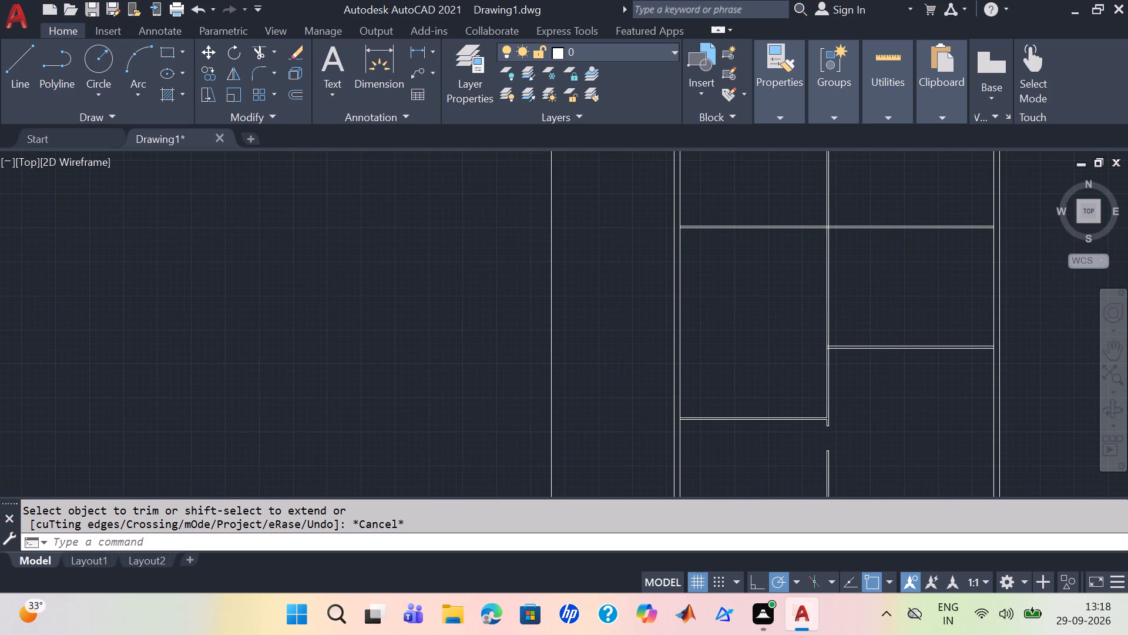
scroll(901, 394, "down", 2)
middle_click_drag(914, 389, 914, 352)
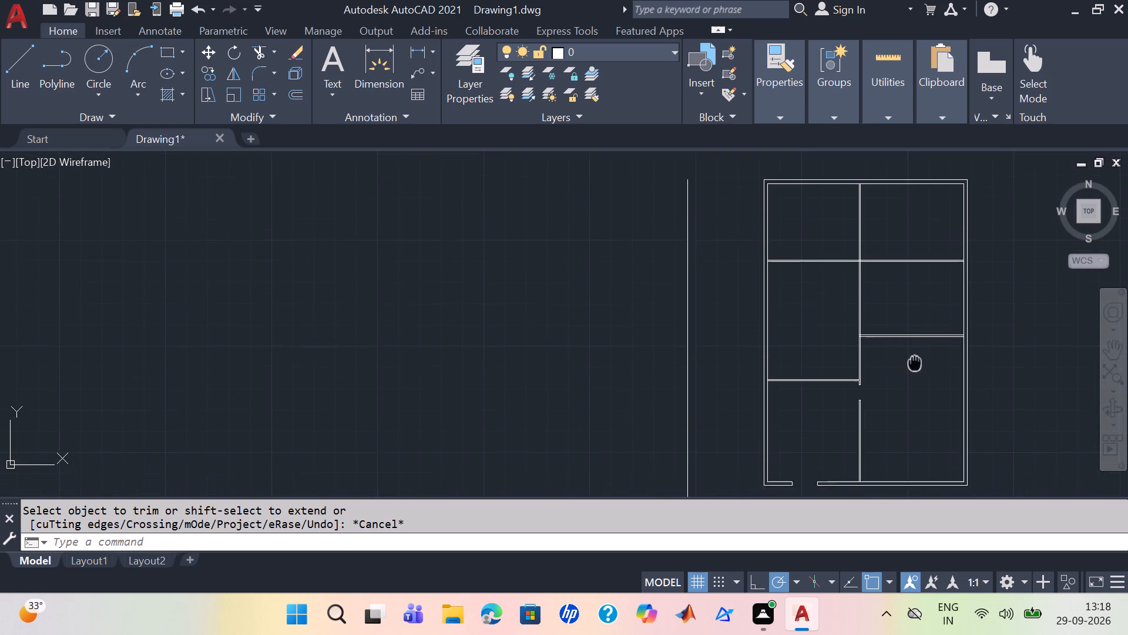
middle_click_drag(914, 352, 892, 272)
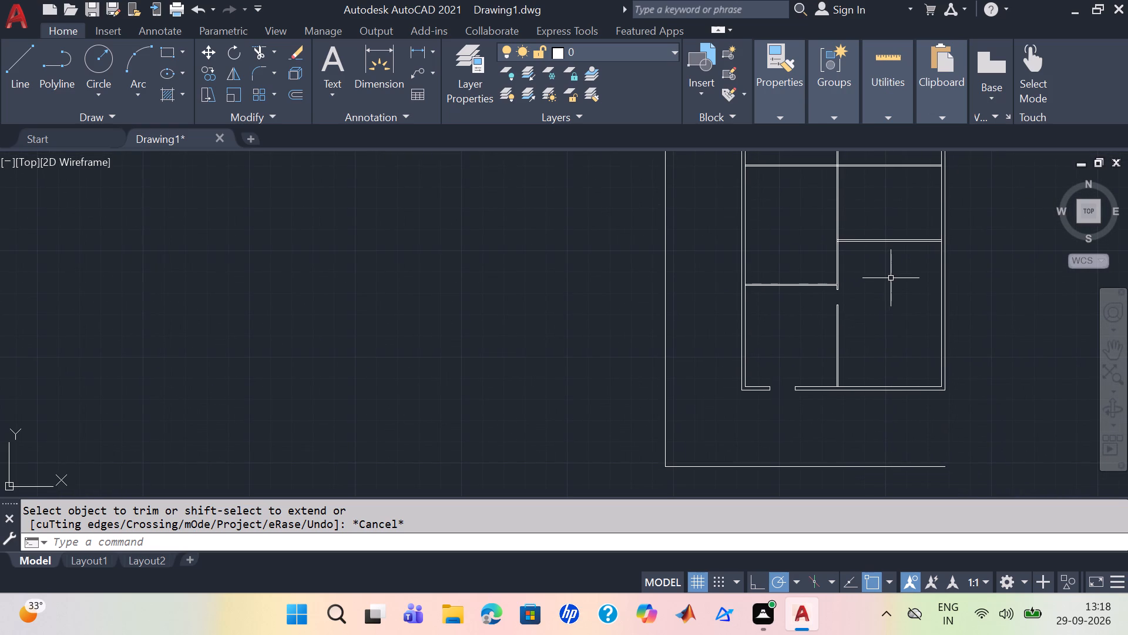
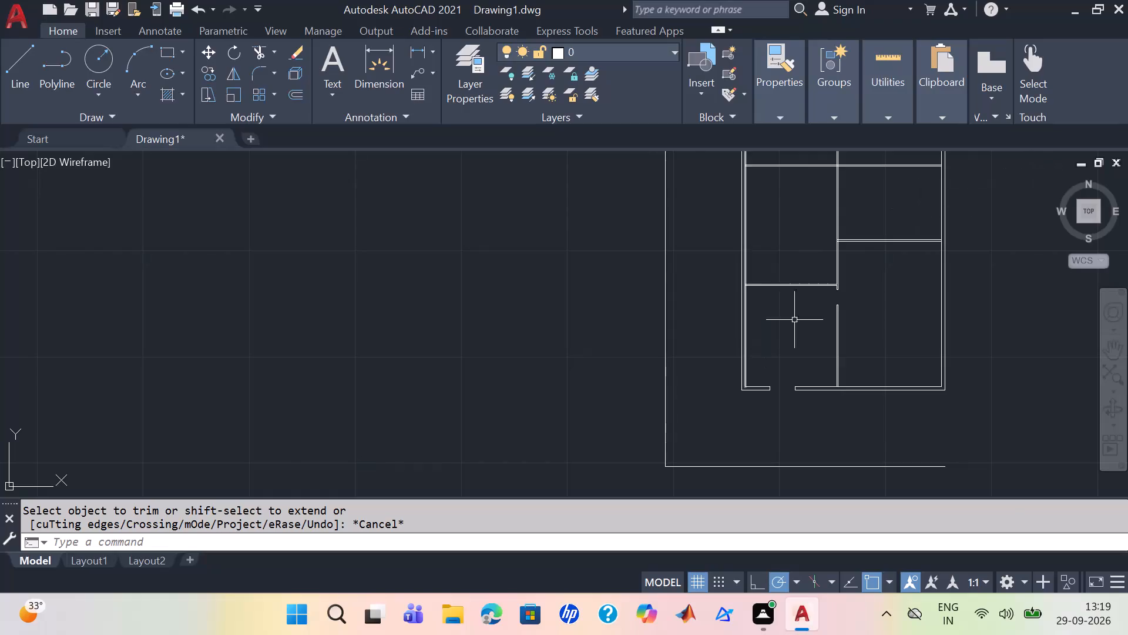
Check the dimensions of the top-left room and the room below it with Quick Measure.
middle_click_drag(874, 249, 832, 308)
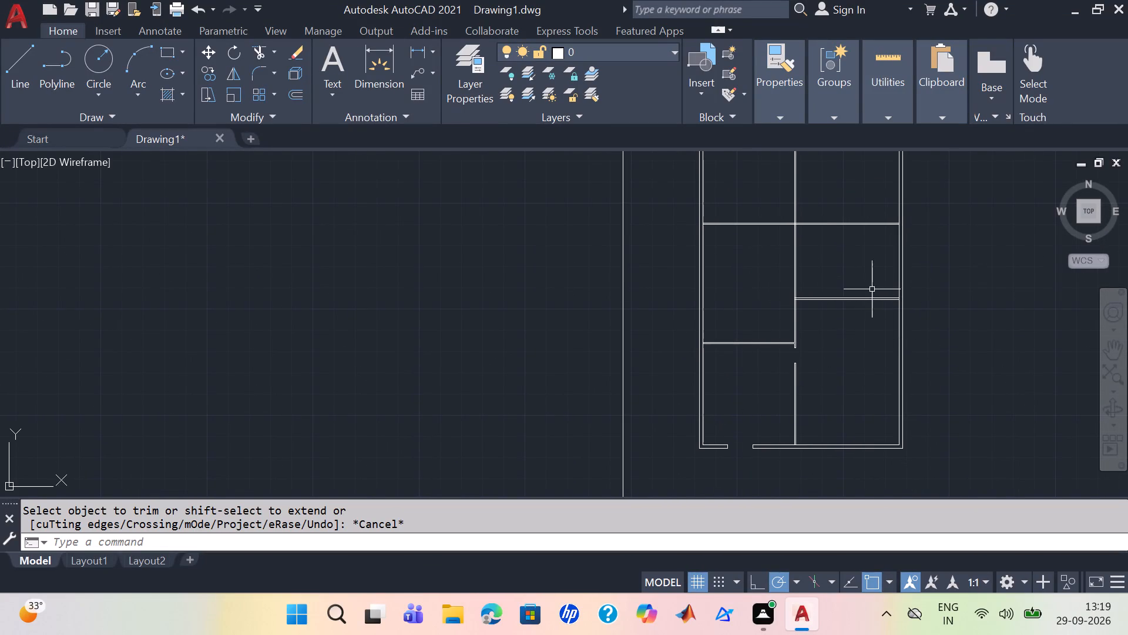
scroll(872, 289, "up", 1)
scroll(877, 287, "down", 1)
middle_click_drag(874, 278, 886, 315)
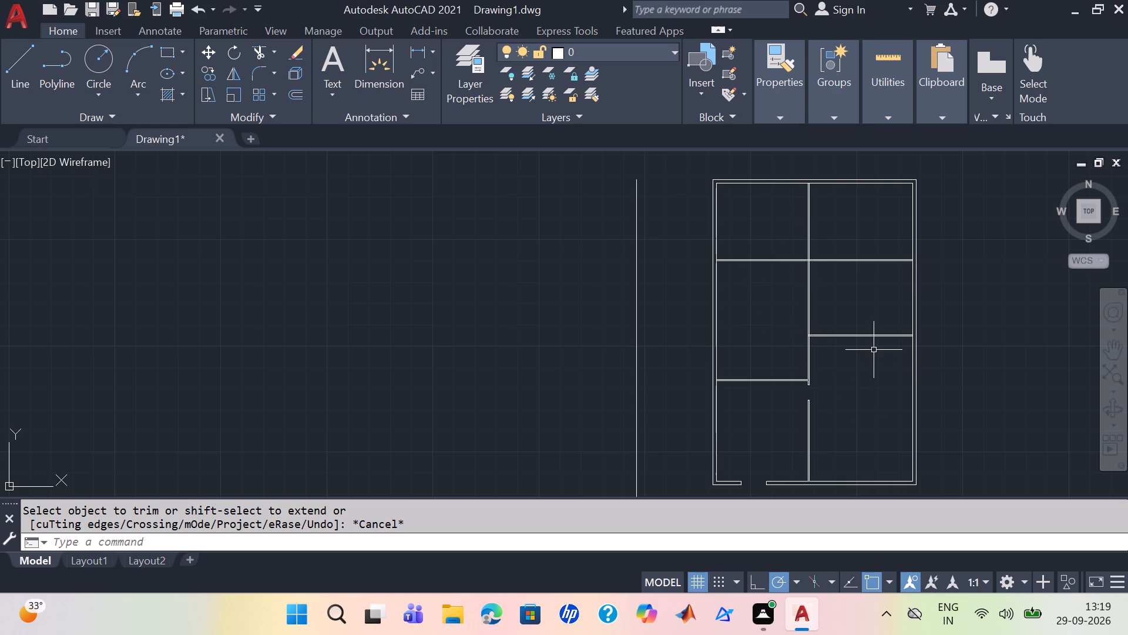
scroll(848, 357, "up", 1)
scroll(867, 340, "down", 1)
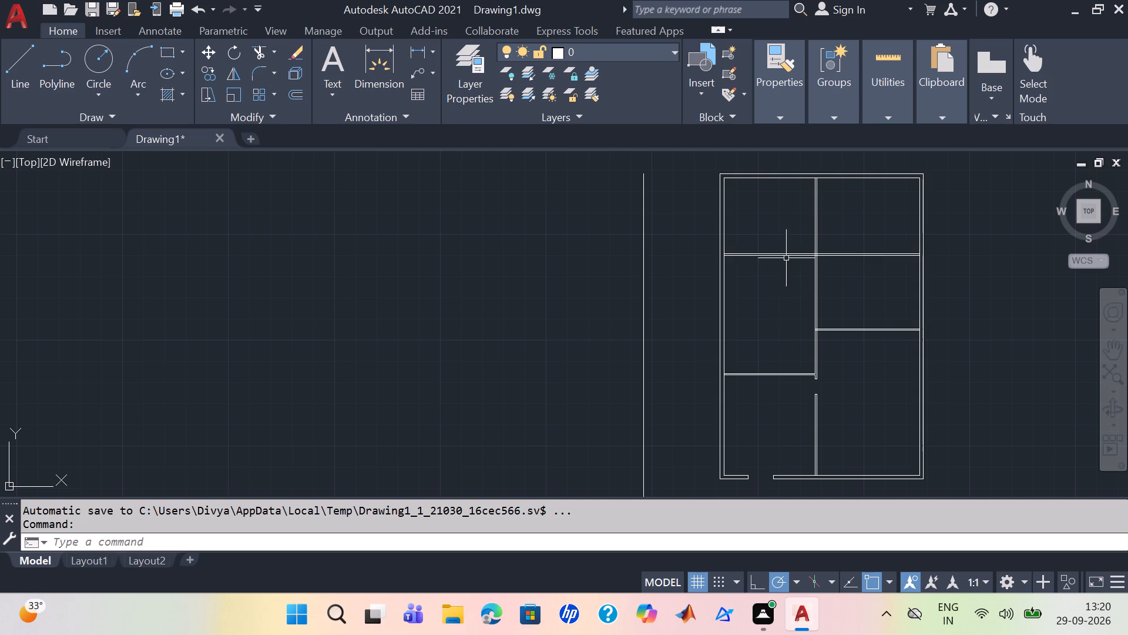
left_click(889, 80)
left_click(900, 139)
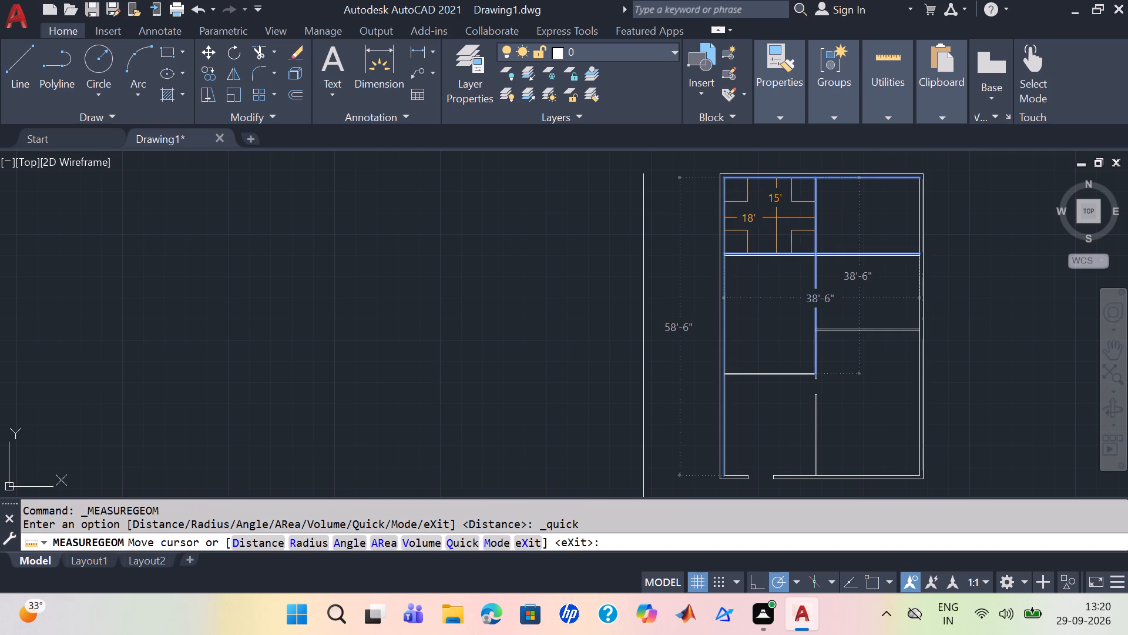
key("Escape")
left_click(885, 75)
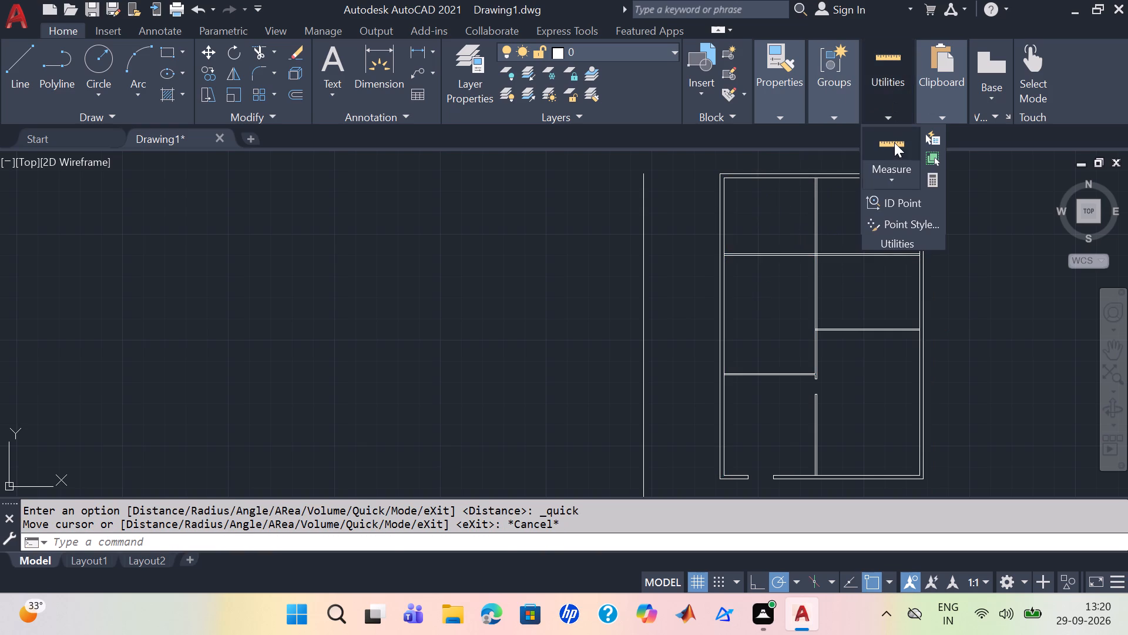
left_click(894, 143)
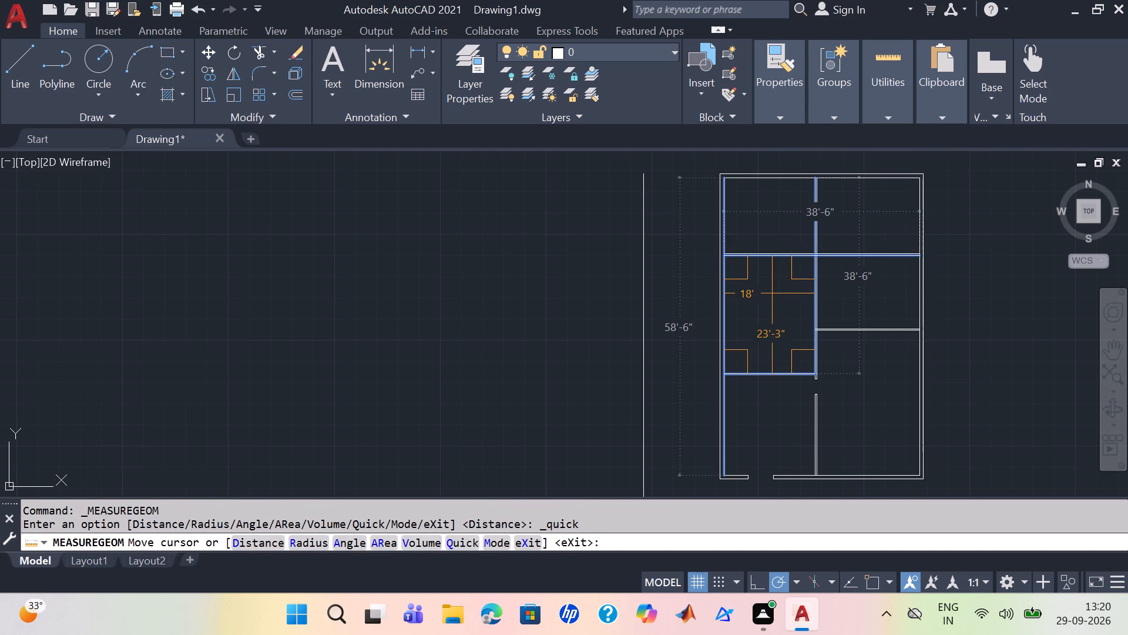
key("Escape")
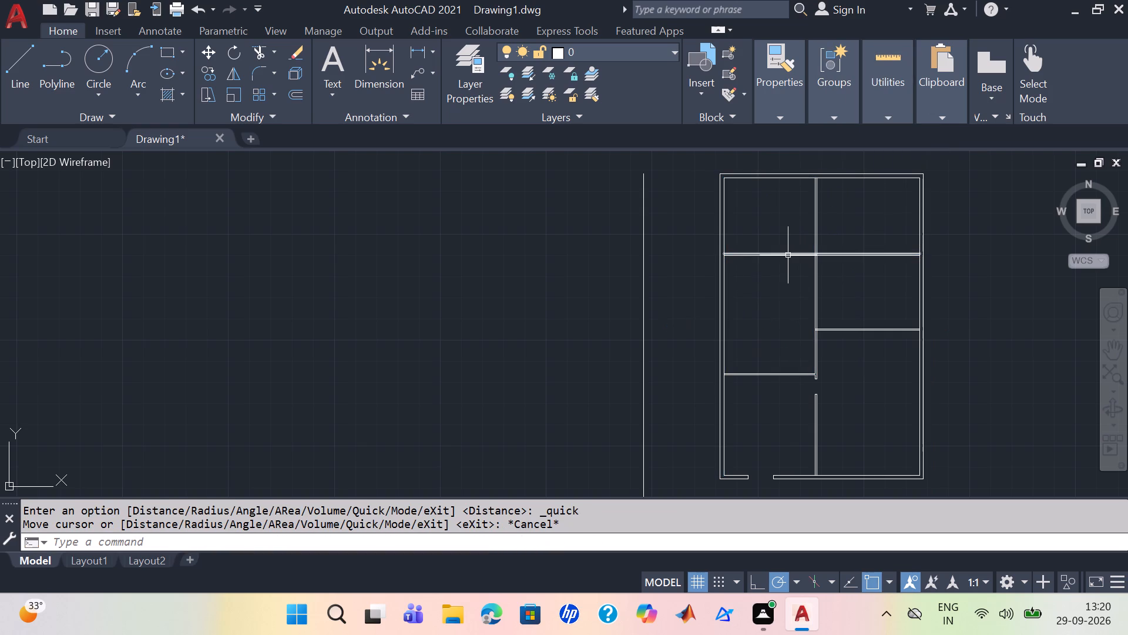
left_click(895, 60)
left_click(897, 145)
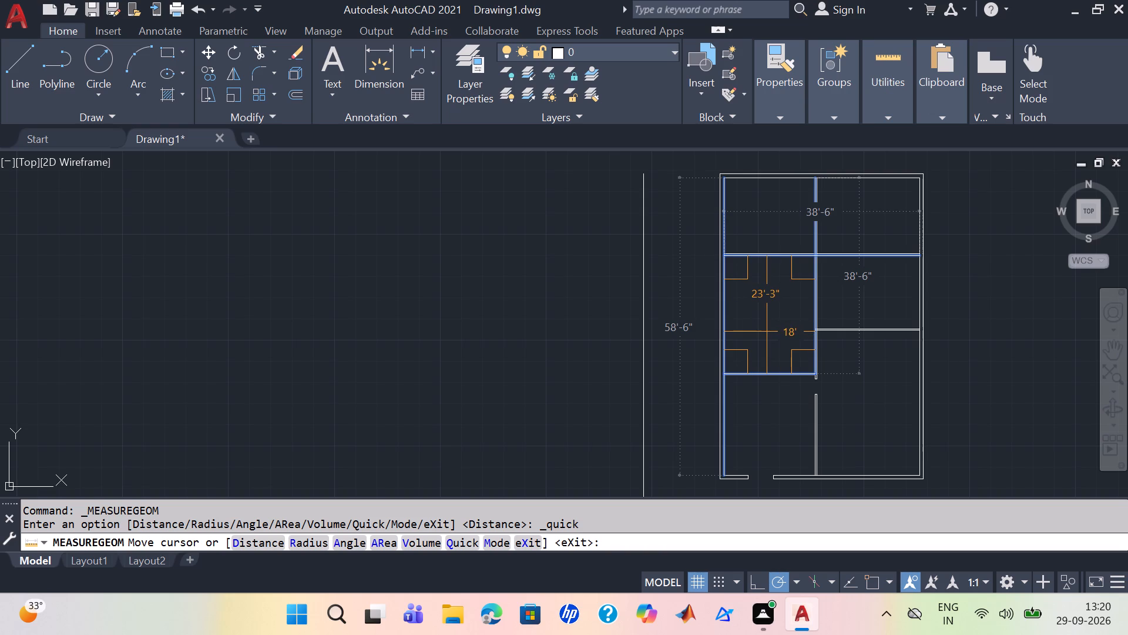
key("Escape")
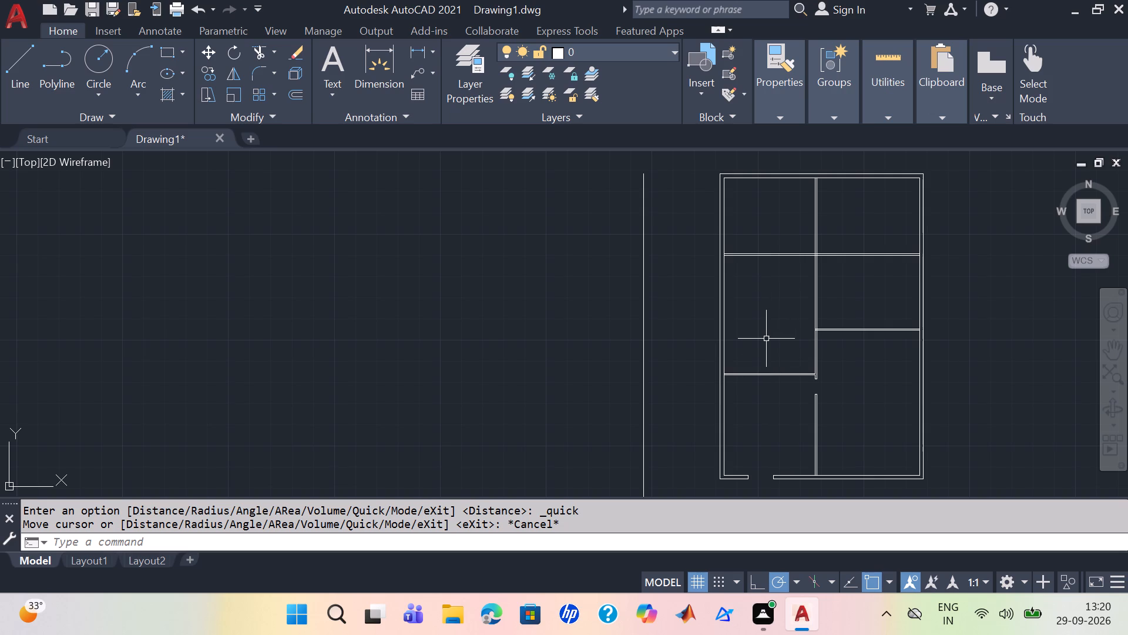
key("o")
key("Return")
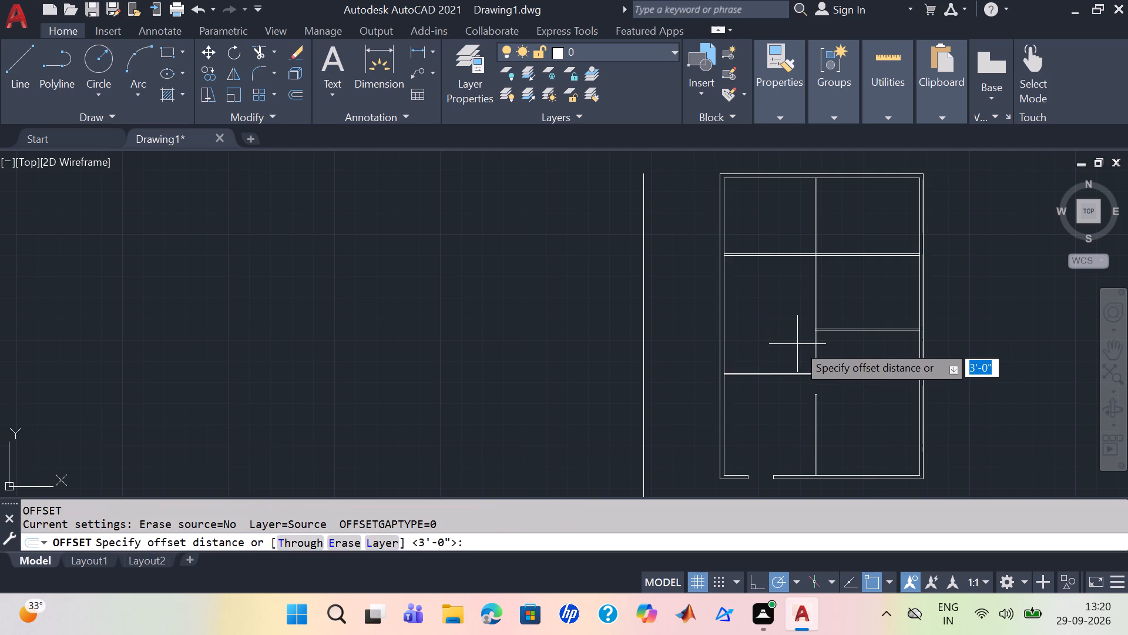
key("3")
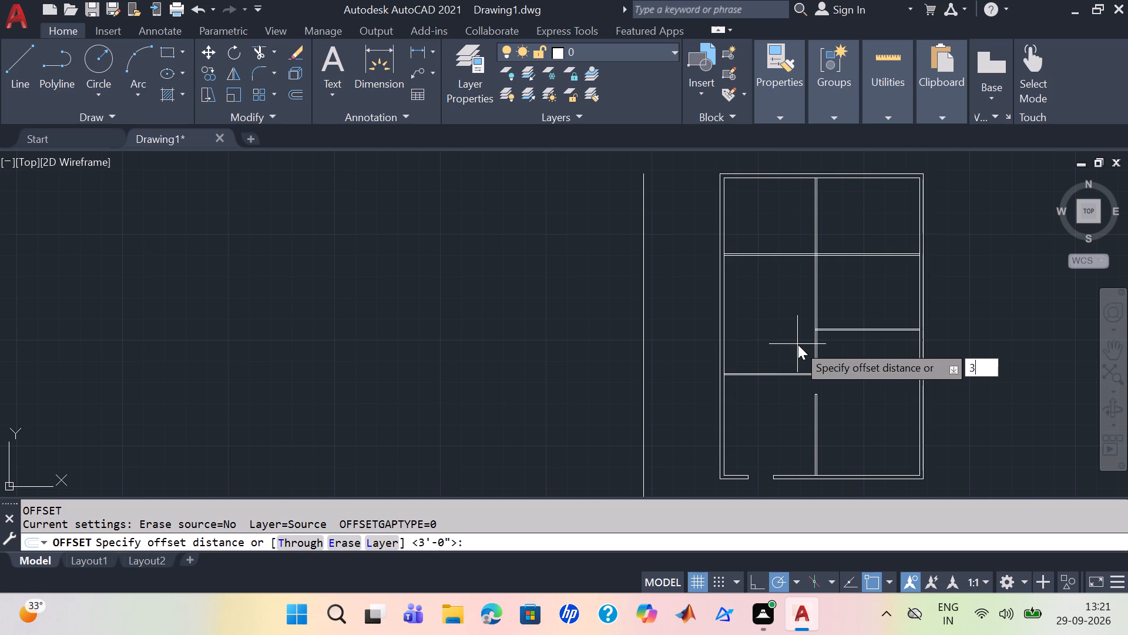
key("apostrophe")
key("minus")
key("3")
Recheck the dimensions of the middle room on the plan's west side with Quick Measure.
left_click(886, 79)
left_click(899, 143)
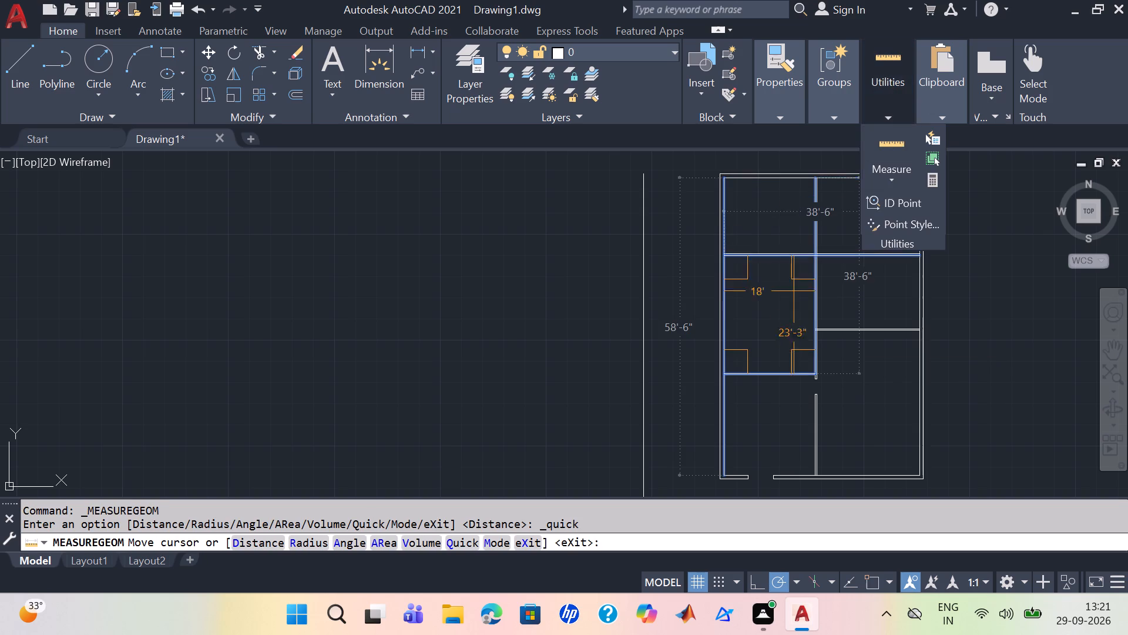
key("Escape")
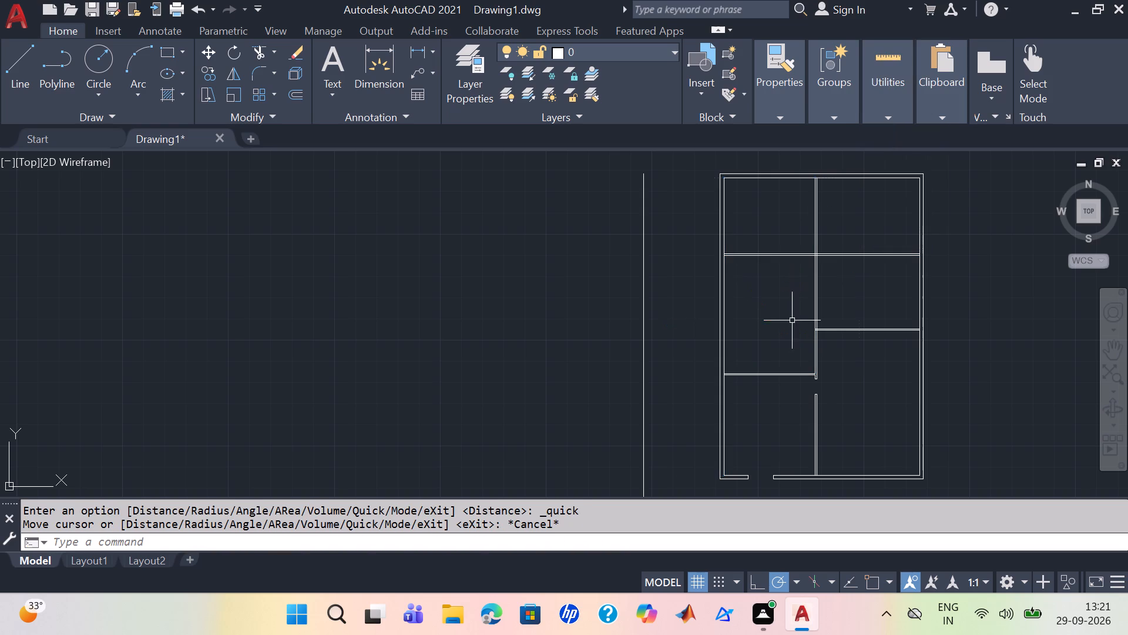
Start Offset with distance 3'-3", and offset the lower line of the middle west room's bottom wall upward, overriding the distance with 6'.
key("o")
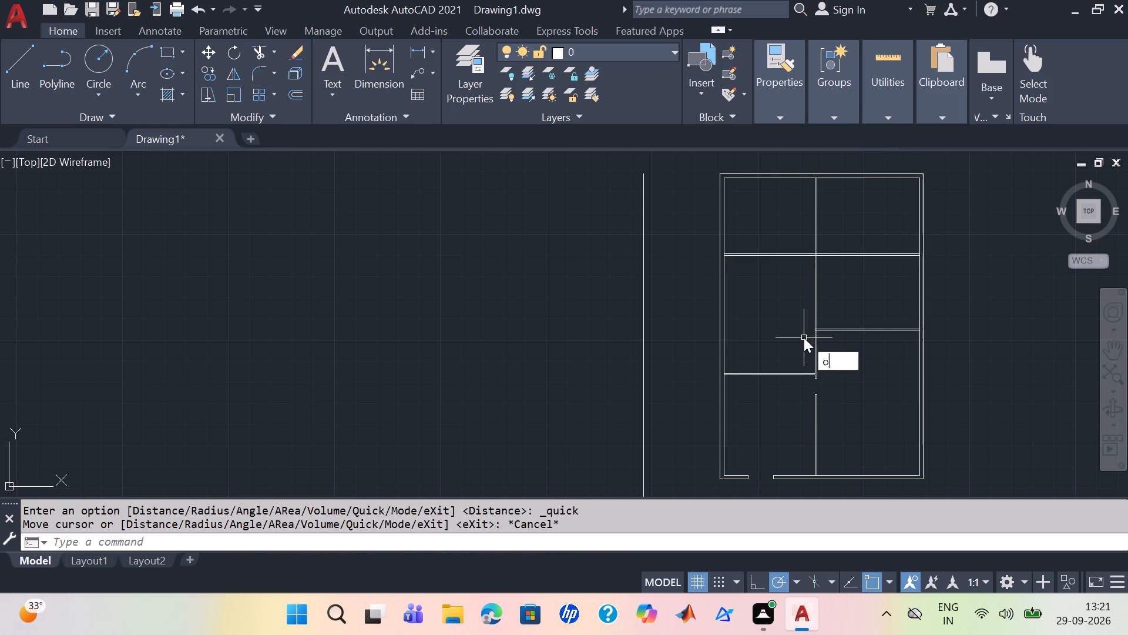
key("Return")
key("3")
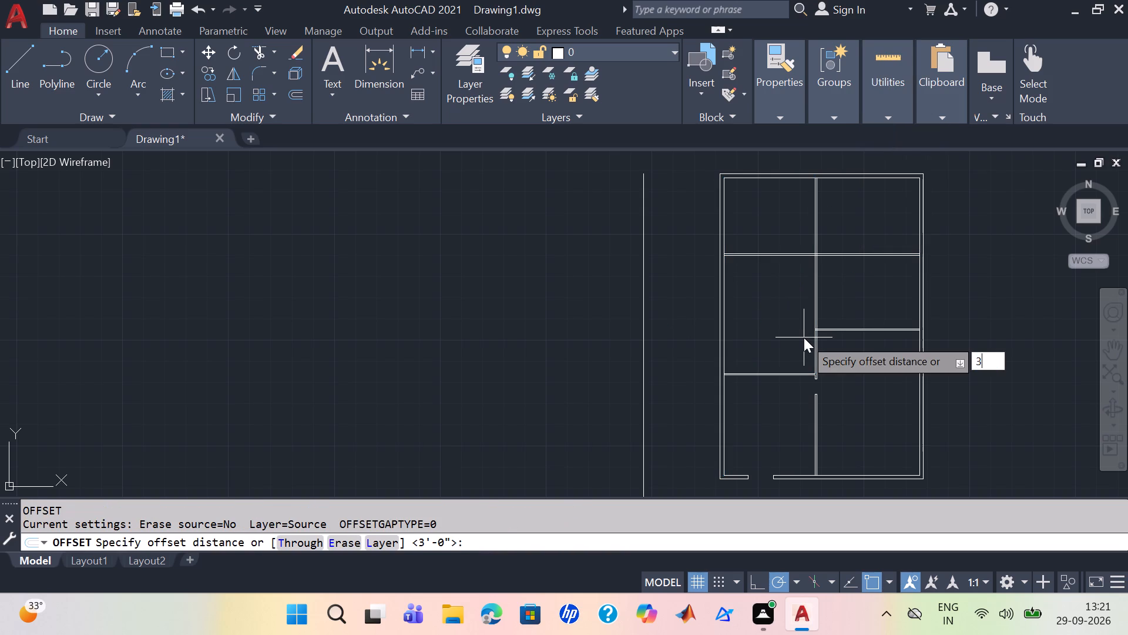
key("apostrophe")
key("minus")
key("3")
key("shift+quotedbl")
key("Return")
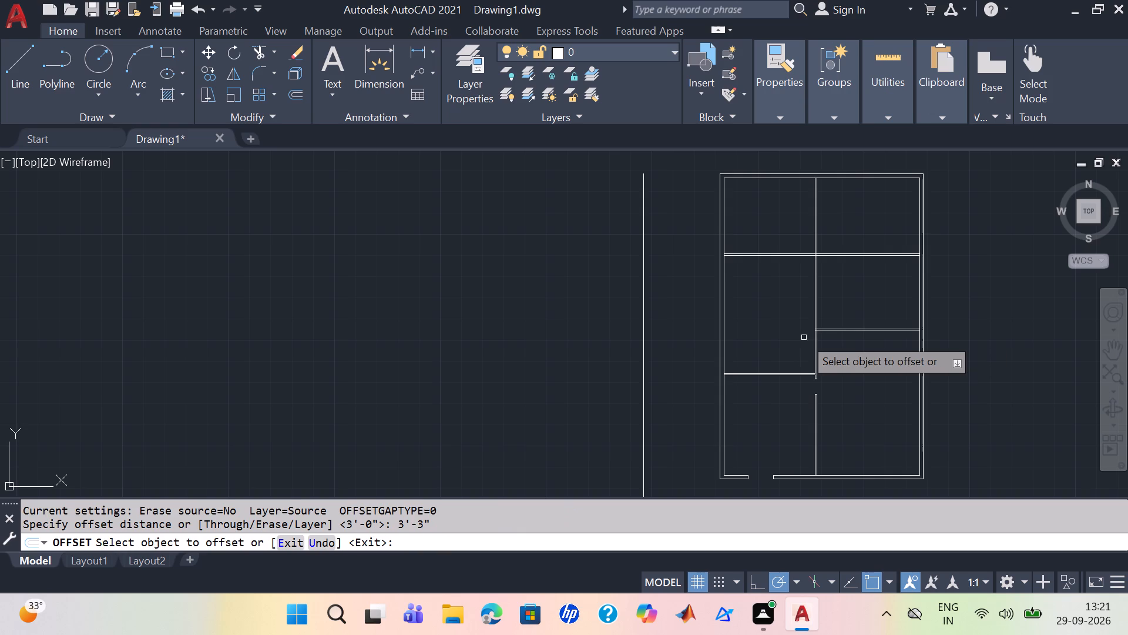
scroll(770, 378, "up", 2)
left_click(767, 372)
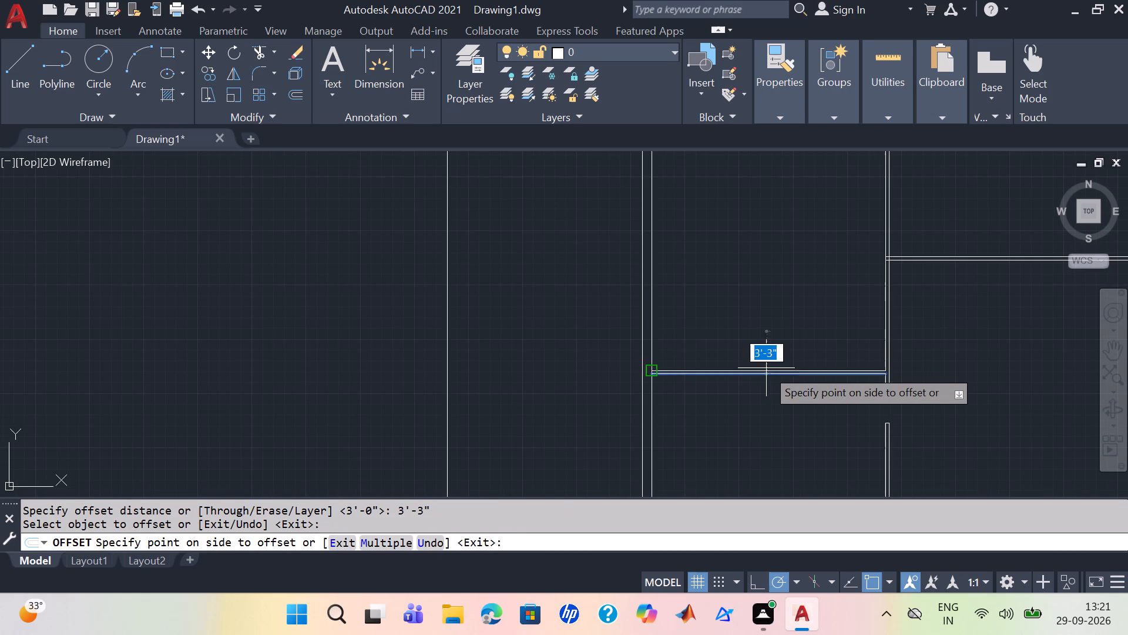
scroll(768, 323, "down", 1)
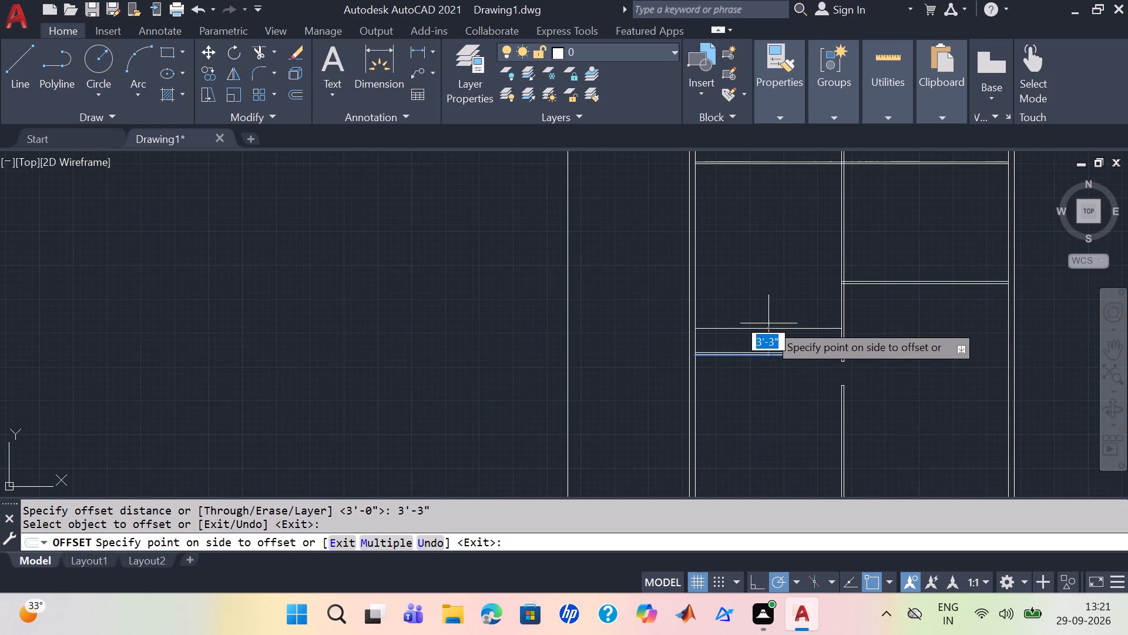
scroll(775, 332, "up", 1)
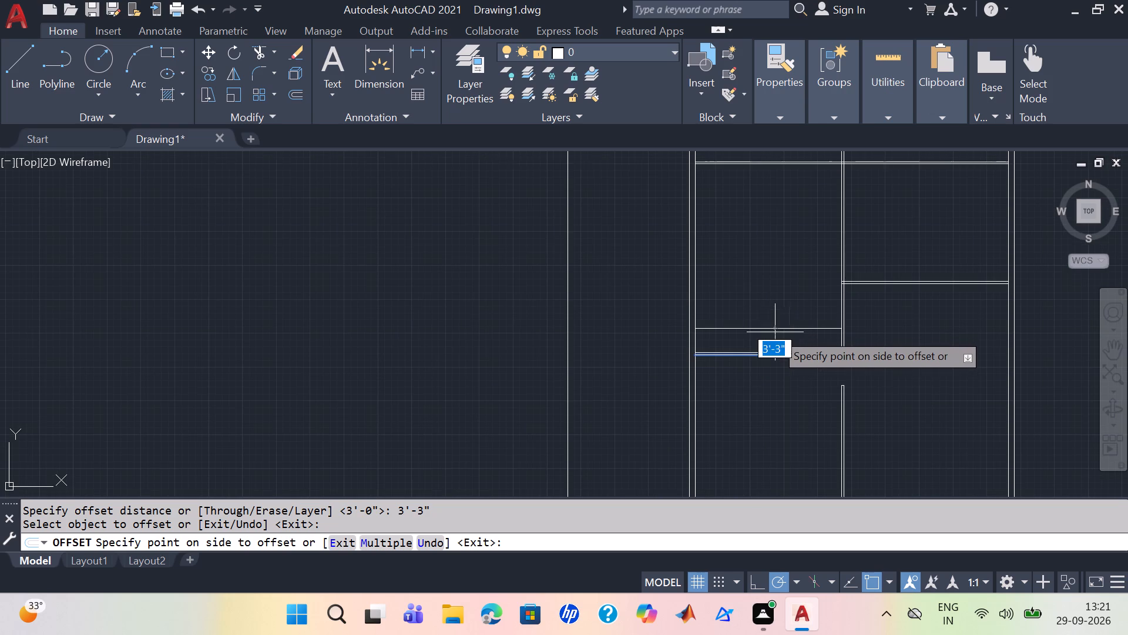
scroll(775, 332, "up", 1)
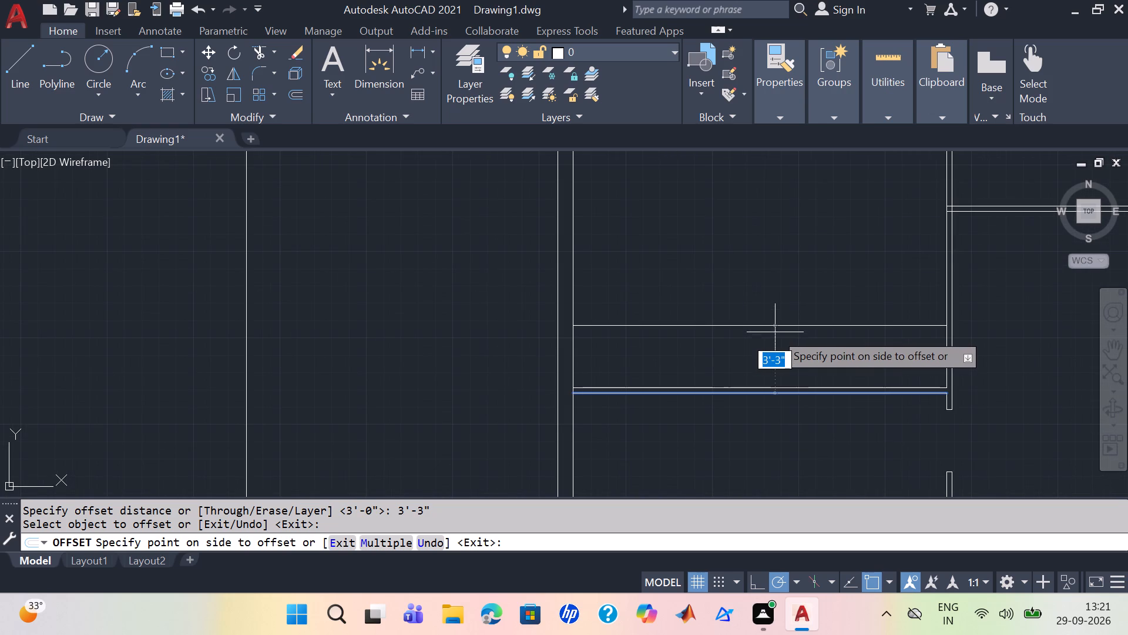
key("5")
key("BackSpace")
key("6")
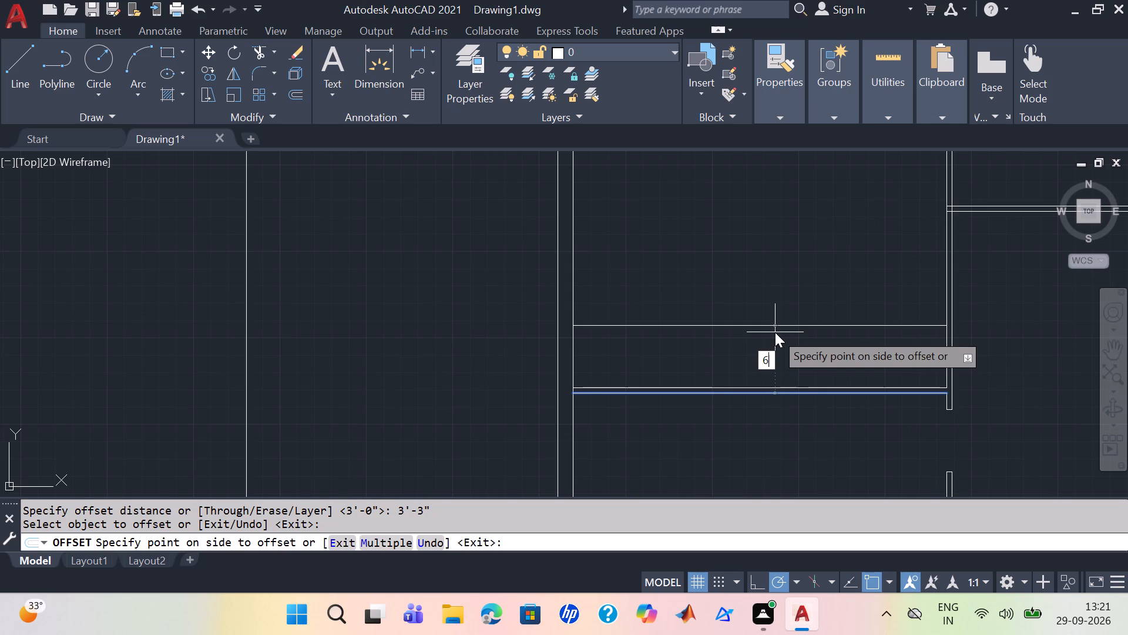
key("apostrophe")
key("Return")
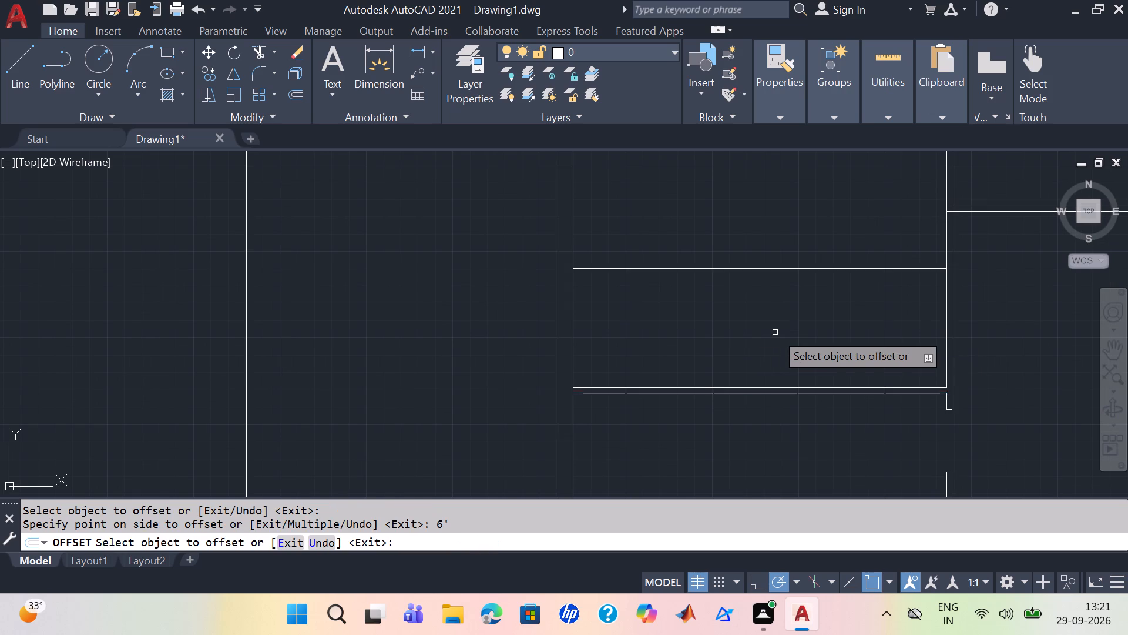
Offset the new horizontal line in the middle west room 3" upward to form a double-line partition wall.
scroll(775, 353, "down", 2)
middle_click_drag(788, 343, 788, 360)
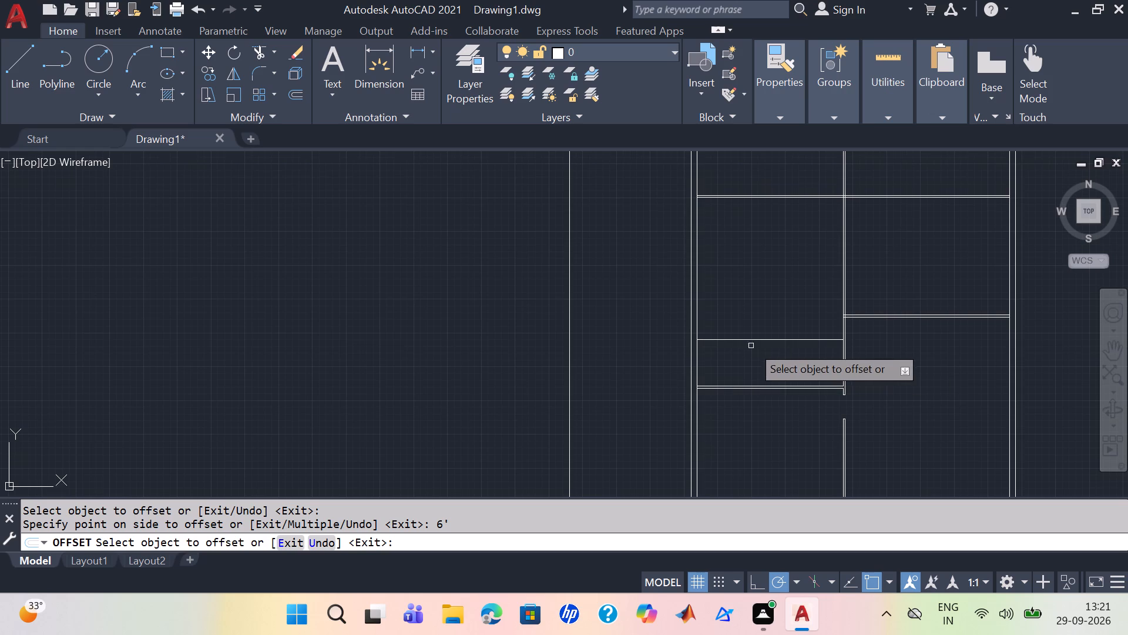
scroll(747, 341, "up", 3)
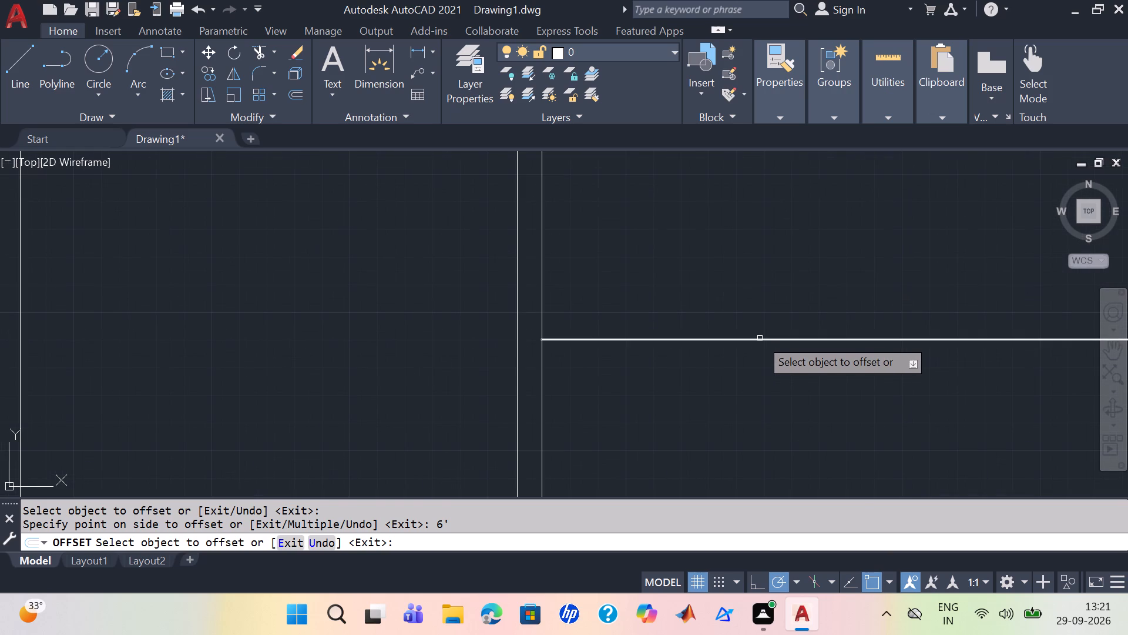
left_click(762, 342)
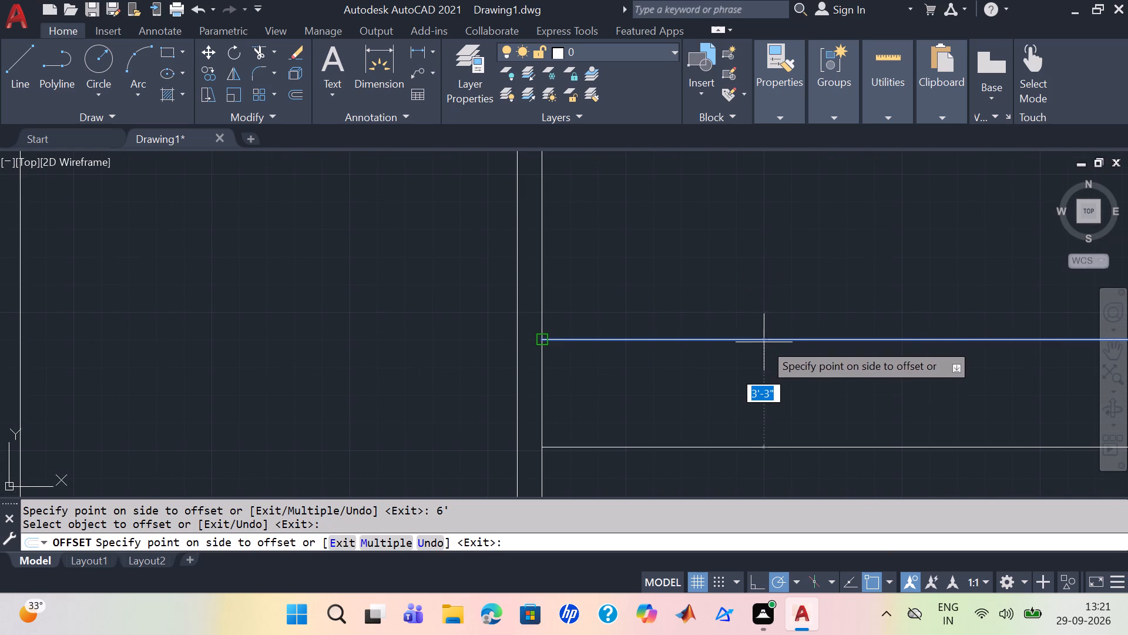
key("3")
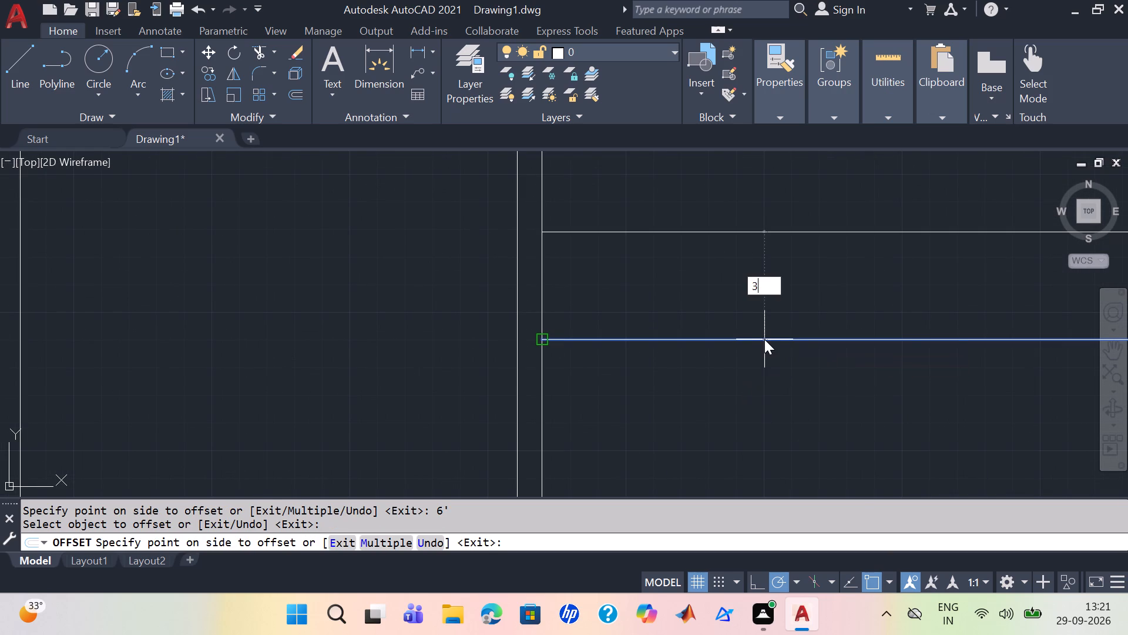
key("shift+quotedbl")
key("Return")
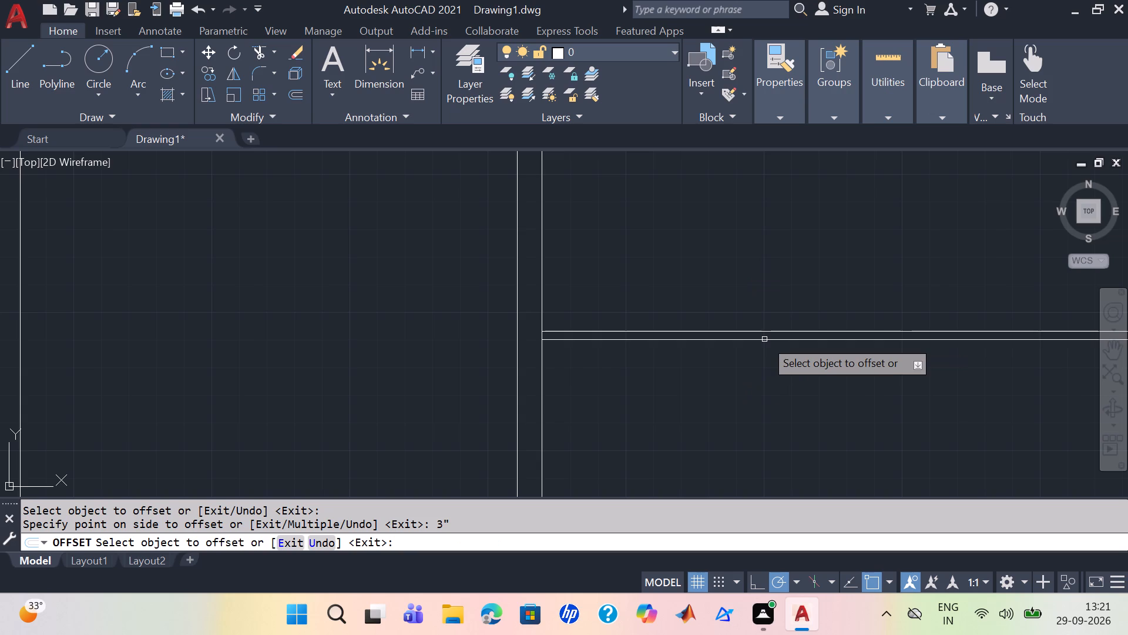
scroll(781, 349, "down", 1)
scroll(836, 360, "down", 2)
middle_click_drag(840, 370, 828, 379)
scroll(828, 380, "up", 2)
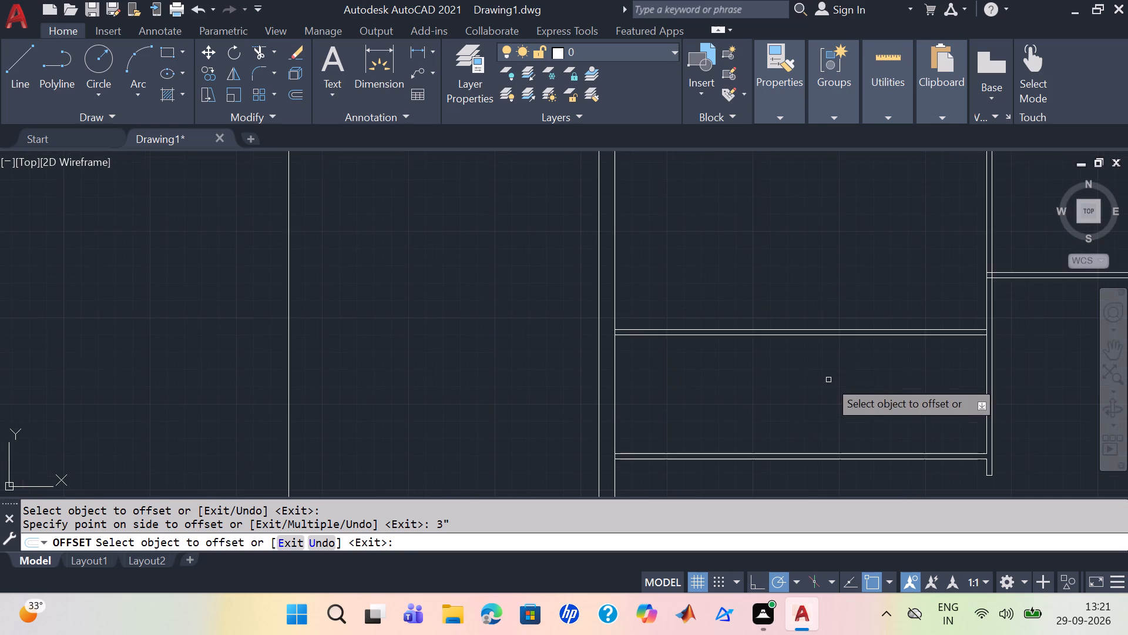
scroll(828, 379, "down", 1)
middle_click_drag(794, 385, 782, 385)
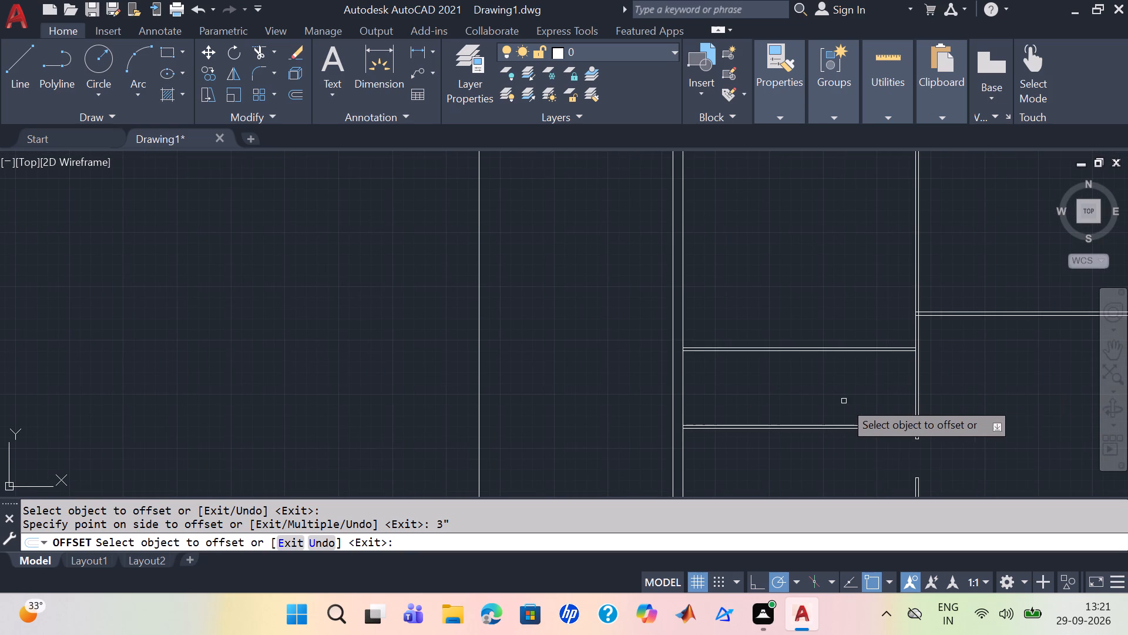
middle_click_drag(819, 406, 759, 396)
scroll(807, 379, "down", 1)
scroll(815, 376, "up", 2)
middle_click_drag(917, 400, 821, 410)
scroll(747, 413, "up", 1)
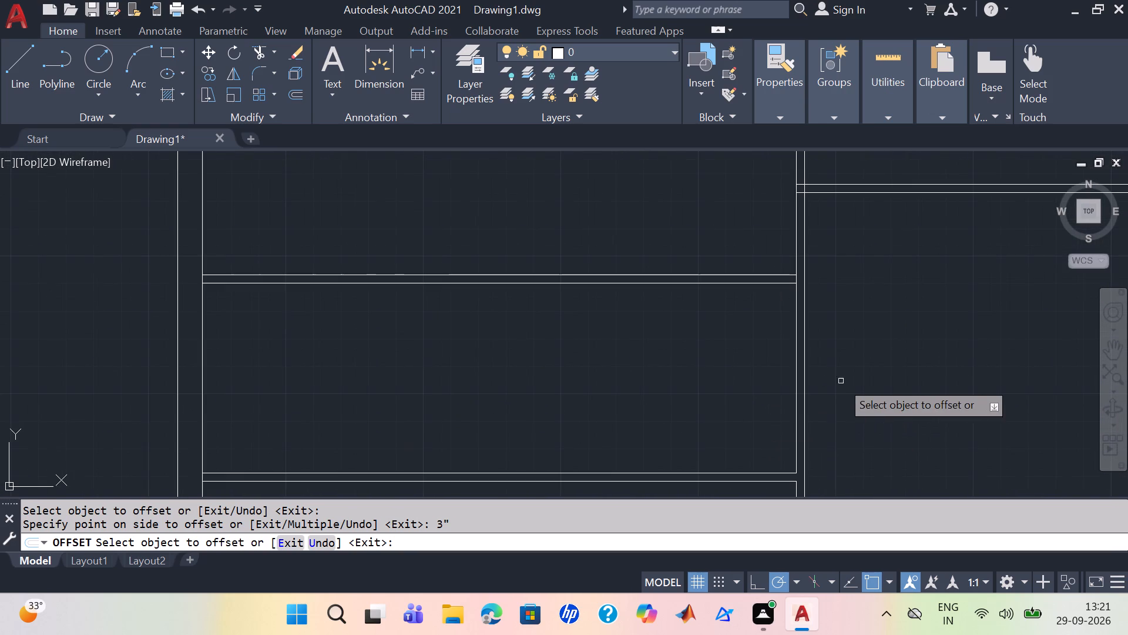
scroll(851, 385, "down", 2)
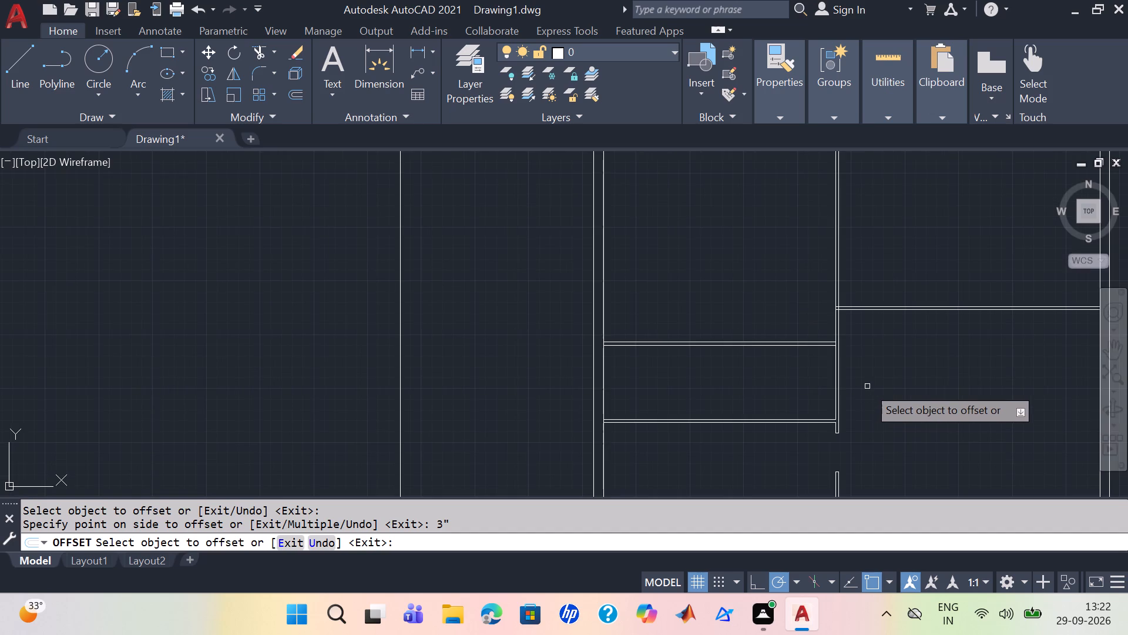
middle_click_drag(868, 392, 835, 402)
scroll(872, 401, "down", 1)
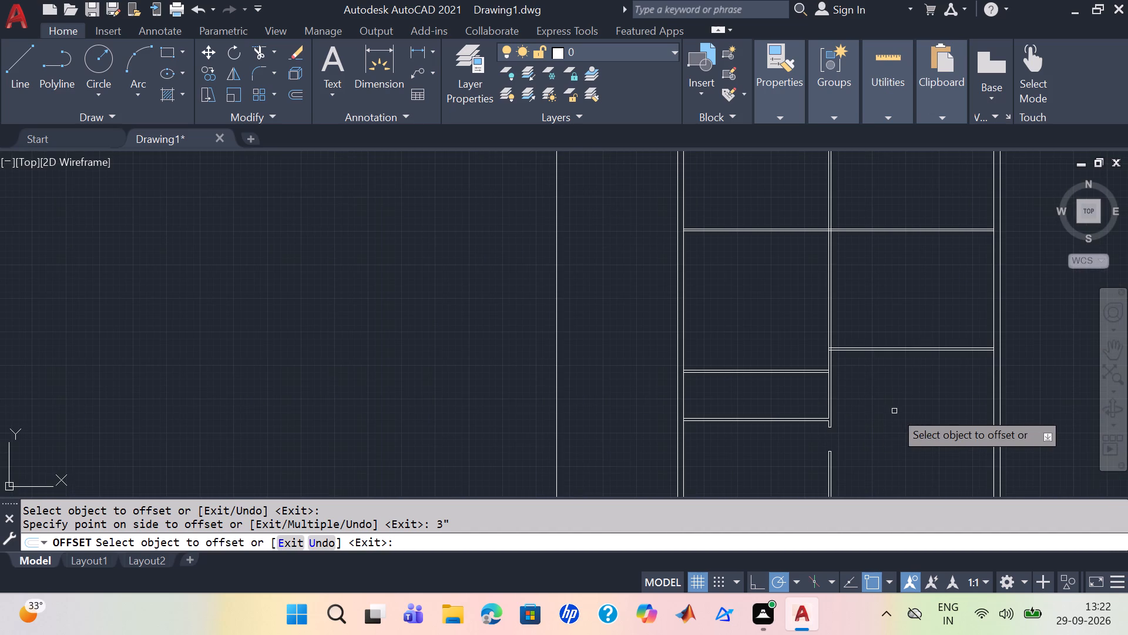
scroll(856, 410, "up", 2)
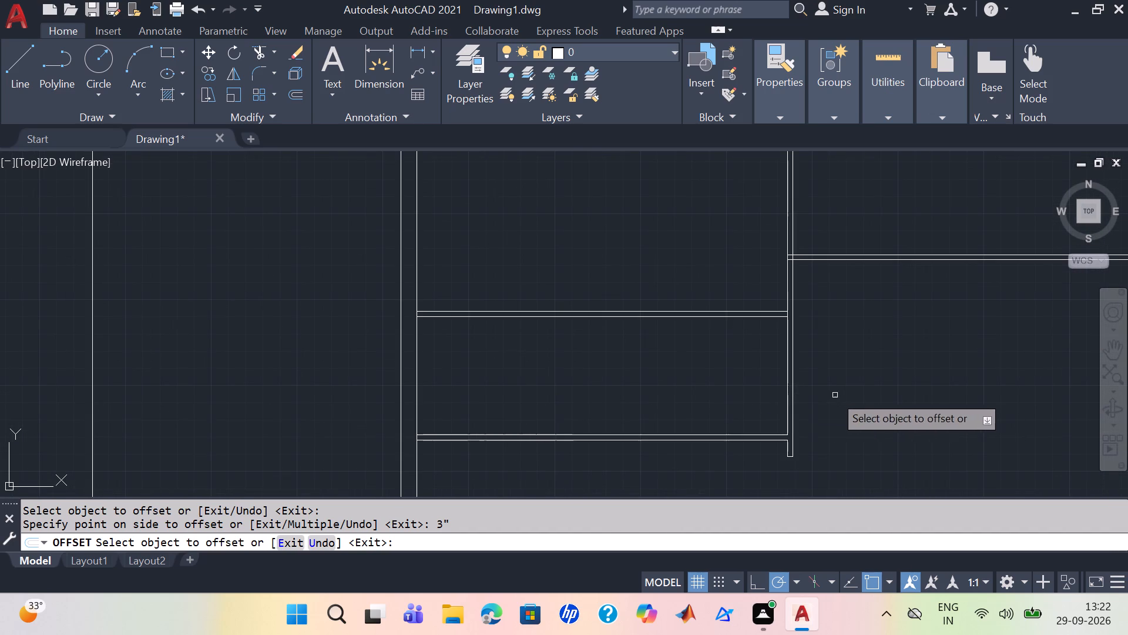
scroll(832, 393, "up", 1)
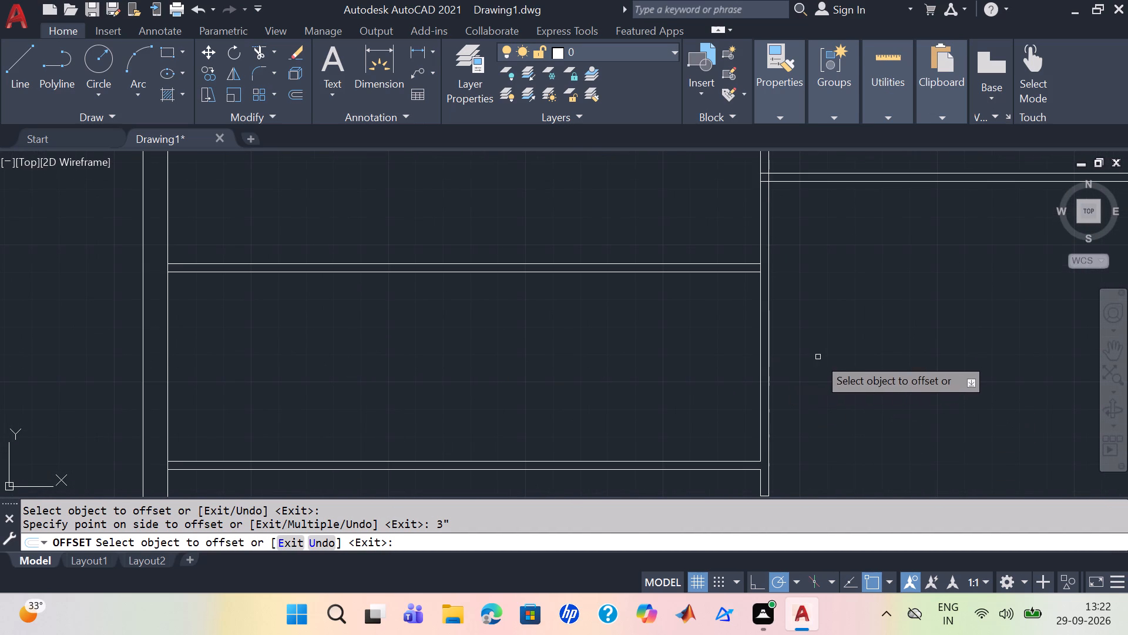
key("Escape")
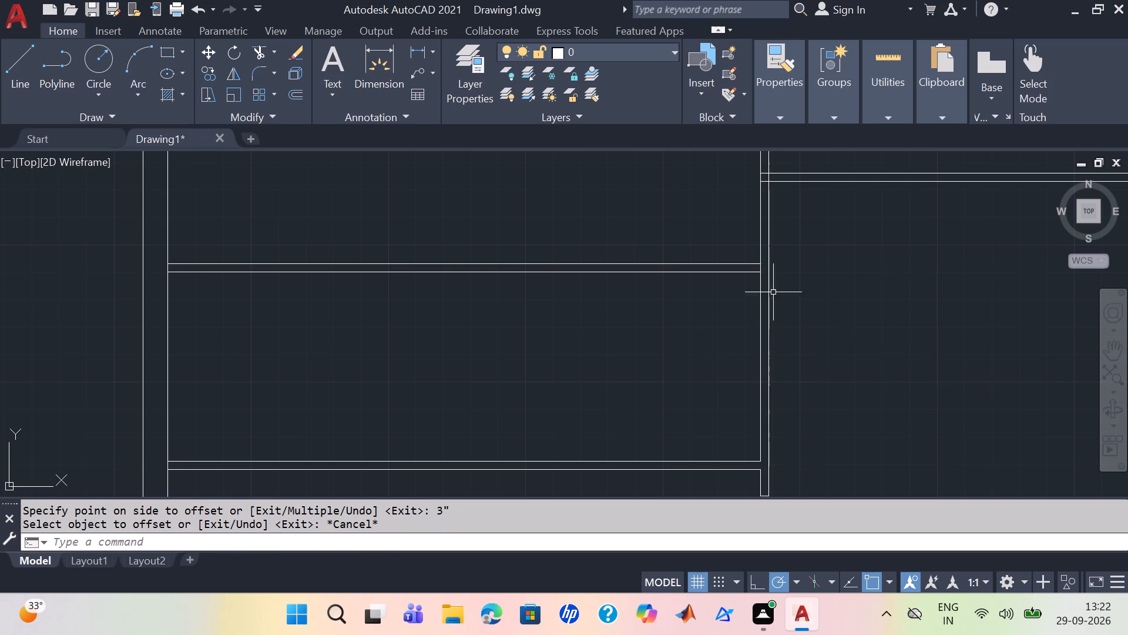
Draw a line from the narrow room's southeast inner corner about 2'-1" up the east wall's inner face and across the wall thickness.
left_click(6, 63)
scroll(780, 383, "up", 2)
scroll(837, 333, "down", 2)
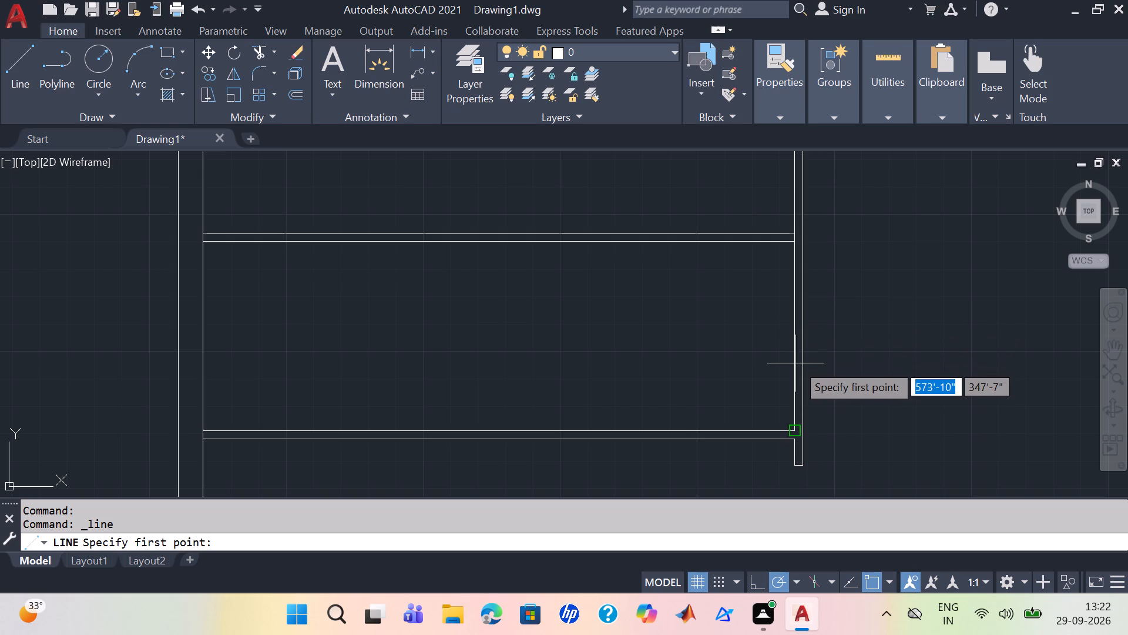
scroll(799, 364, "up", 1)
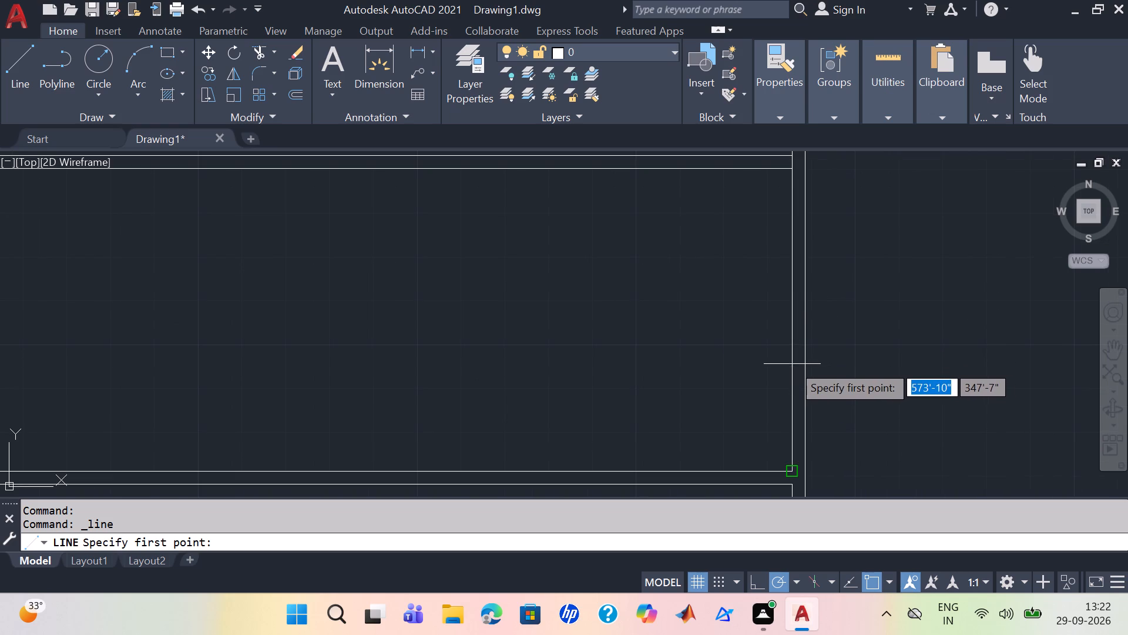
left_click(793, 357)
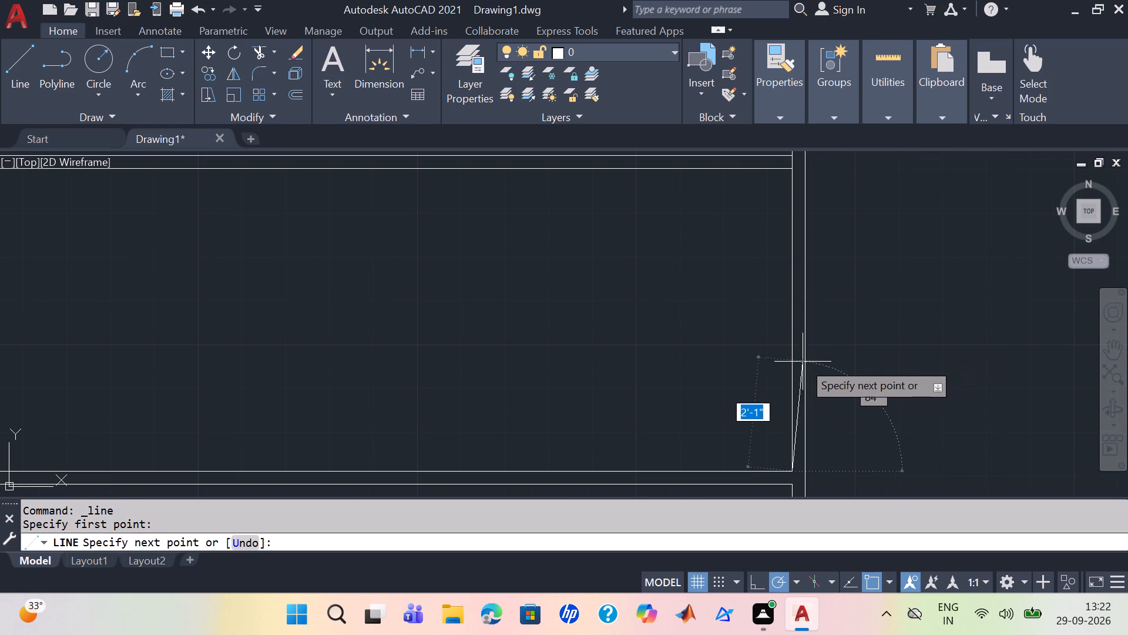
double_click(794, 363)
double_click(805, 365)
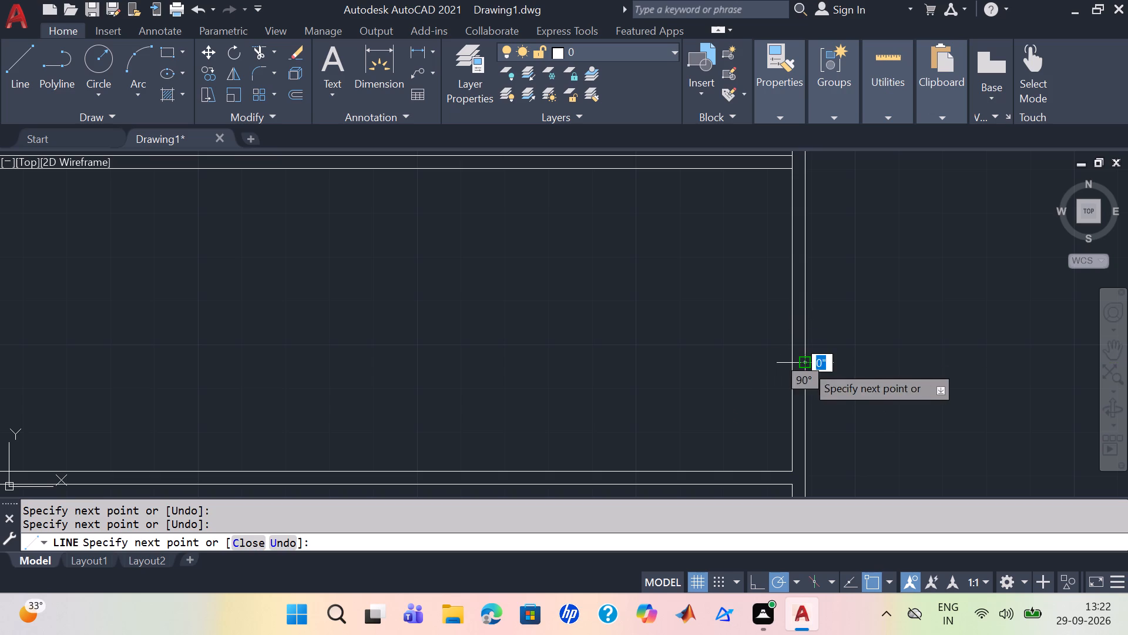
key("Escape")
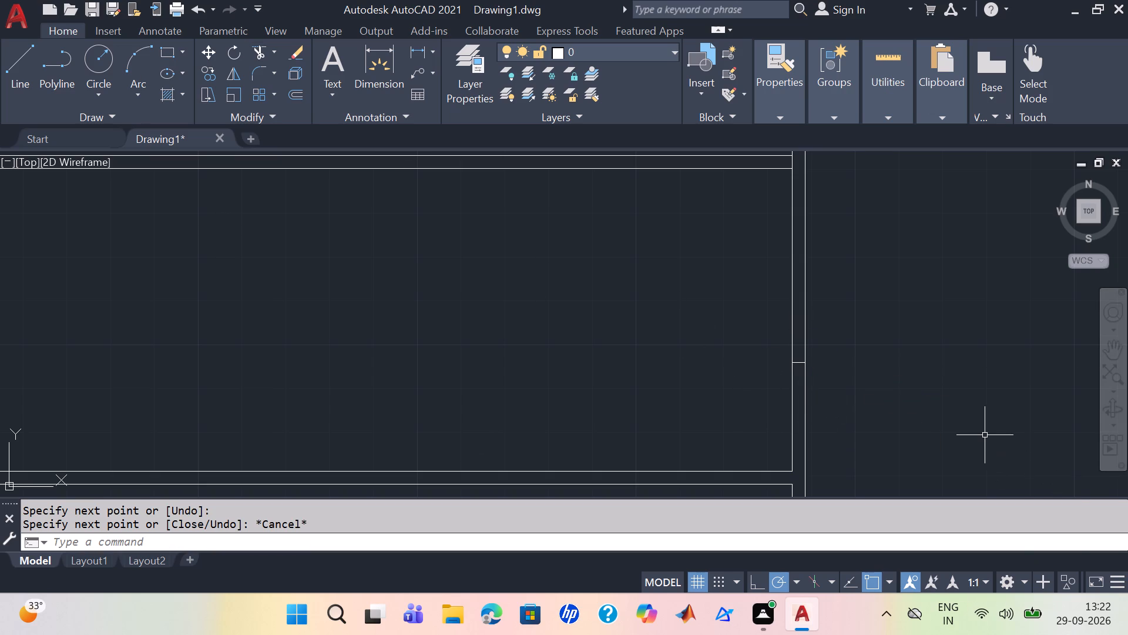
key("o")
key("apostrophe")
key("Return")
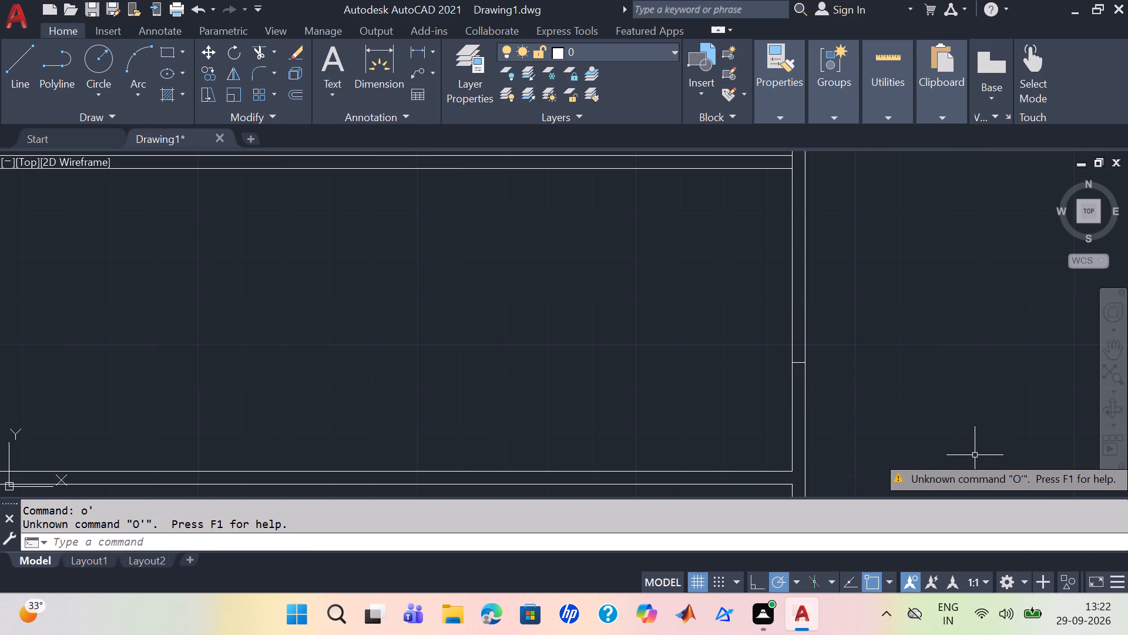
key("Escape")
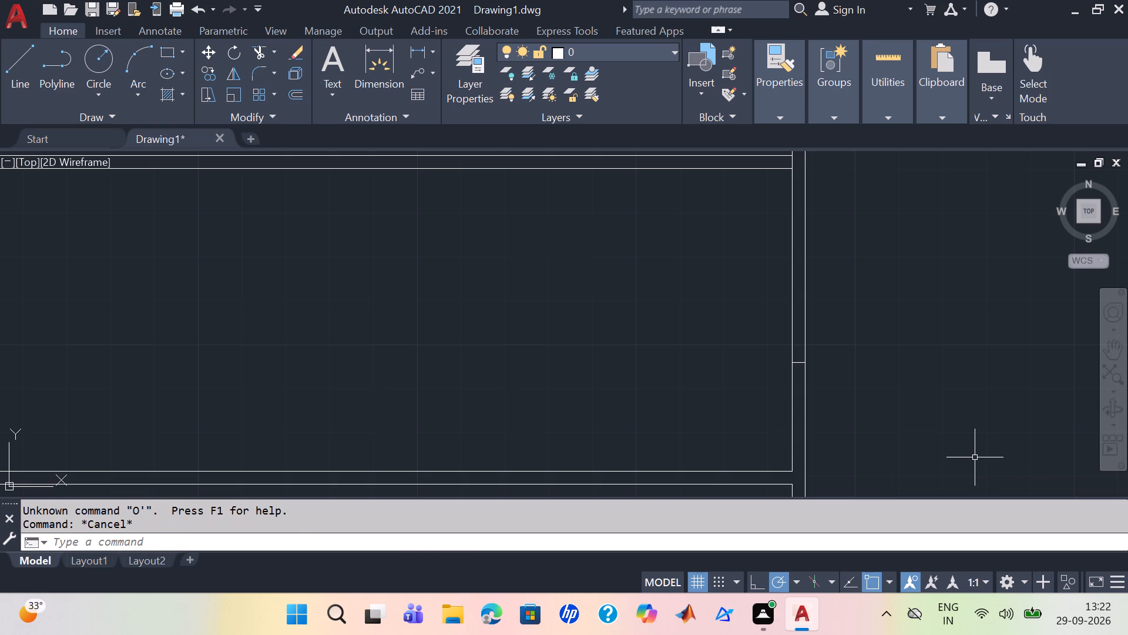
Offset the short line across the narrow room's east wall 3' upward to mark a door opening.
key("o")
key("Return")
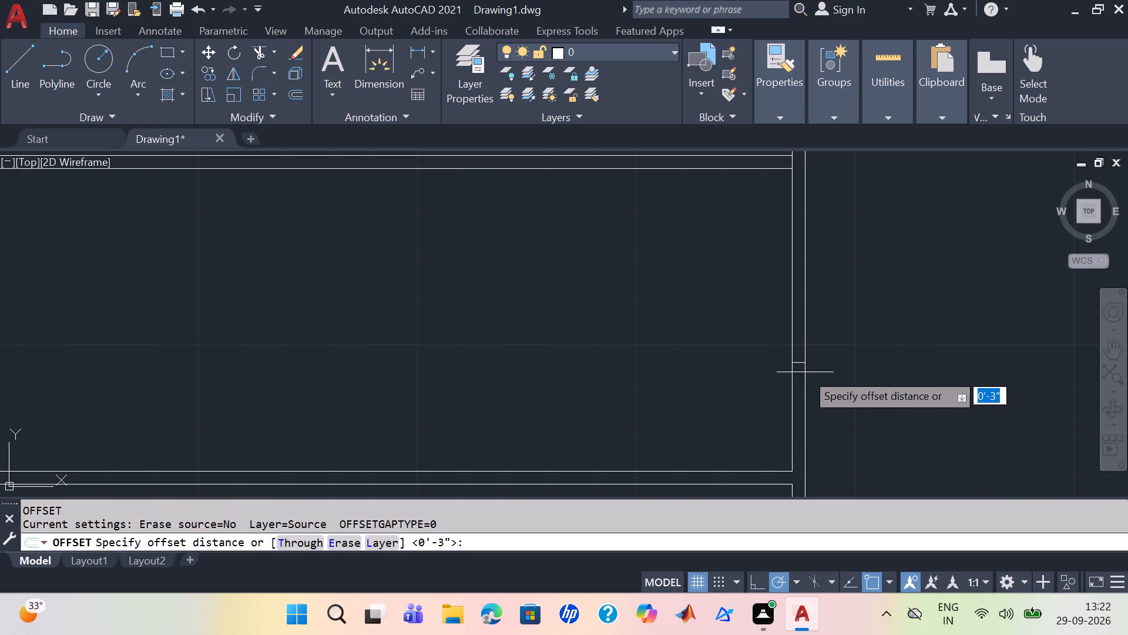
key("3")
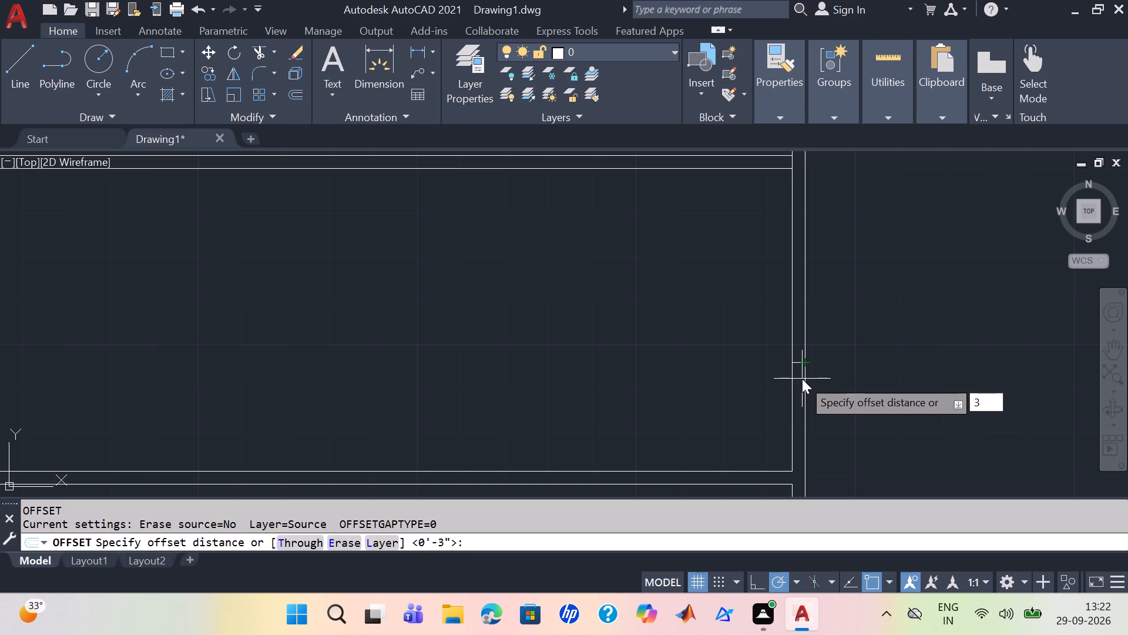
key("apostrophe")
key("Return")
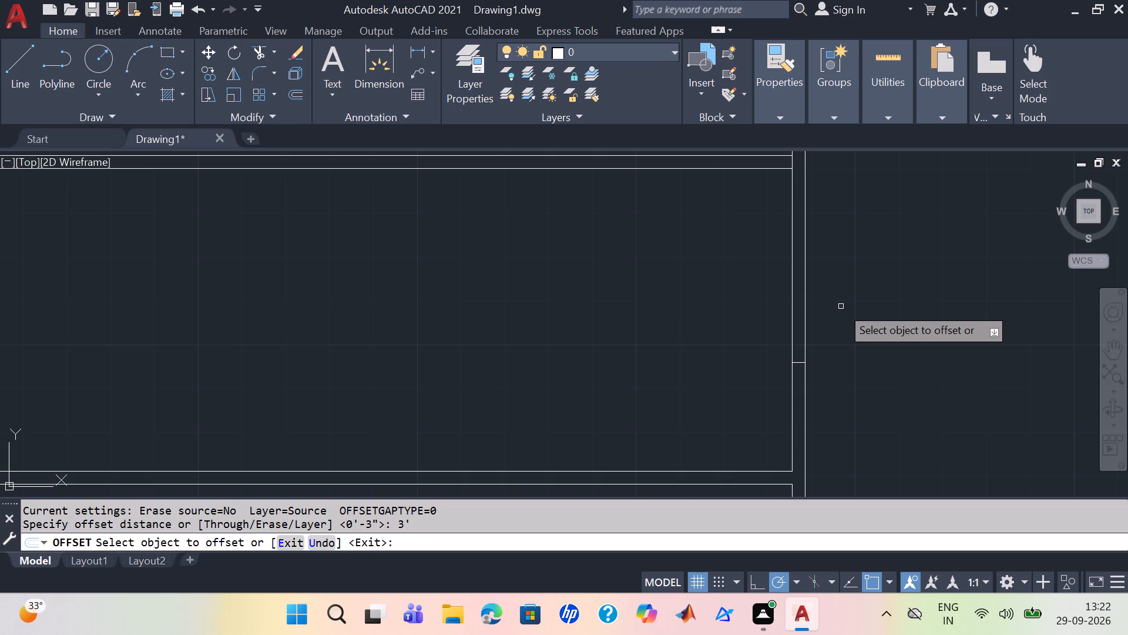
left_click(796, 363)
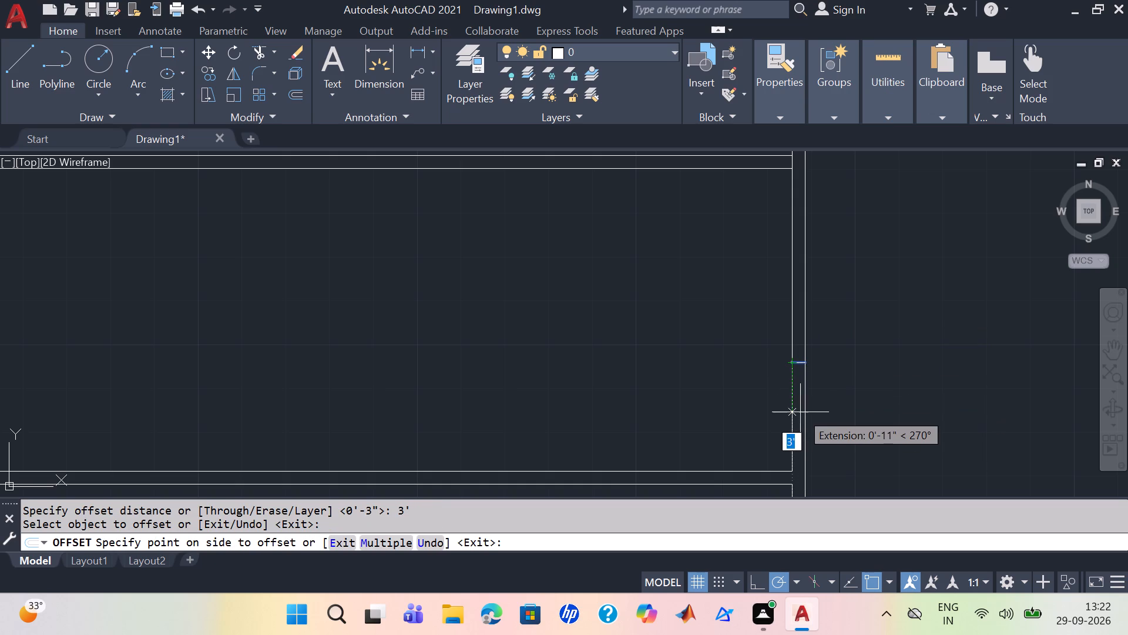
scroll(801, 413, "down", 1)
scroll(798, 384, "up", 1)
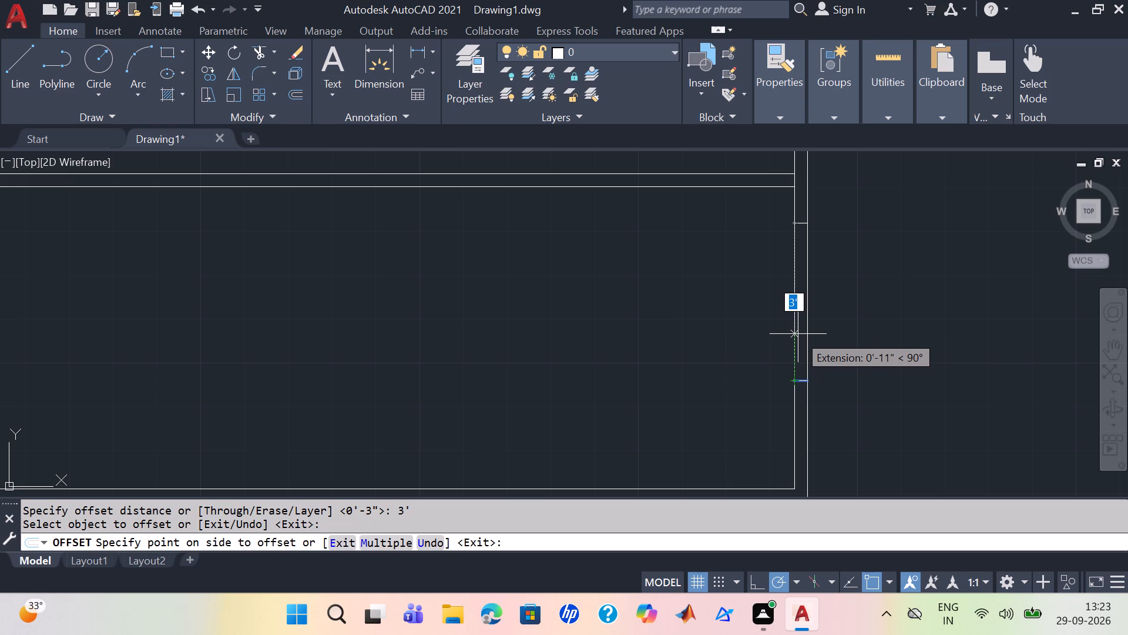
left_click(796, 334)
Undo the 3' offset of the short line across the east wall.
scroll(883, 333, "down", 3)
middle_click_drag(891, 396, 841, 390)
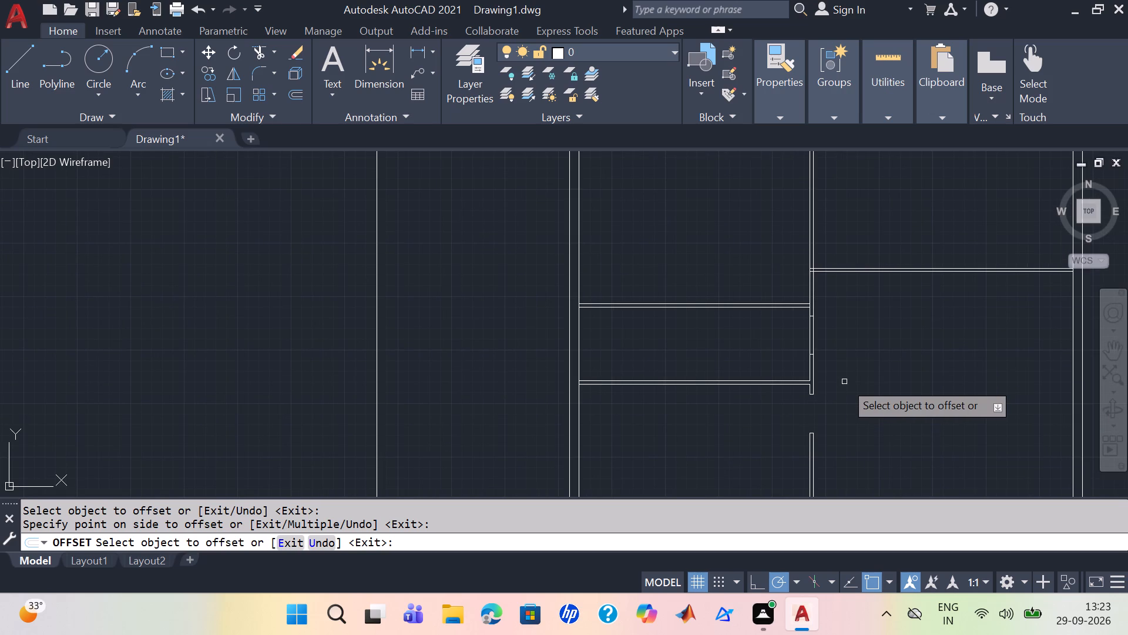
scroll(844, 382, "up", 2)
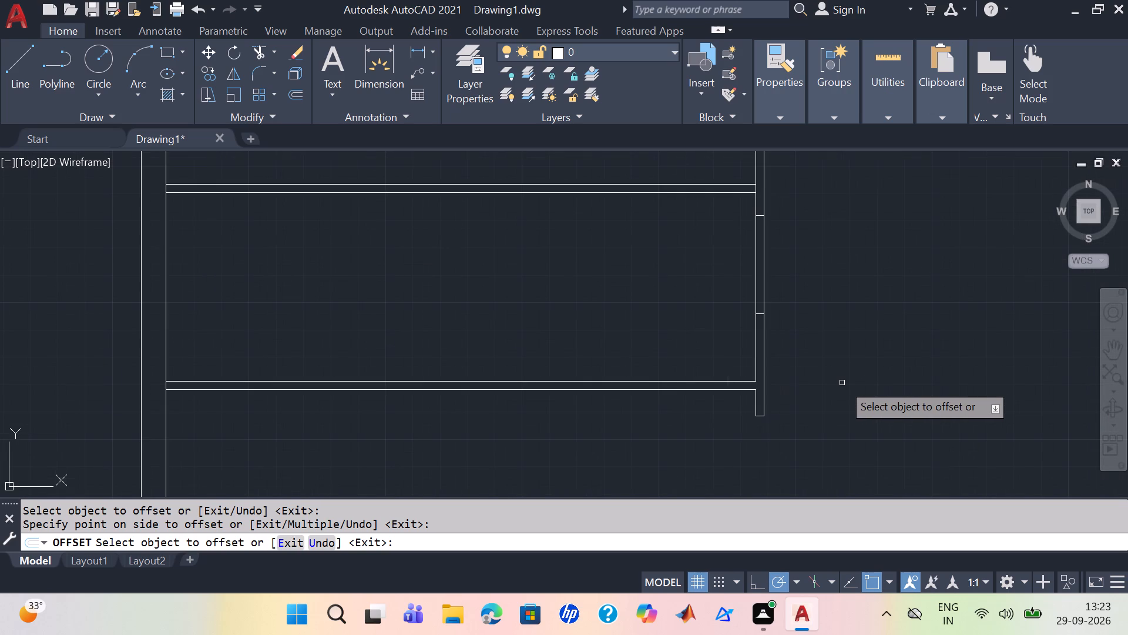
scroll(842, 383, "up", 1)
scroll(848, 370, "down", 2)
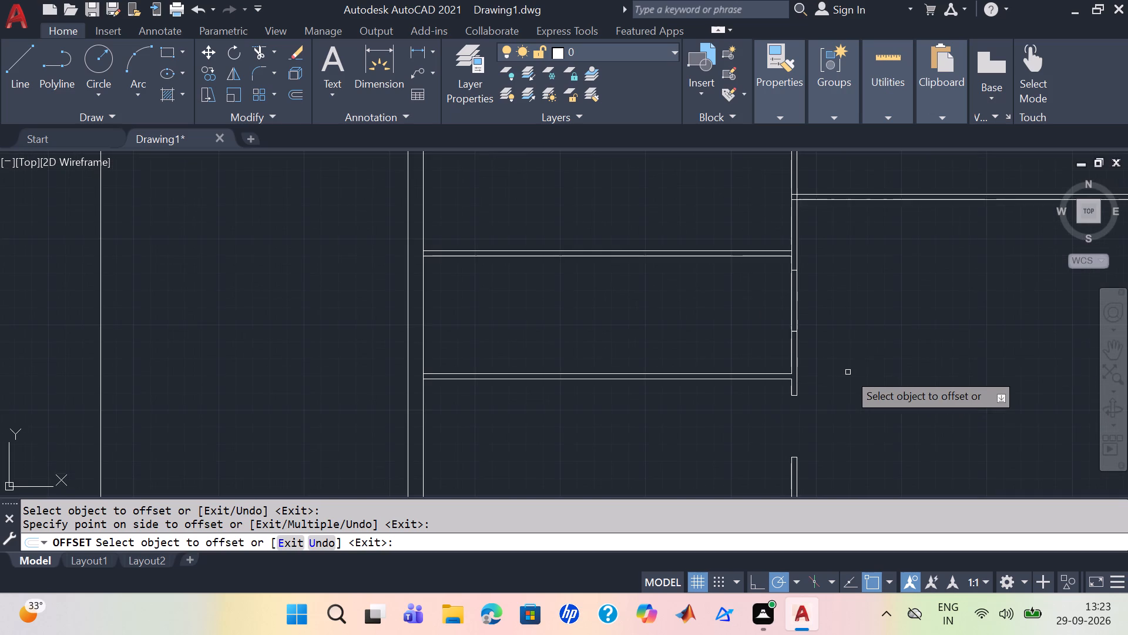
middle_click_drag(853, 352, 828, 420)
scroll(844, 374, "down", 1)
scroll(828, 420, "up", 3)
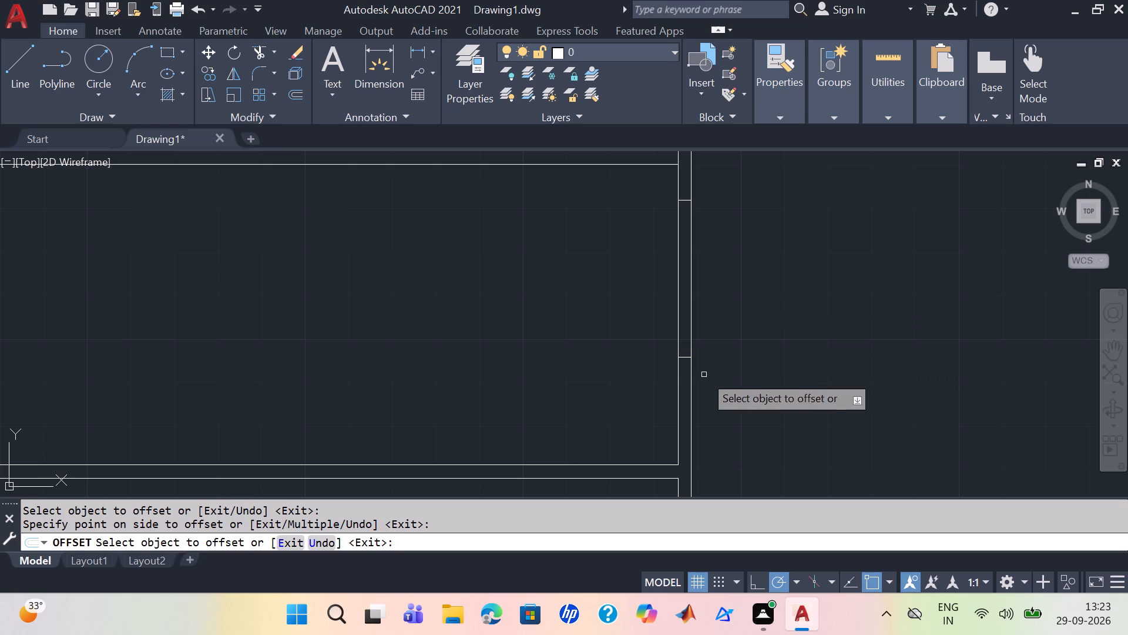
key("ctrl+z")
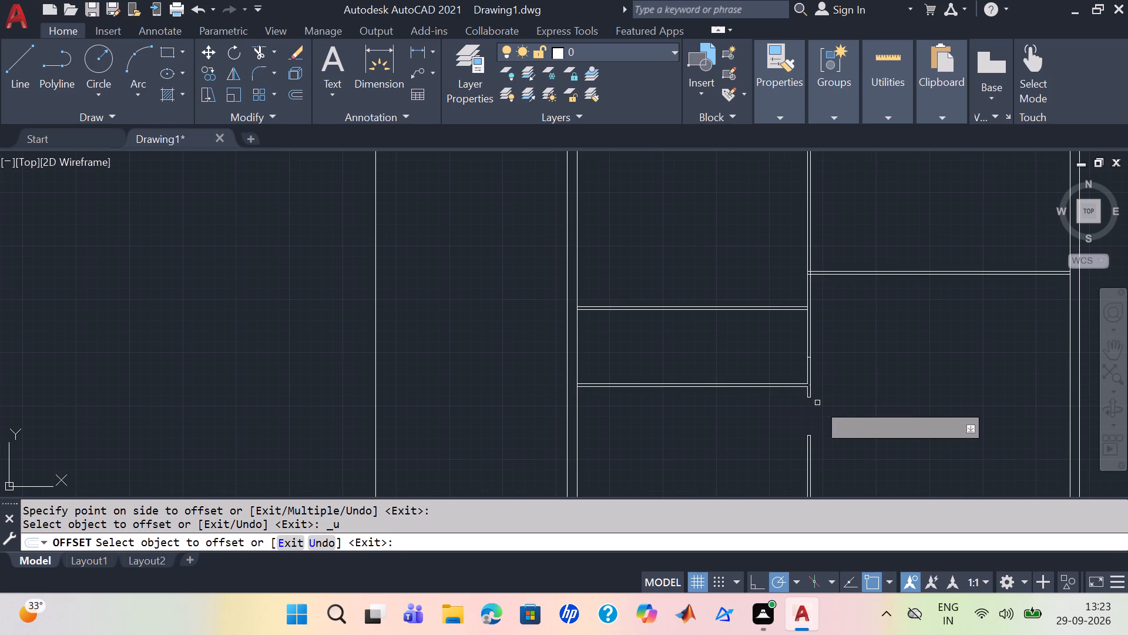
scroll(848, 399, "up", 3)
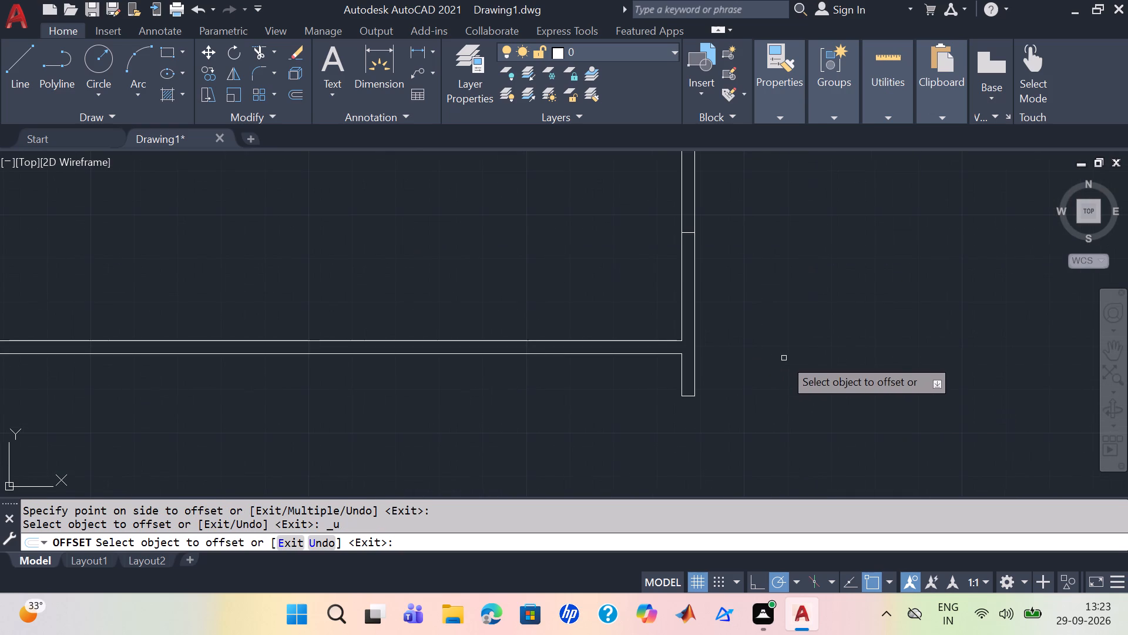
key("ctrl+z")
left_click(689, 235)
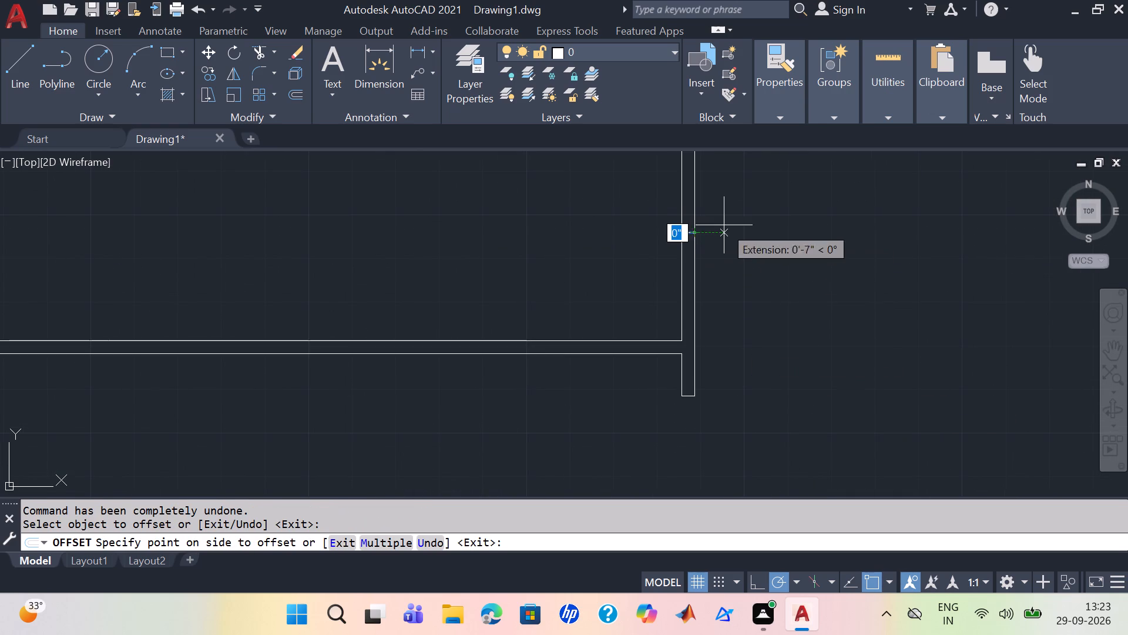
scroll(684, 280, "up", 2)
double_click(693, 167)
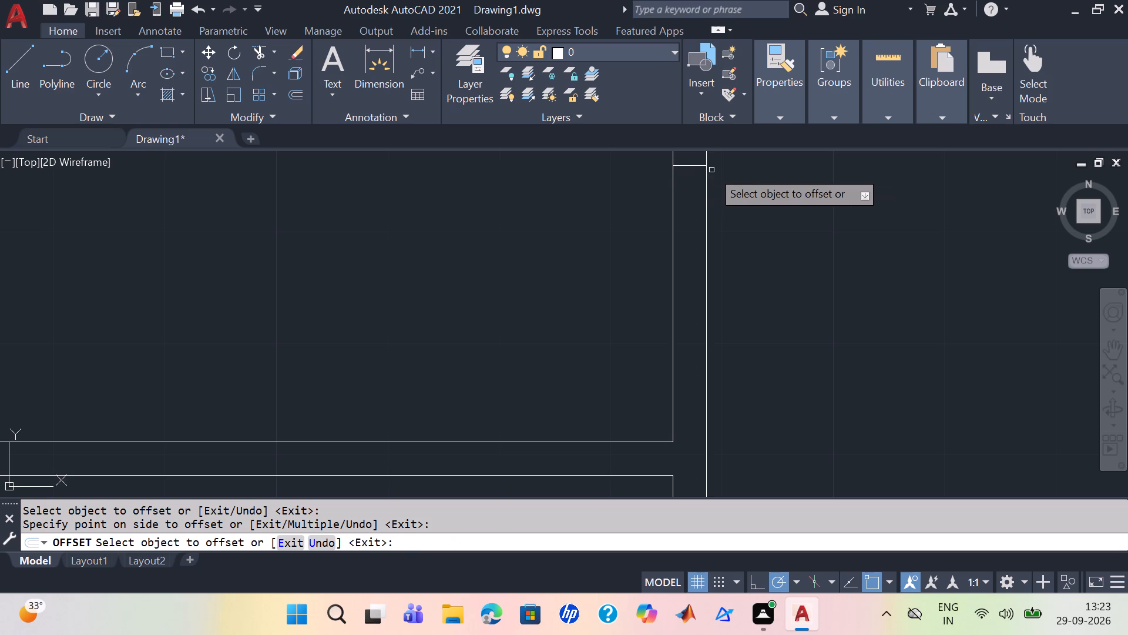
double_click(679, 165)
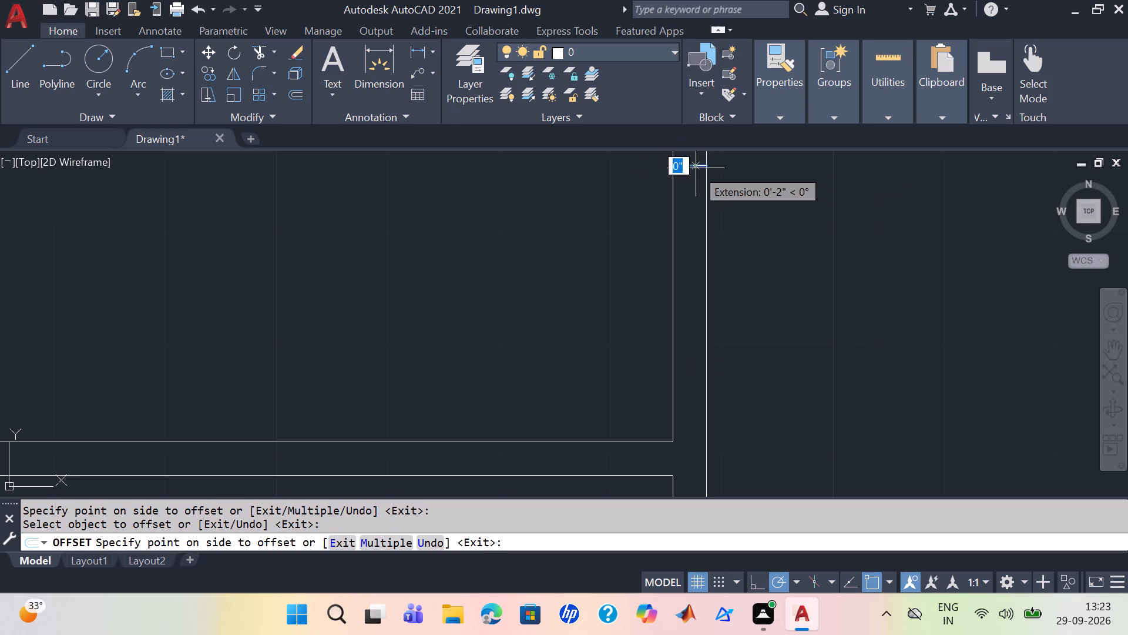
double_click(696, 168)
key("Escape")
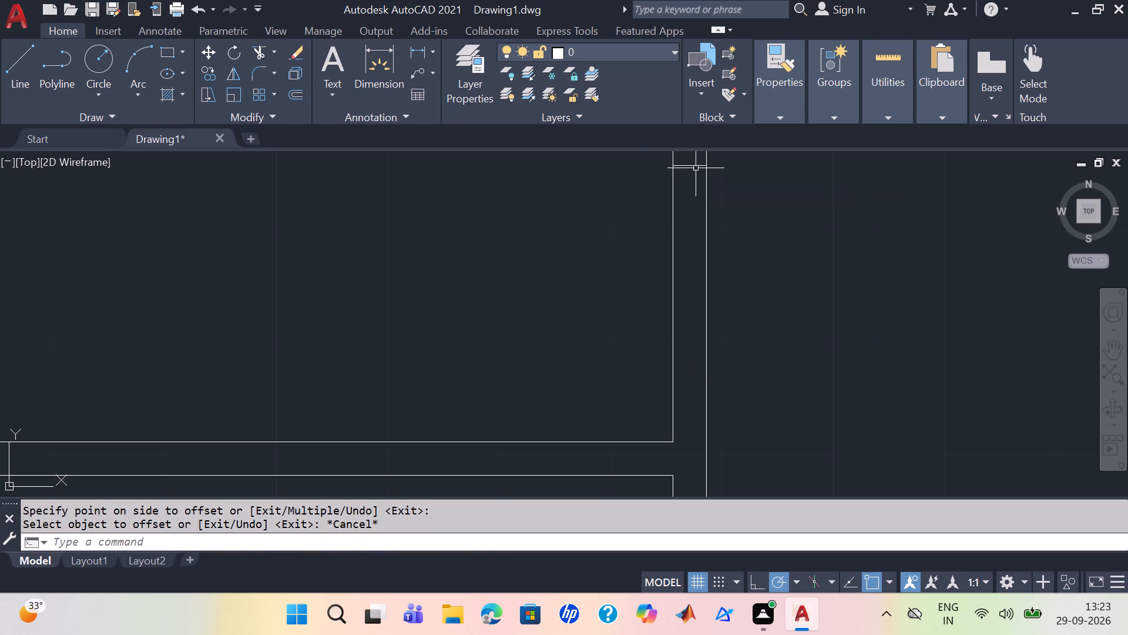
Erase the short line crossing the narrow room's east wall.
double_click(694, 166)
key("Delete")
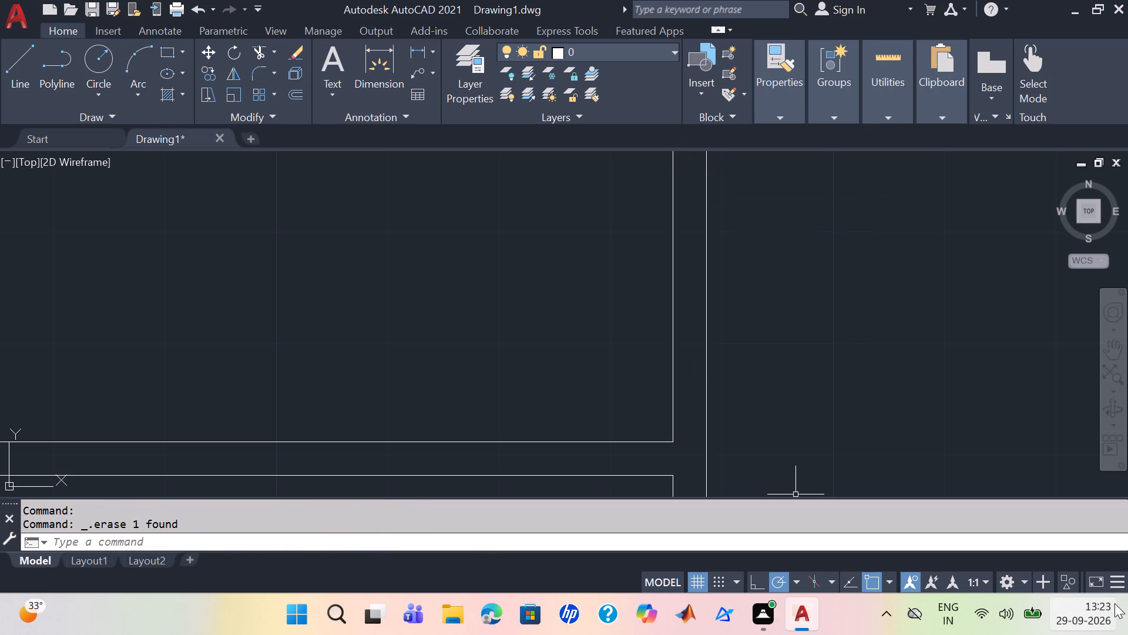
Draw a line from the narrow room's southeast inner corner about 5" up the east wall's inner face and across the wall thickness.
key("l")
key("Return")
scroll(839, 406, "down", 1)
scroll(711, 406, "up", 1)
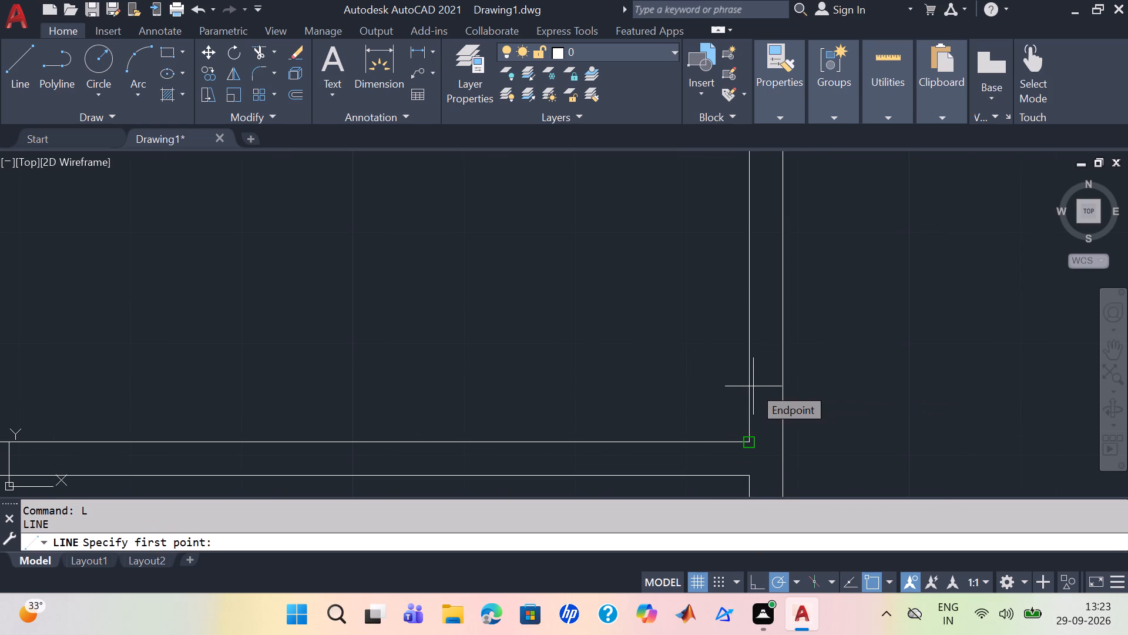
scroll(741, 388, "up", 1)
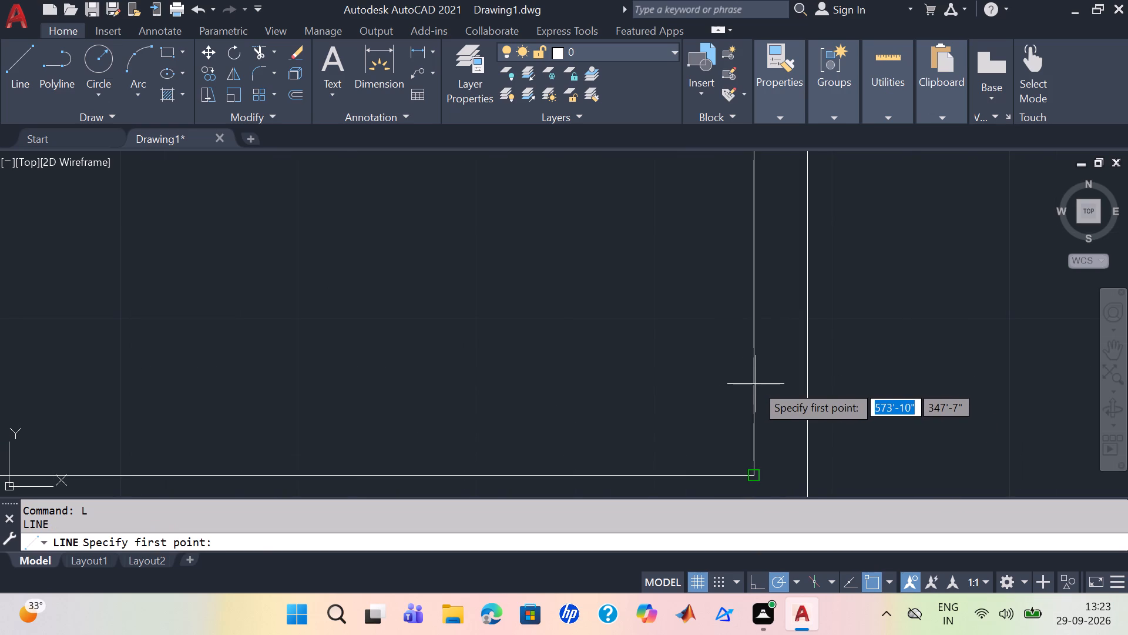
double_click(753, 386)
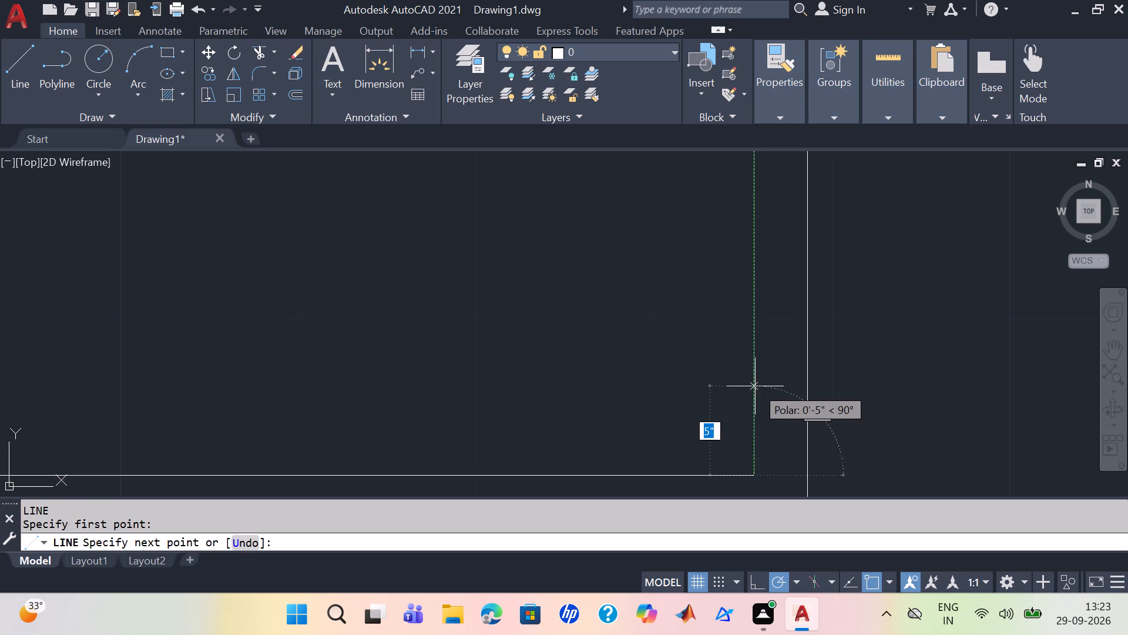
double_click(755, 386)
double_click(807, 390)
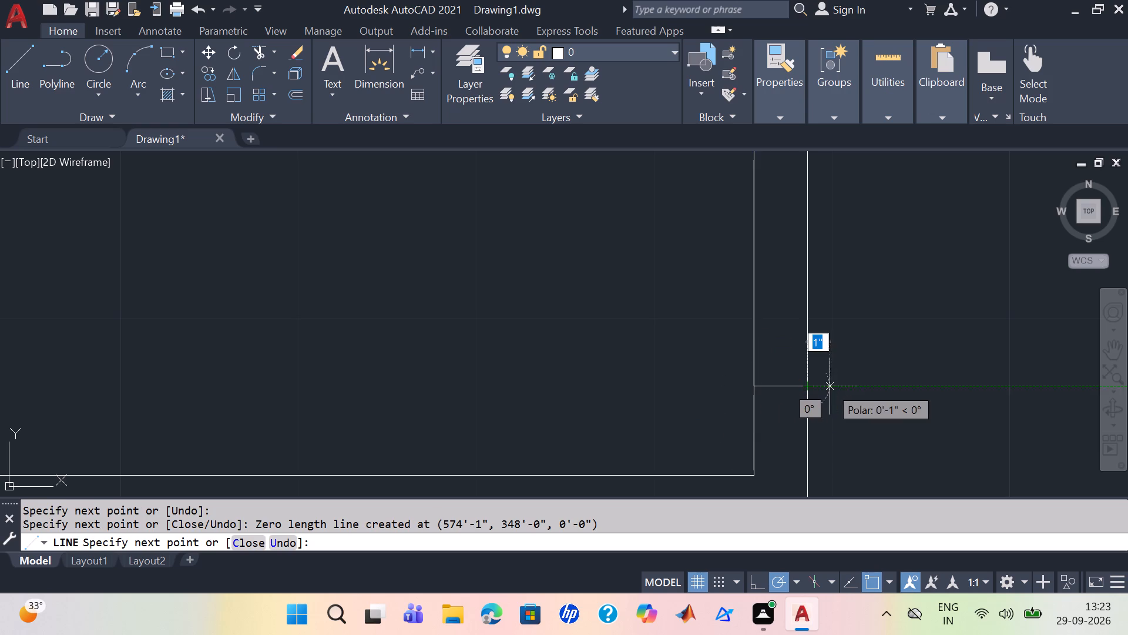
key("Escape")
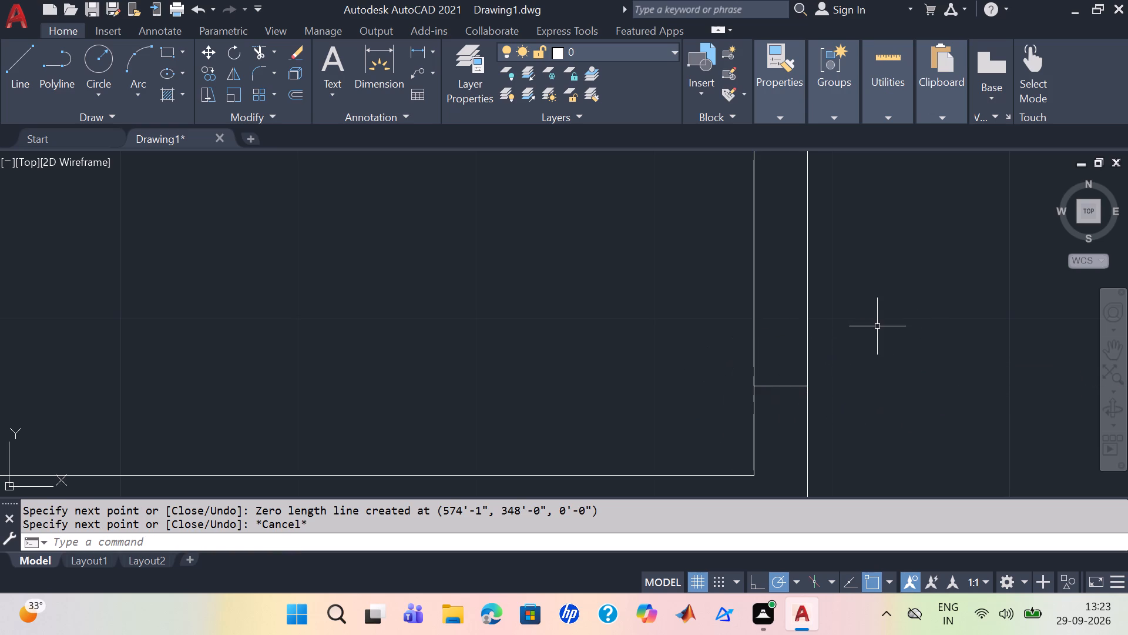
Offset the short line across the narrow room's east wall 3' upward to mark the door opening.
key("o")
key("Return")
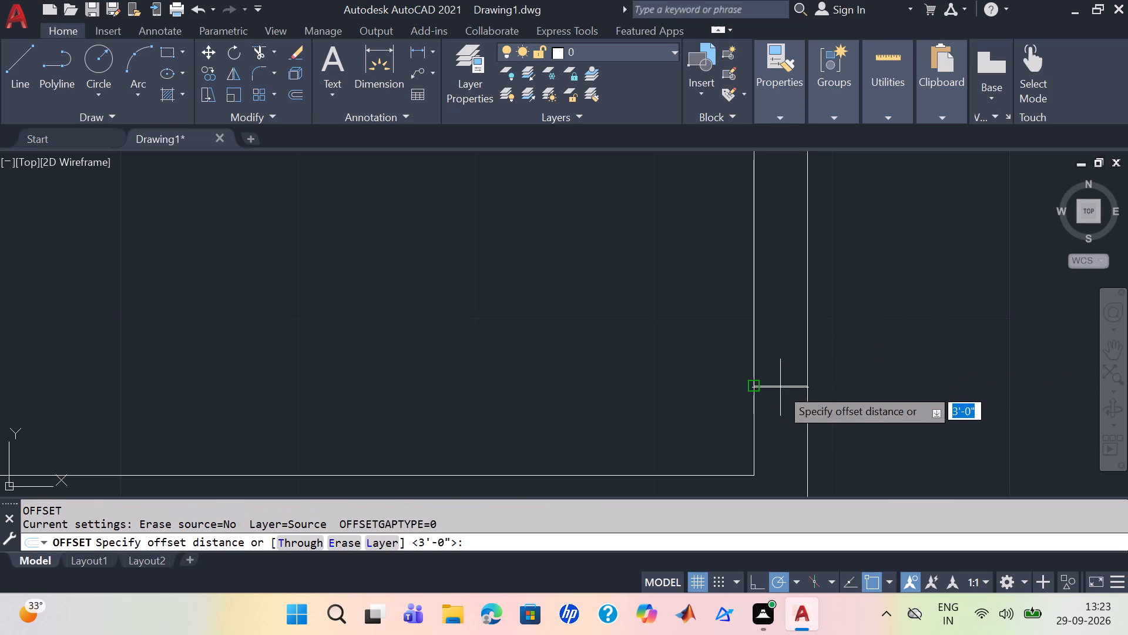
left_click(785, 383)
key("3")
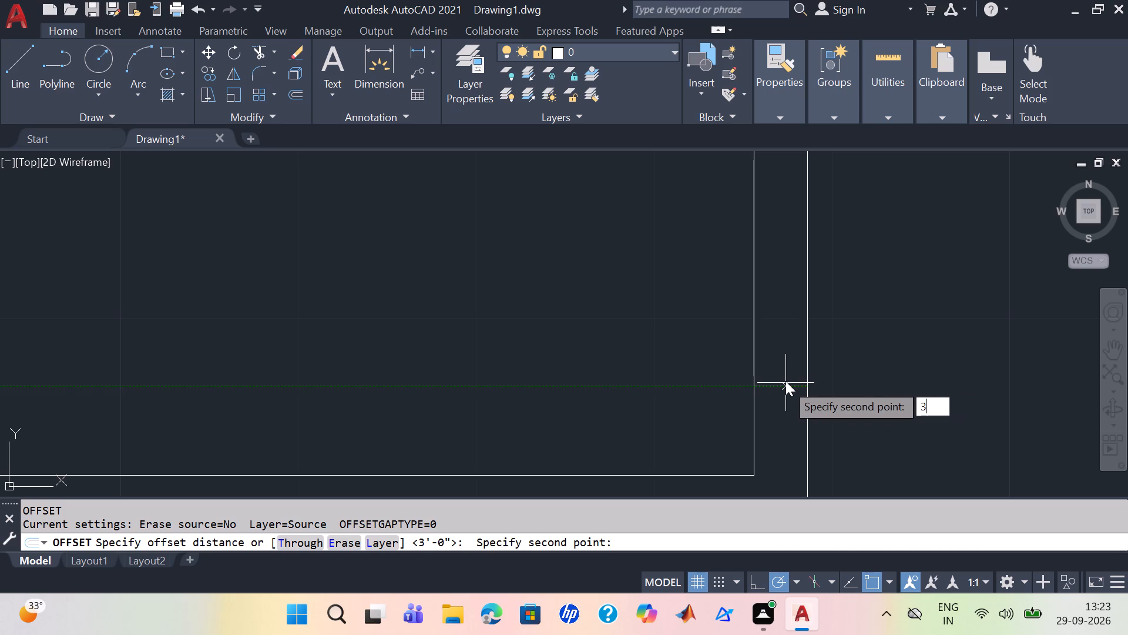
key("apostrophe")
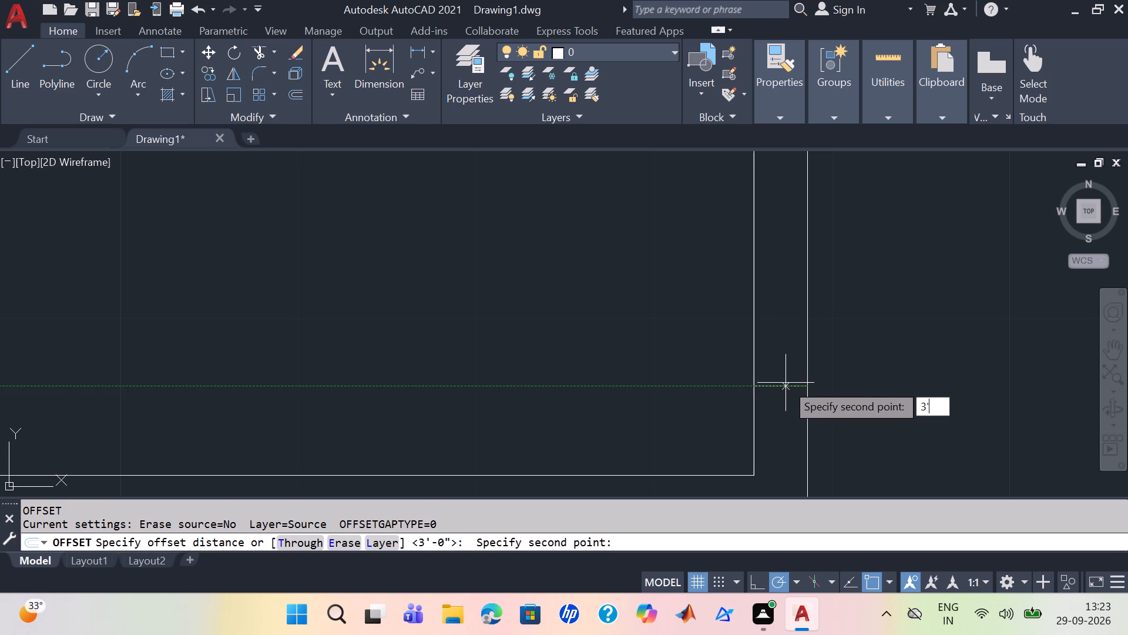
key("Return")
double_click(780, 387)
left_click(777, 292)
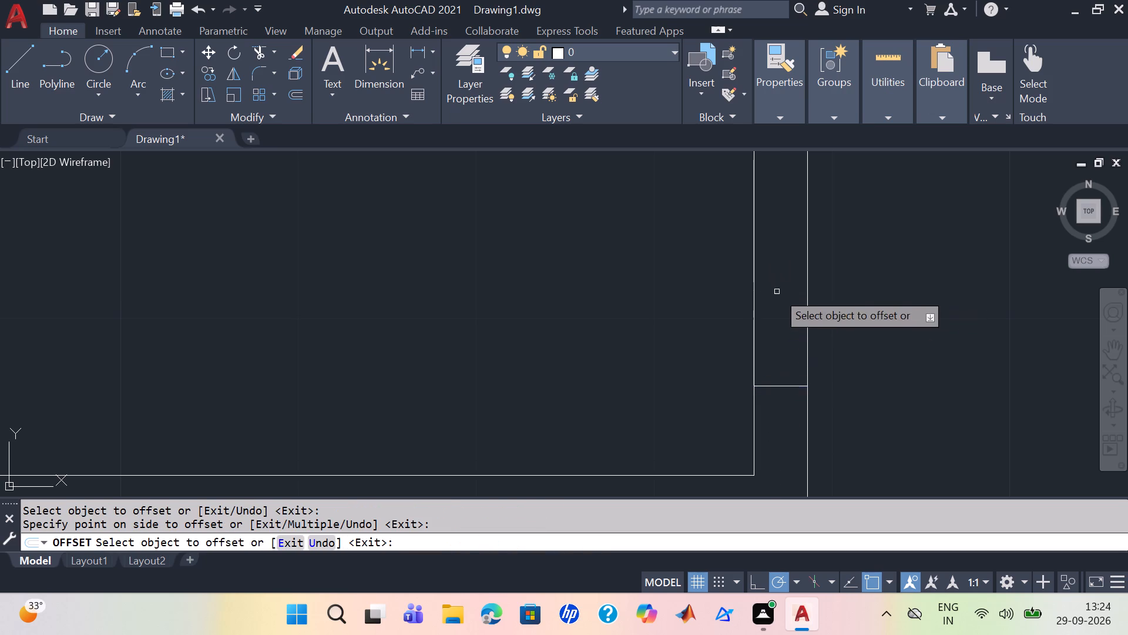
Measure the door opening between the two lower short lines across the east wall with Quick measure.
scroll(879, 307, "down", 3)
middle_click_drag(881, 294, 766, 483)
scroll(801, 419, "down", 1)
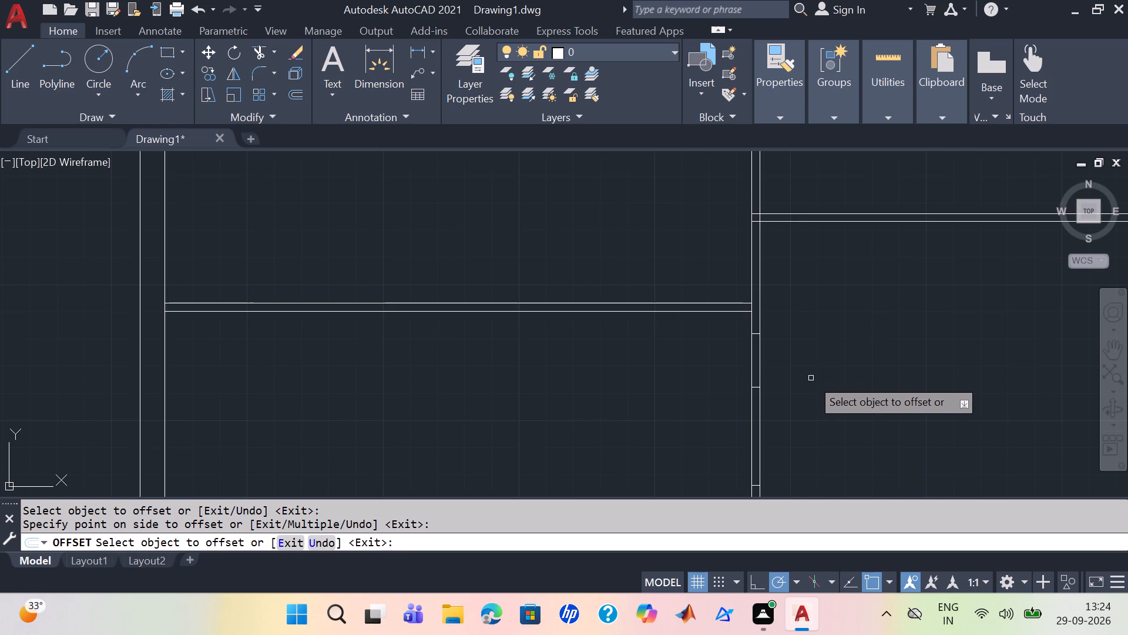
middle_click_drag(813, 398, 810, 392)
middle_click_drag(812, 442, 775, 397)
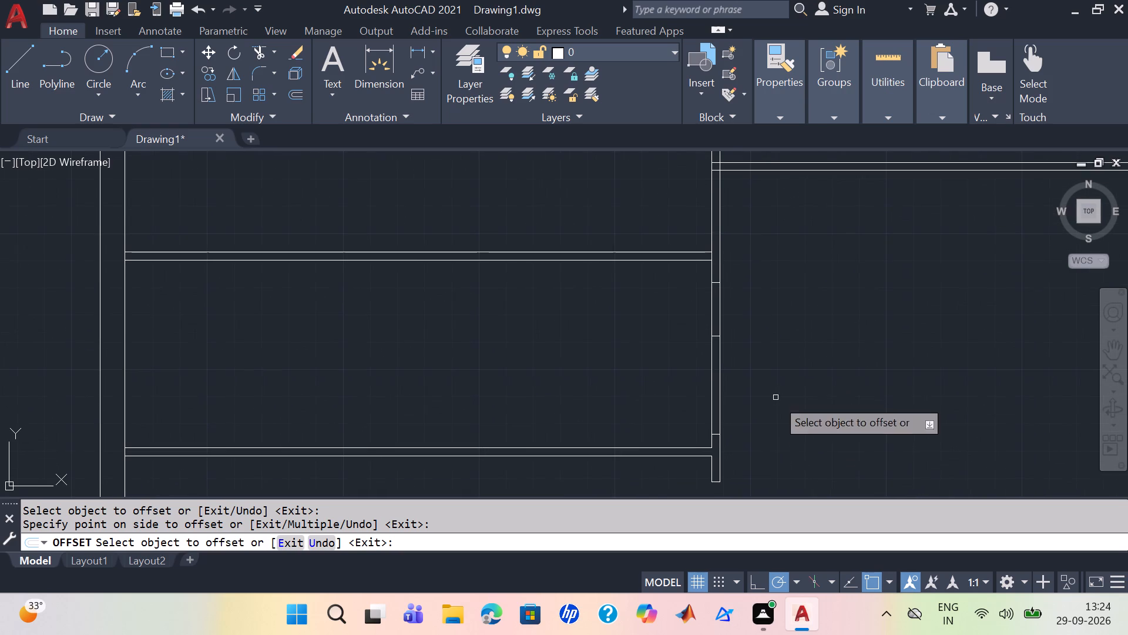
scroll(719, 397, "up", 2)
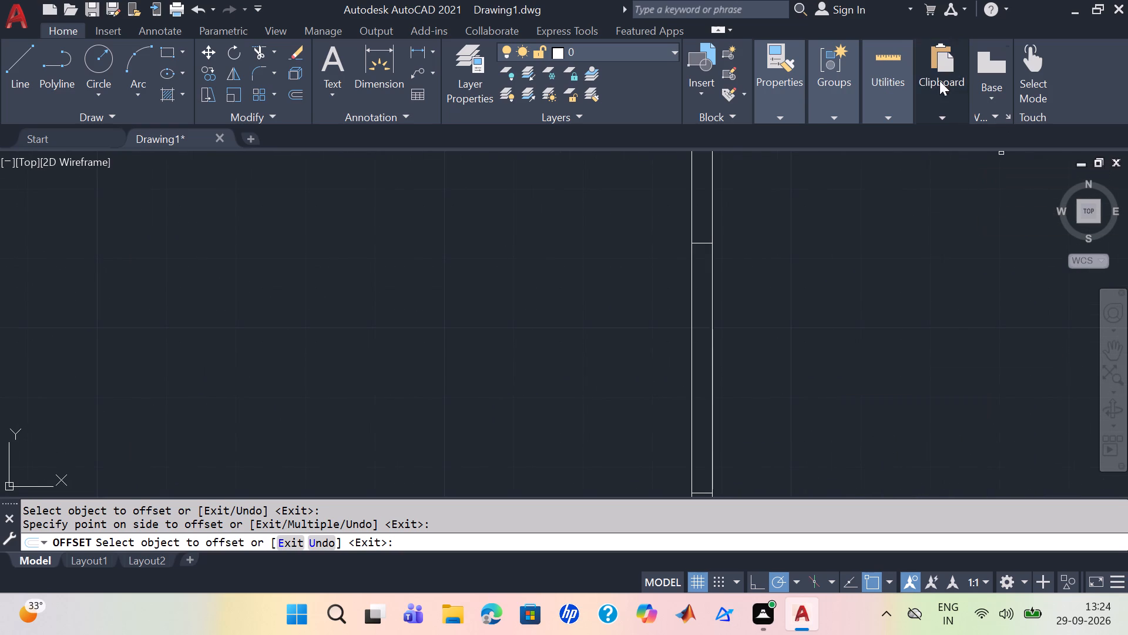
left_click(906, 83)
left_click(904, 143)
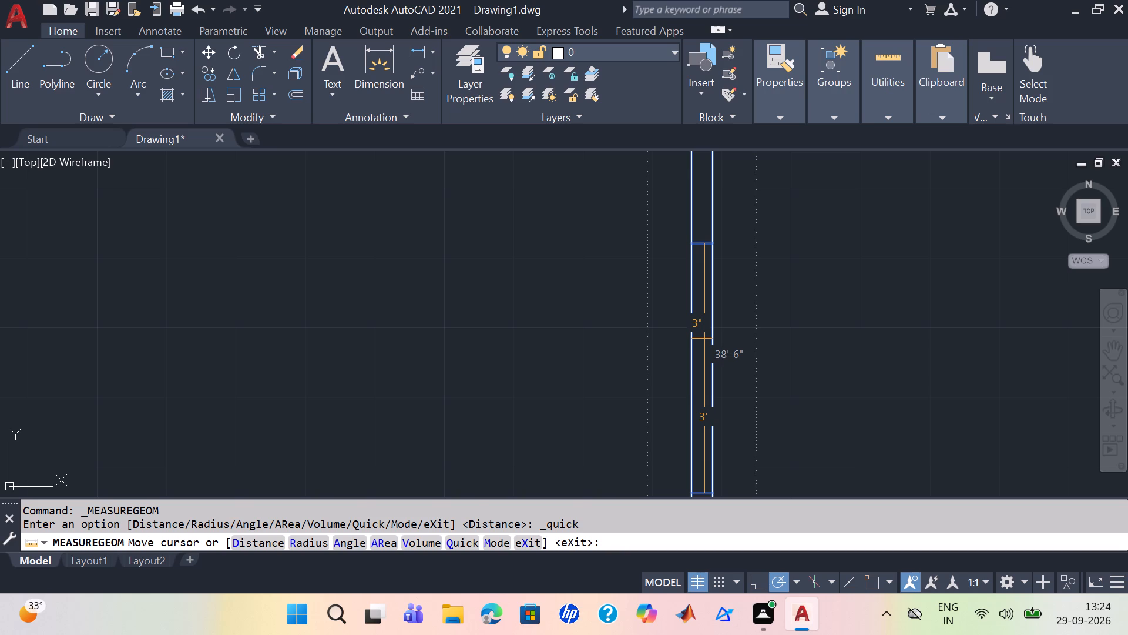
key("Escape")
left_click_drag(831, 248, 789, 416)
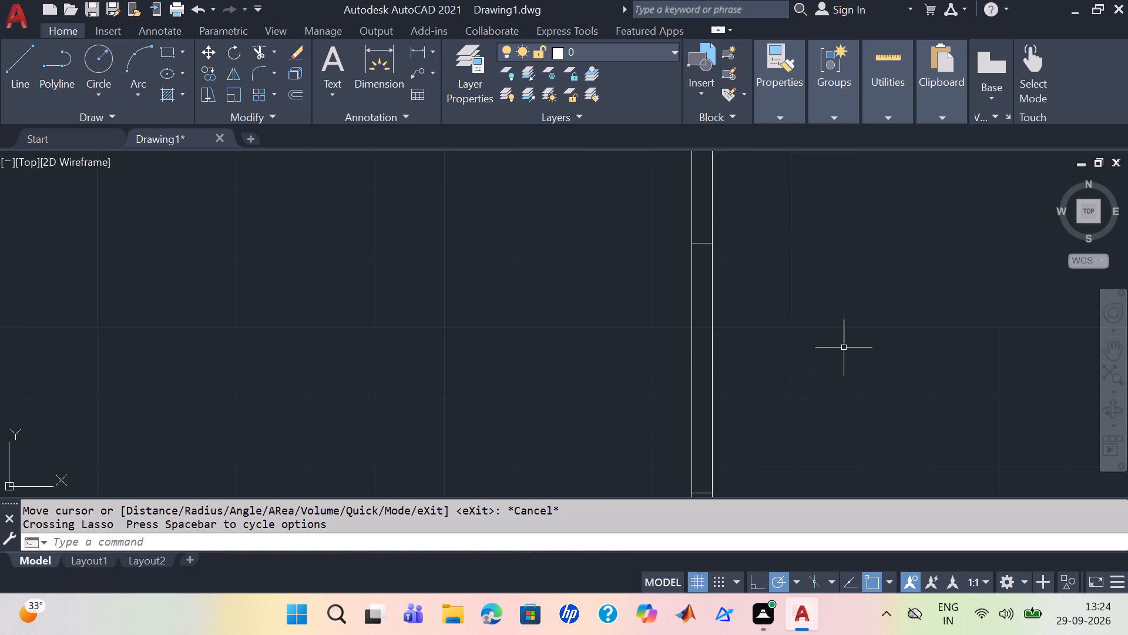
key("Escape")
Trim away the leftover short line crossing the east wall above the marked door opening.
scroll(851, 345, "down", 2)
middle_click_drag(834, 329, 800, 407)
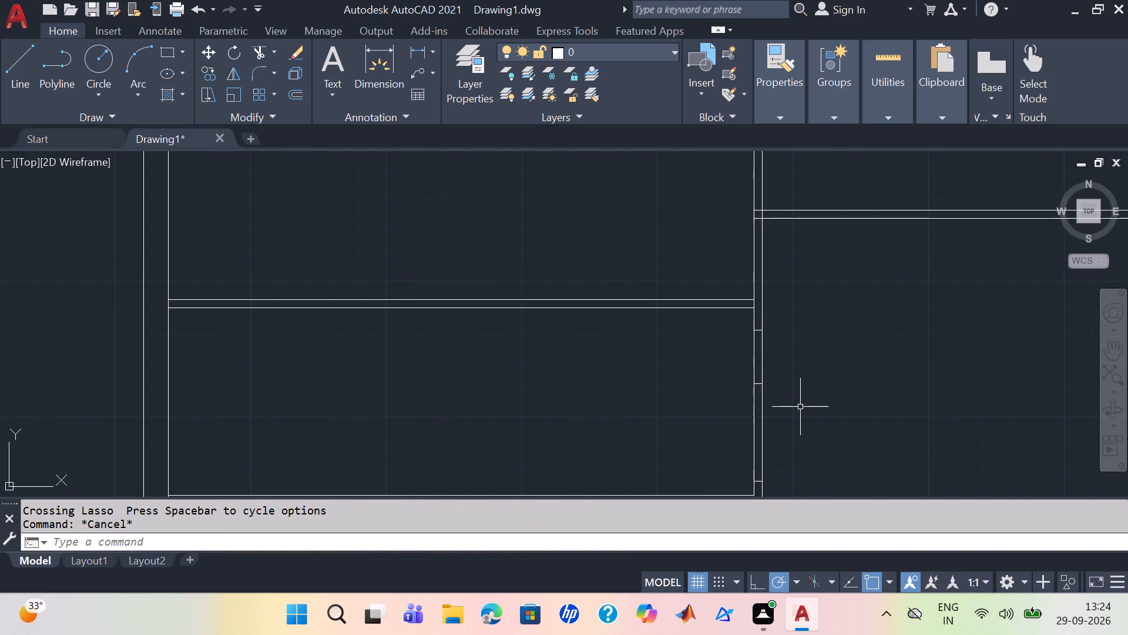
scroll(781, 342, "up", 3)
key("t")
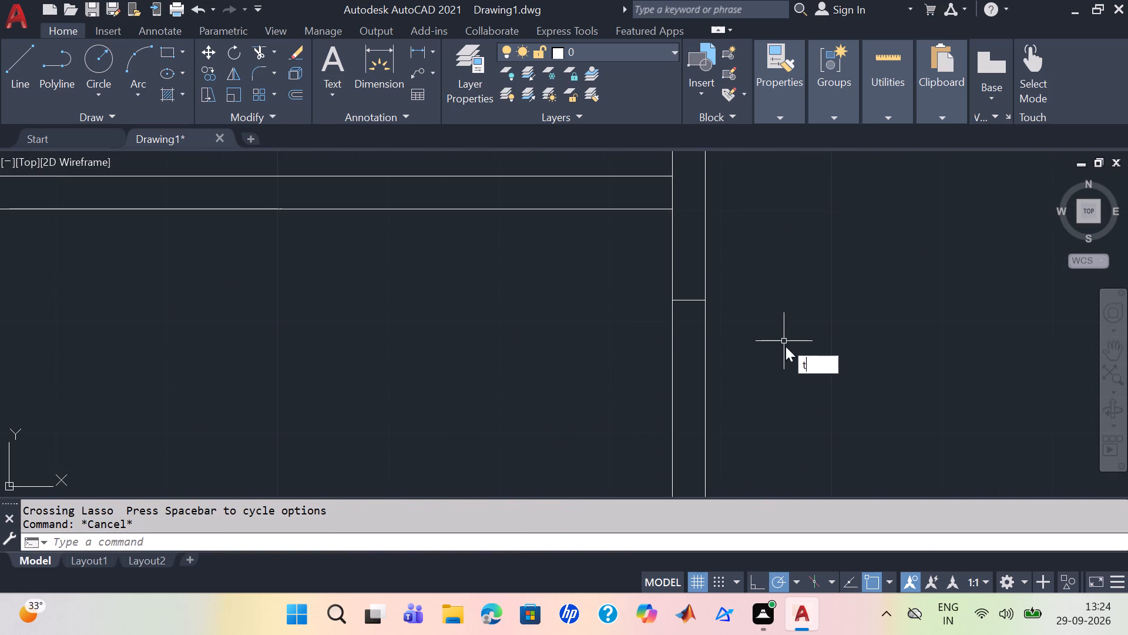
key("r")
left_click(855, 385)
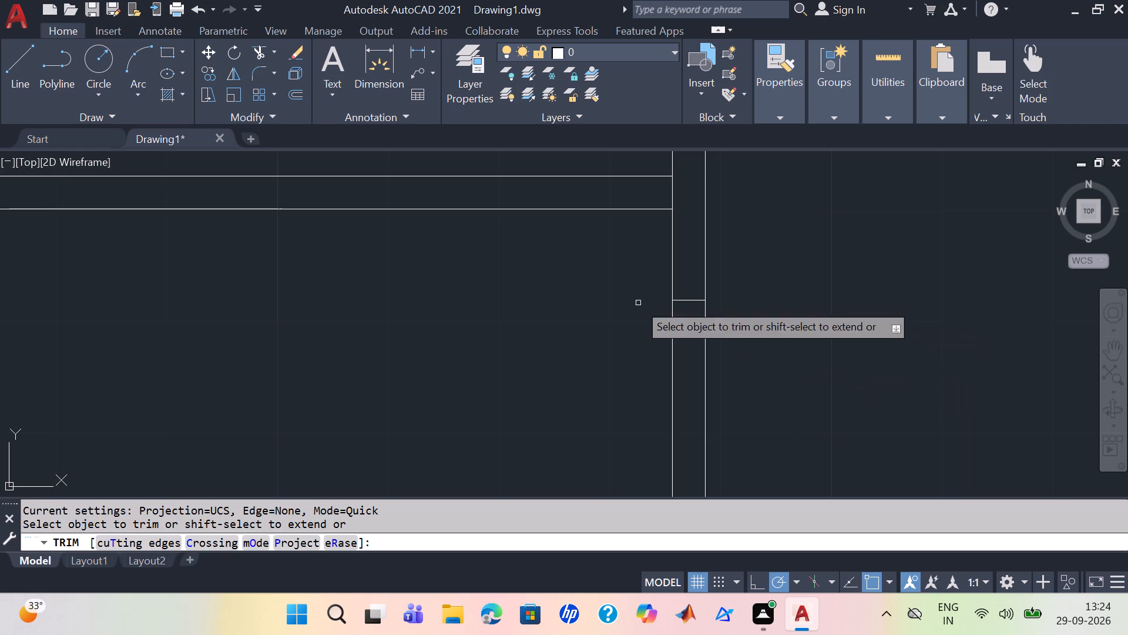
left_click_drag(688, 283, 690, 352)
Trim both east wall lines between the two short jamb lines to cut the narrow room's door opening.
middle_click(791, 325)
scroll(791, 325, "down", 3)
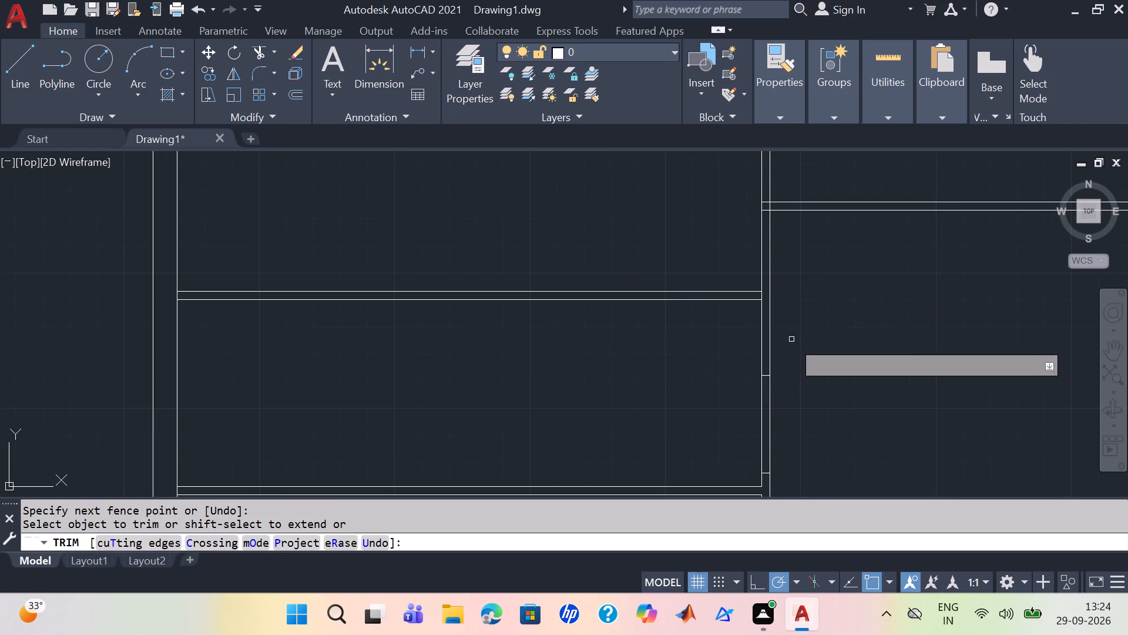
middle_click_drag(821, 433, 835, 345)
left_click_drag(801, 344, 629, 337)
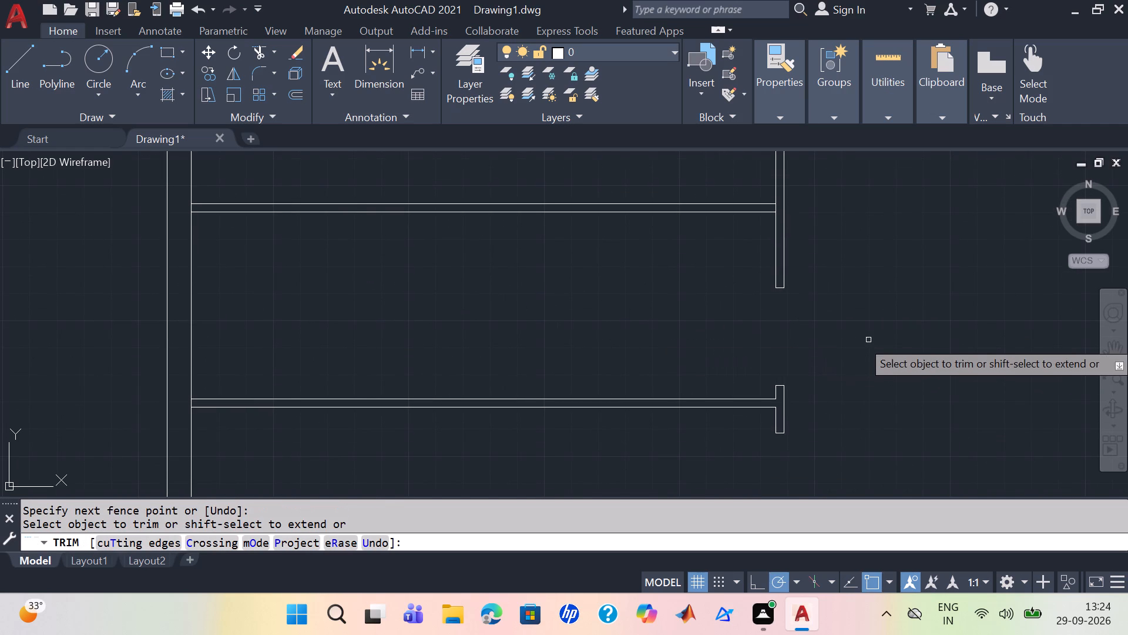
scroll(847, 343, "down", 1)
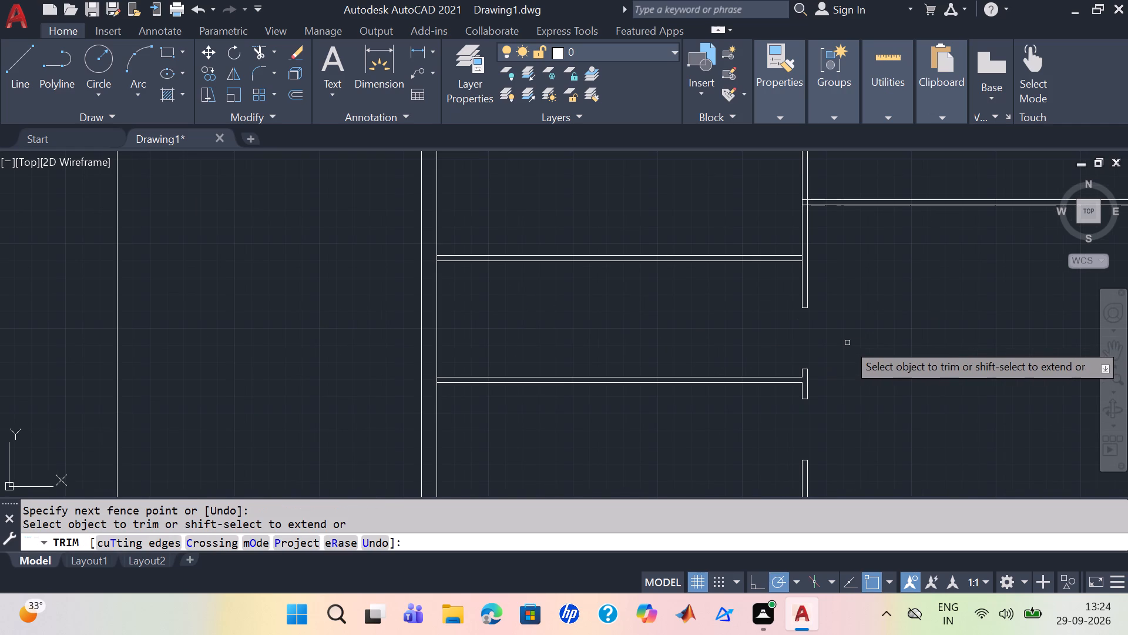
key("Escape")
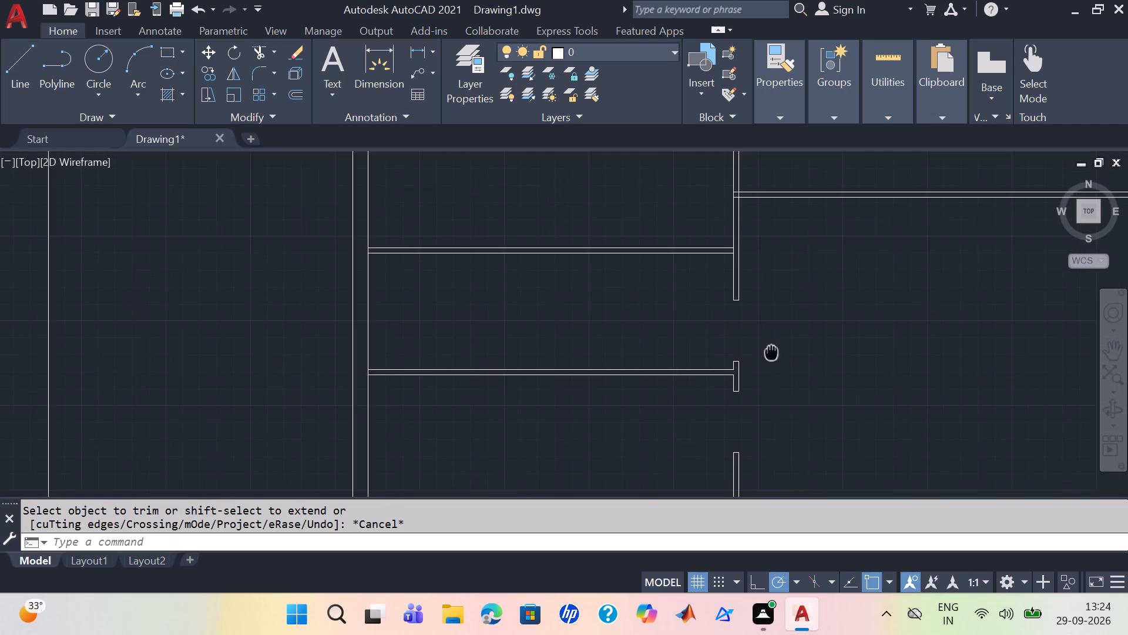
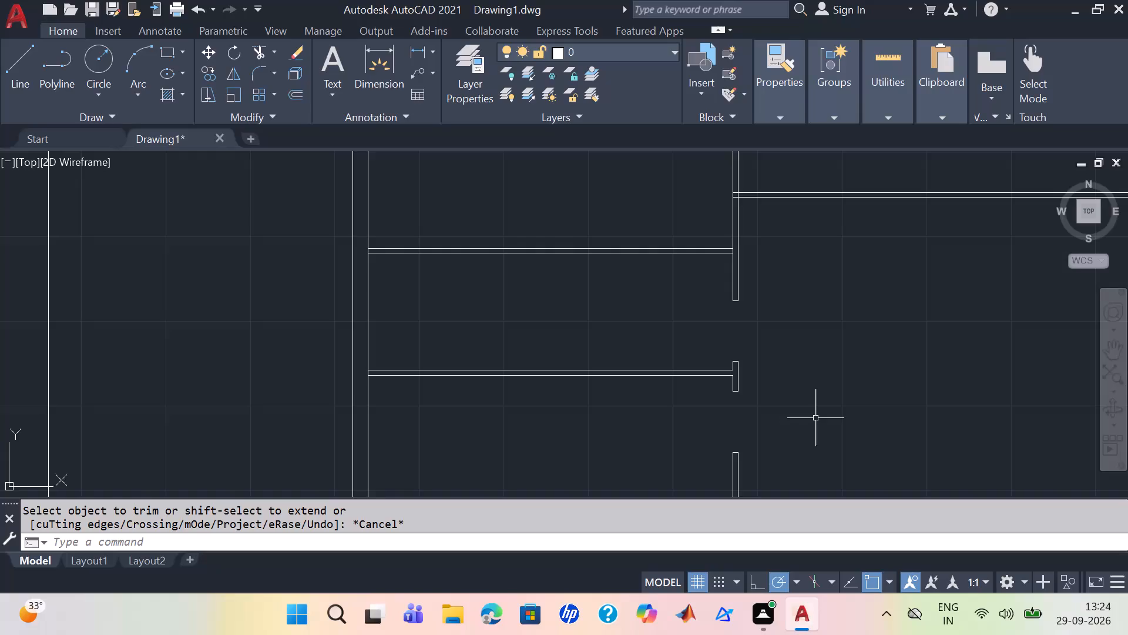
Examine the whole floor plan, checking the new door openings and the partition walls that still lack one.
middle_click_drag(824, 417, 711, 395)
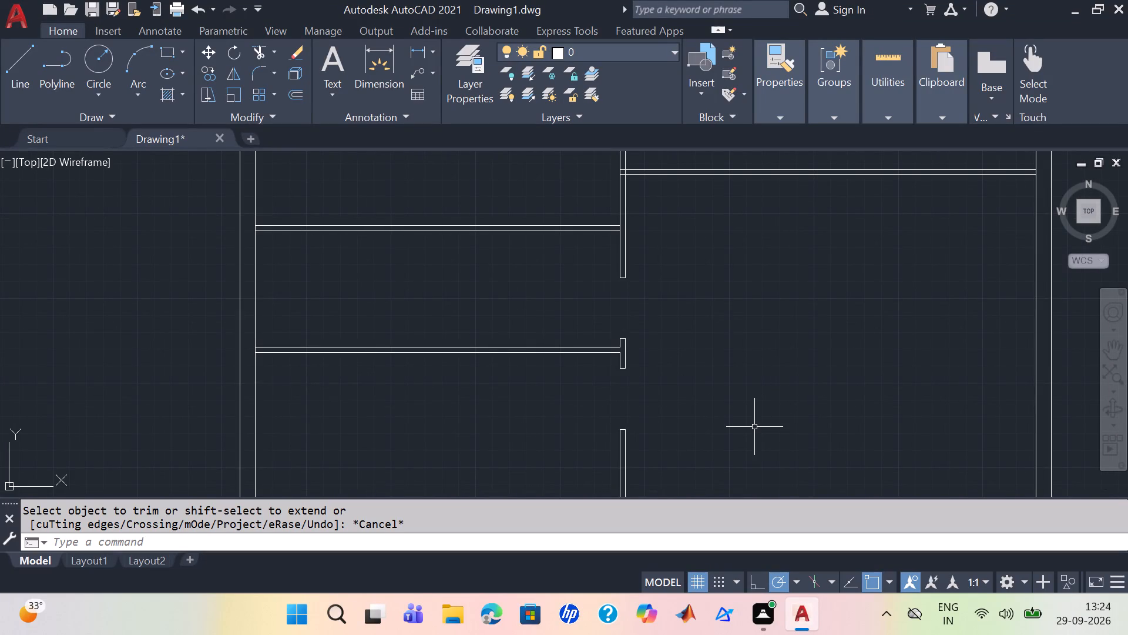
scroll(760, 426, "down", 2)
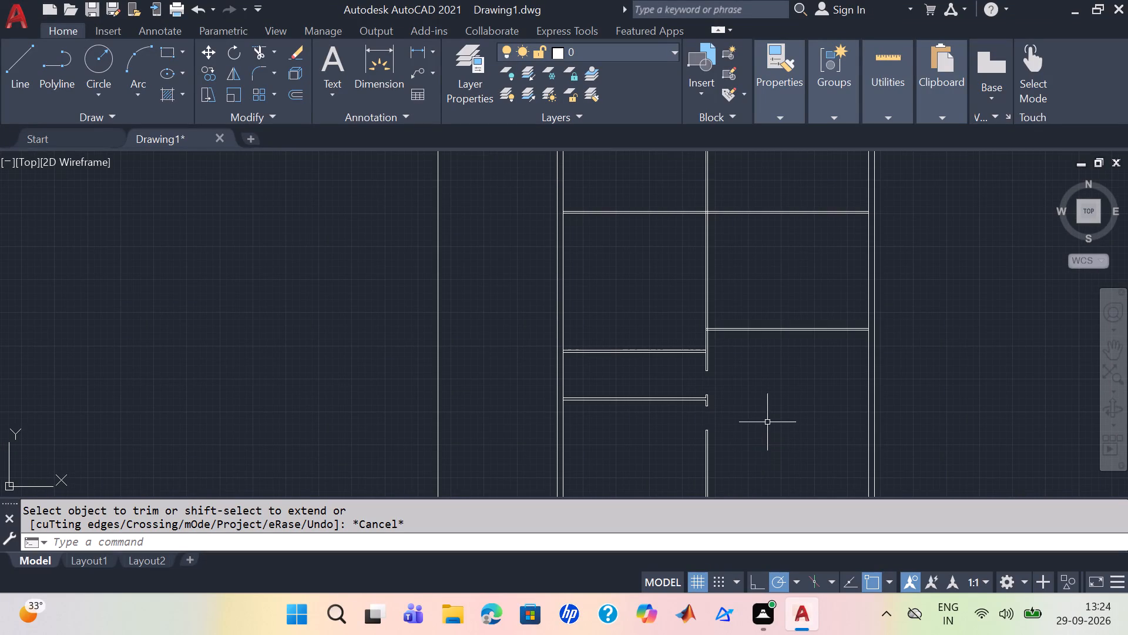
middle_click_drag(767, 420, 741, 381)
scroll(748, 379, "down", 1)
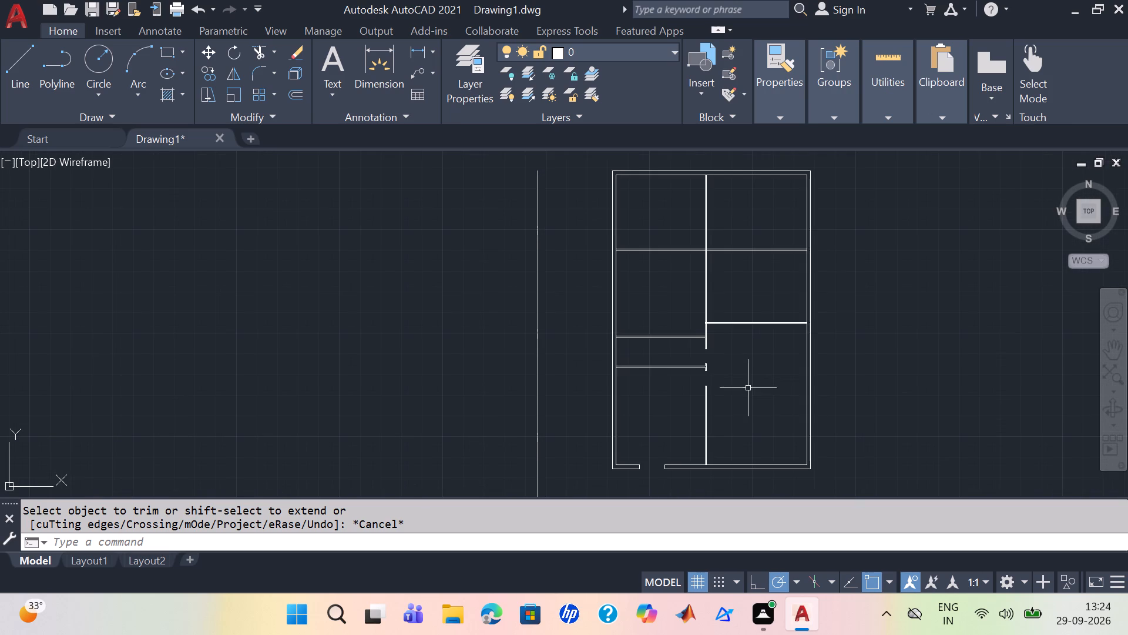
middle_click_drag(748, 397, 716, 395)
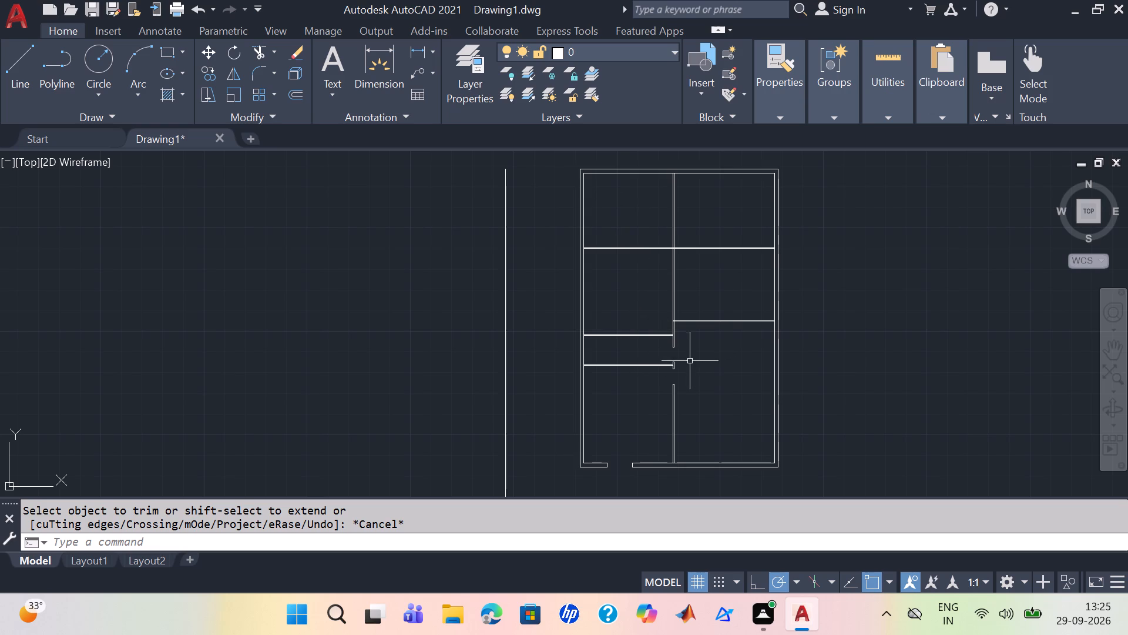
scroll(703, 350, "up", 3)
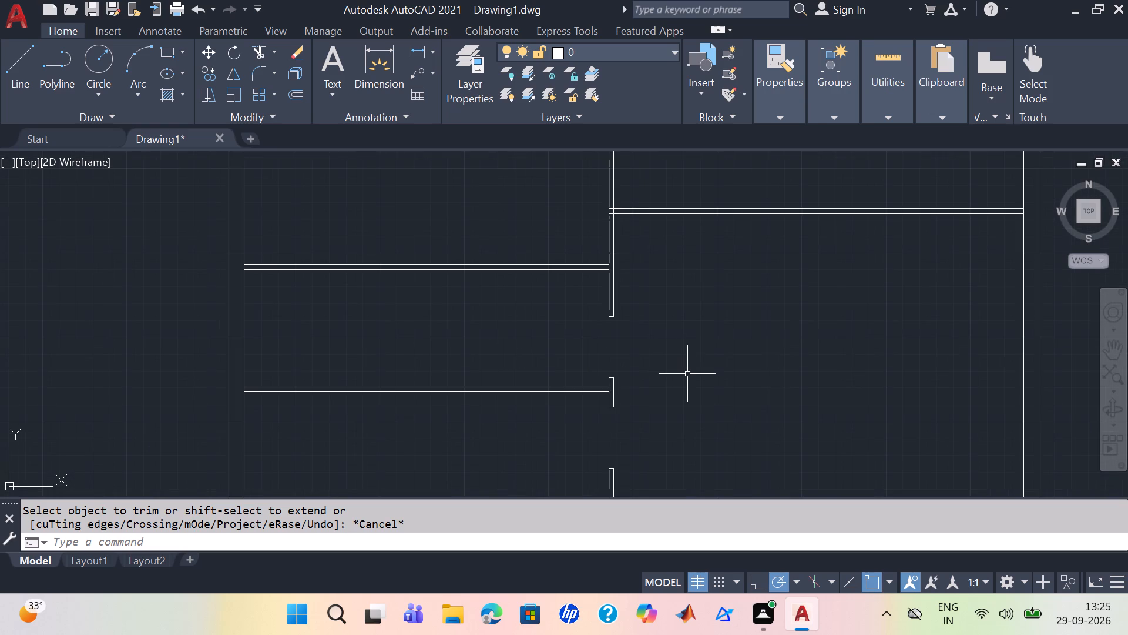
scroll(687, 374, "up", 1)
scroll(687, 374, "down", 1)
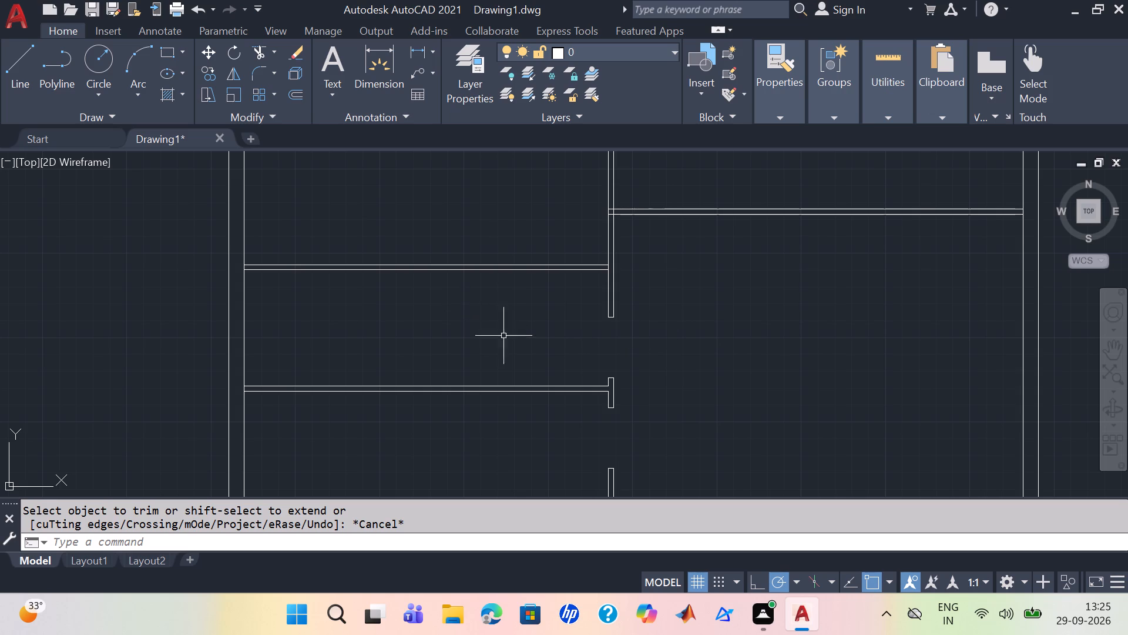
scroll(760, 358, "down", 1)
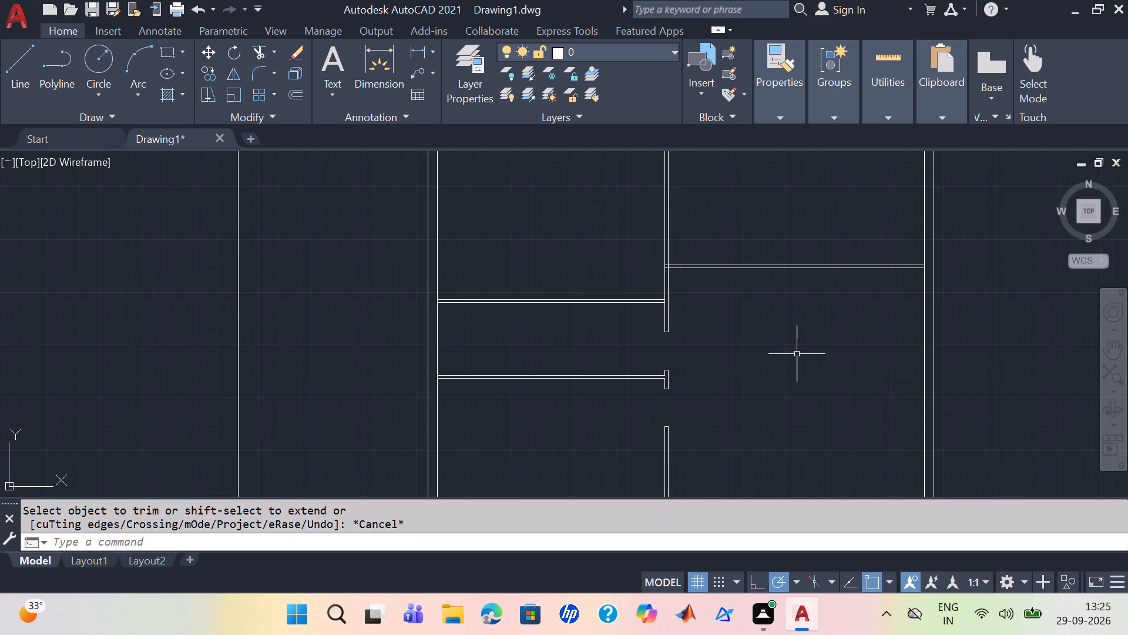
scroll(797, 357, "down", 1)
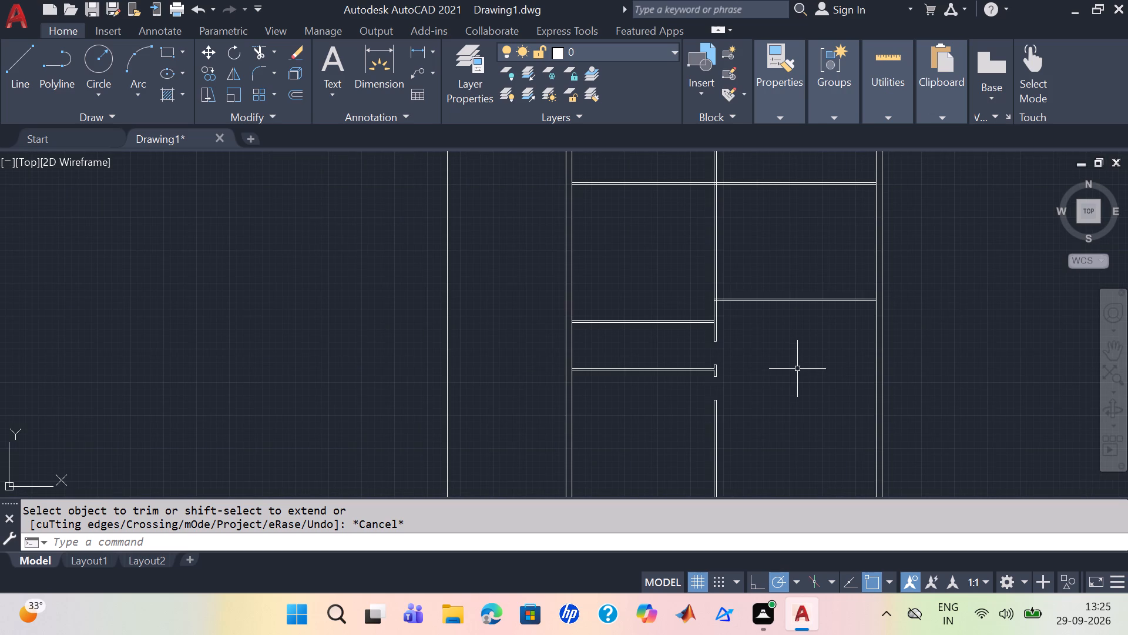
middle_click_drag(797, 370, 670, 371)
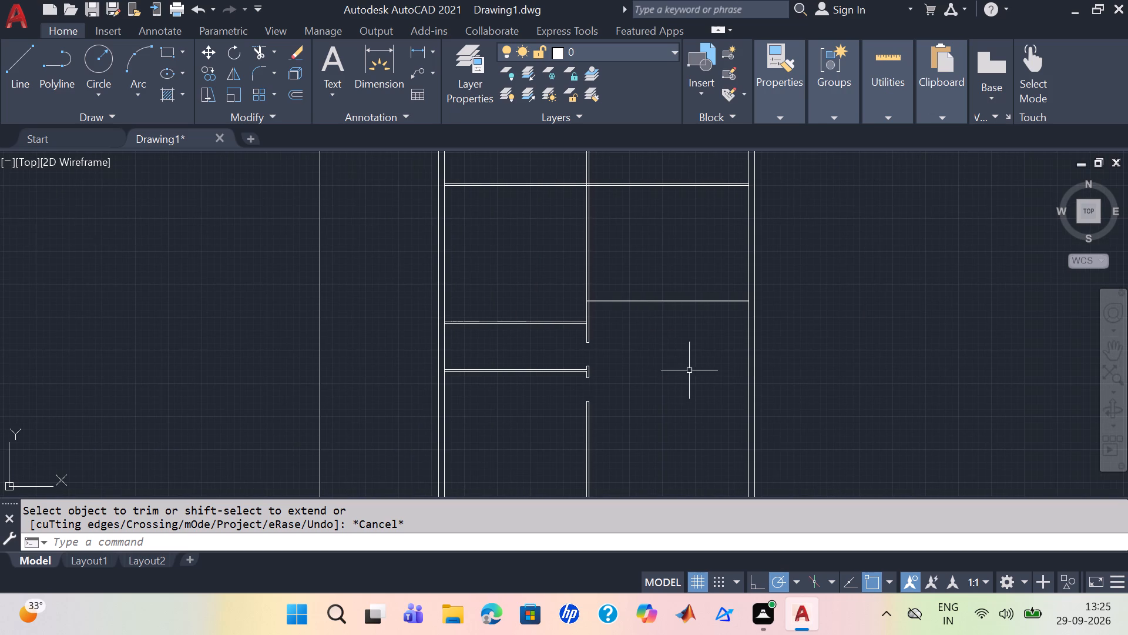
scroll(706, 365, "down", 1)
middle_click_drag(703, 379, 596, 377)
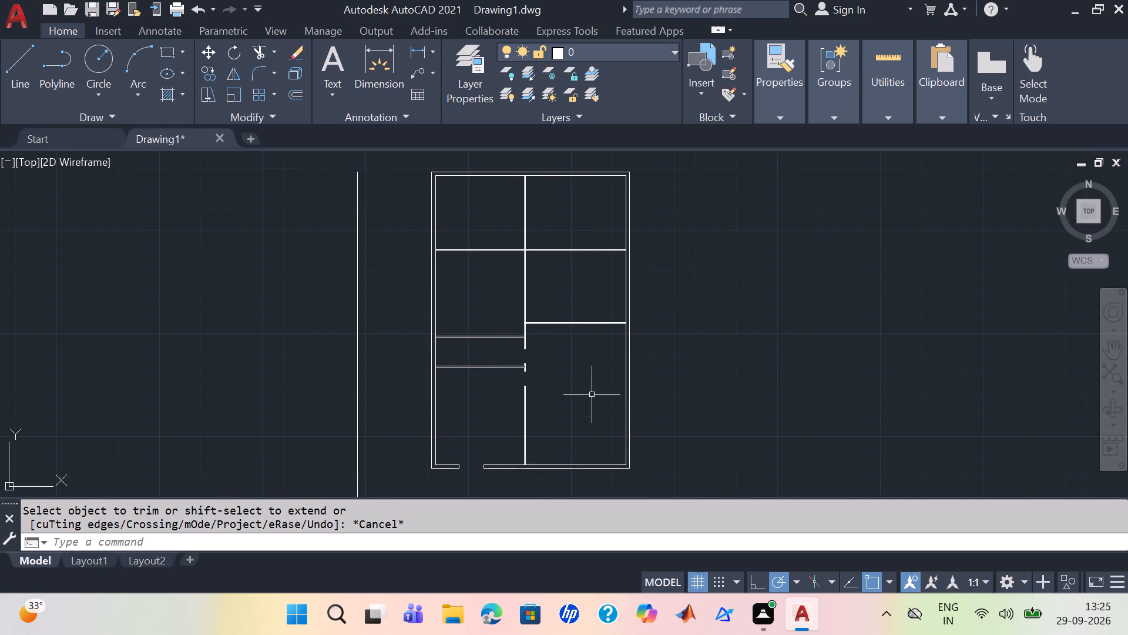
scroll(572, 373, "up", 1)
scroll(572, 357, "down", 1)
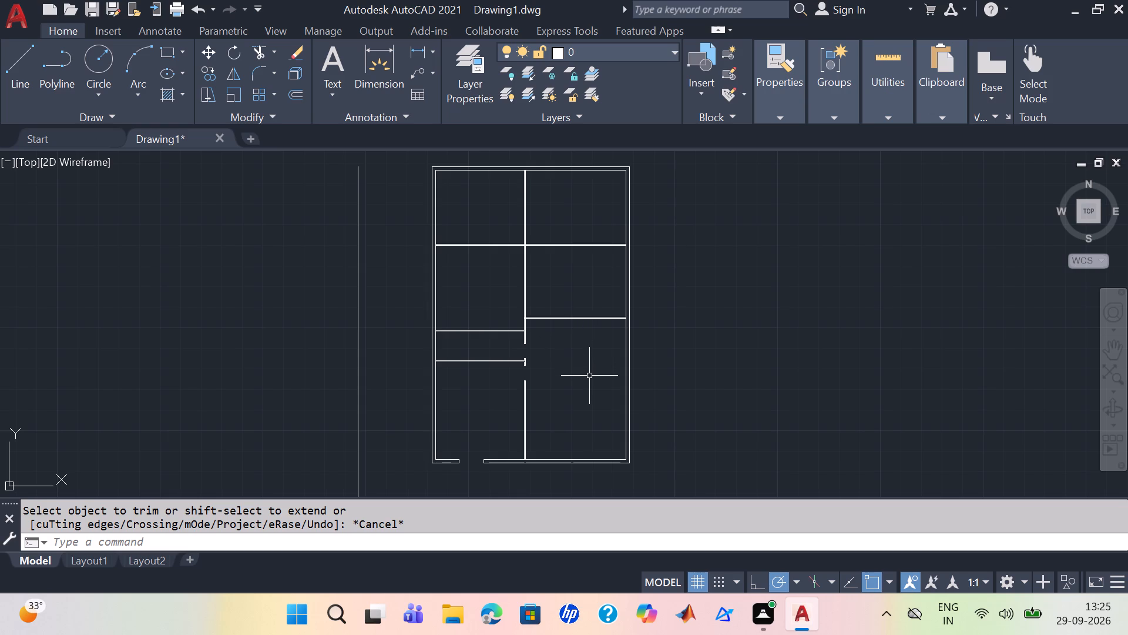
scroll(493, 413, "up", 1)
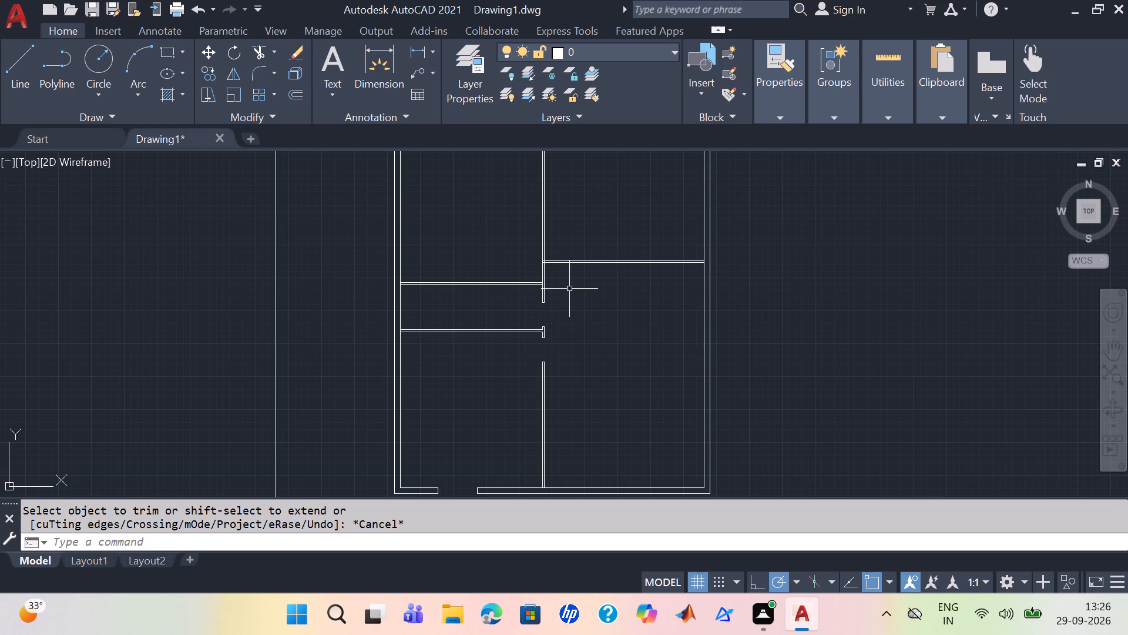
scroll(617, 303, "down", 1)
middle_click_drag(613, 337, 525, 364)
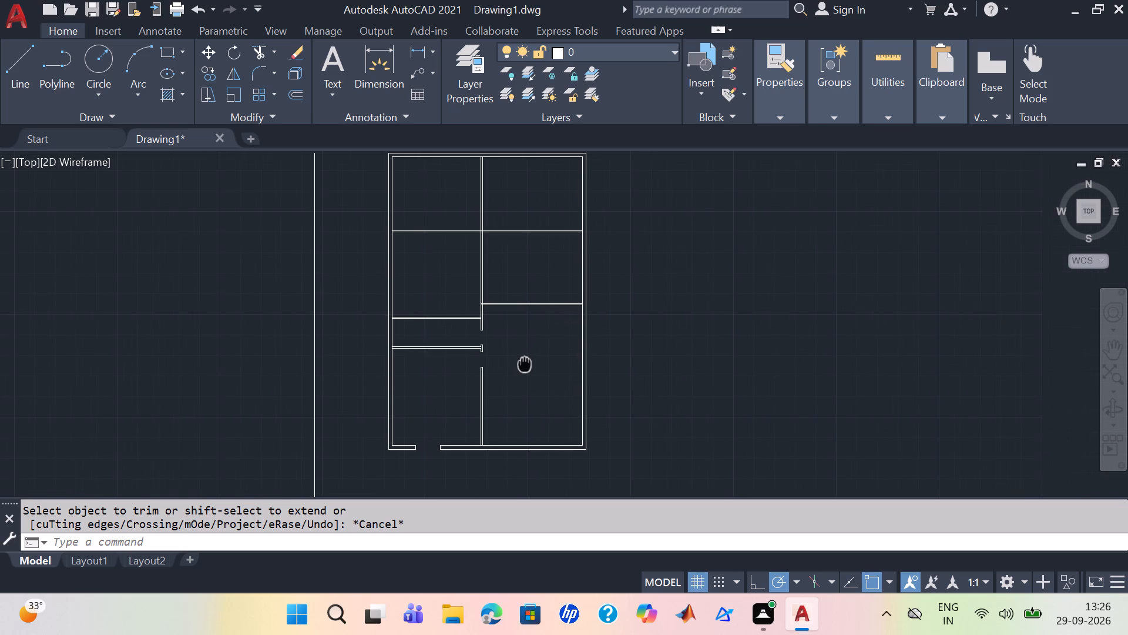
middle_click_drag(525, 364, 526, 363)
scroll(521, 336, "up", 1)
middle_click_drag(521, 336, 549, 351)
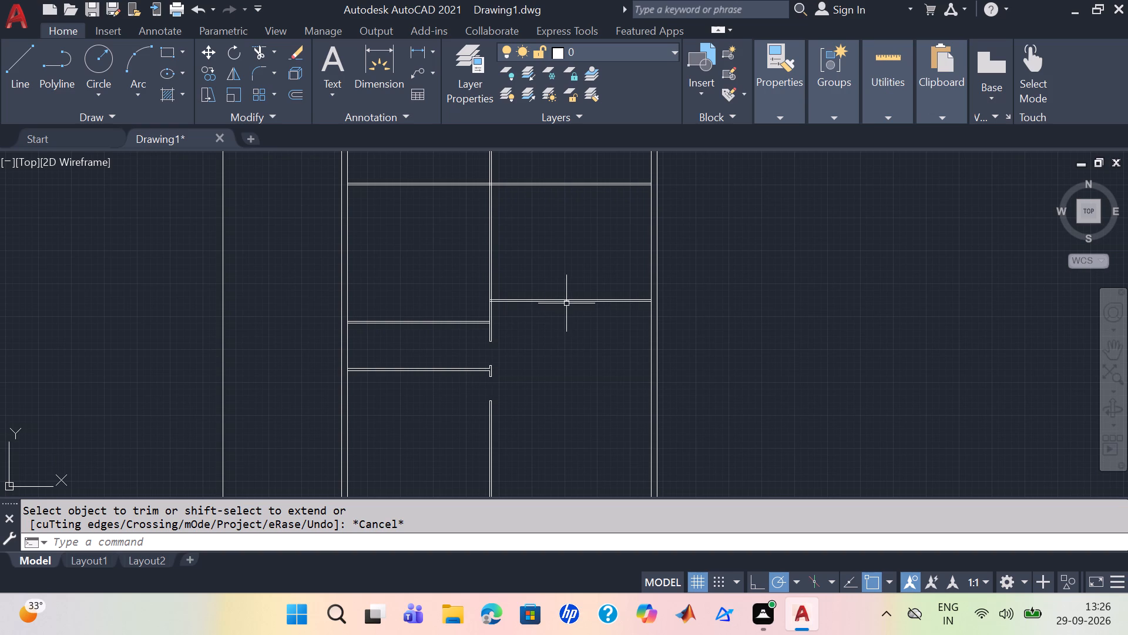
Measure the interior dimensions of the large southeast room with Quick measure.
left_click(894, 93)
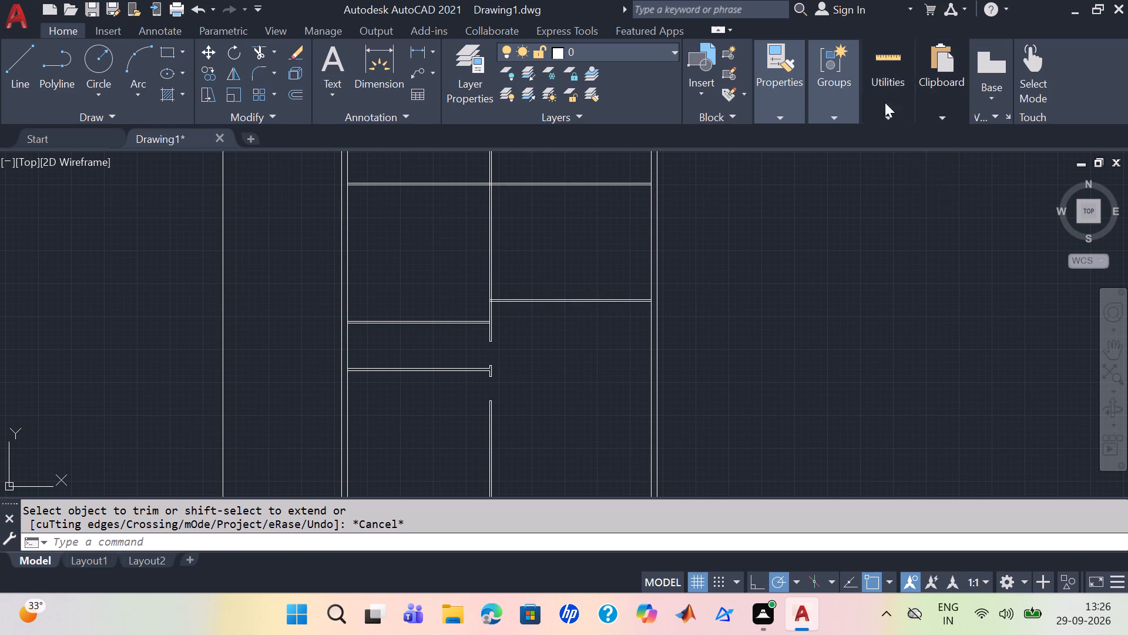
left_click(872, 142)
scroll(577, 394, "down", 1)
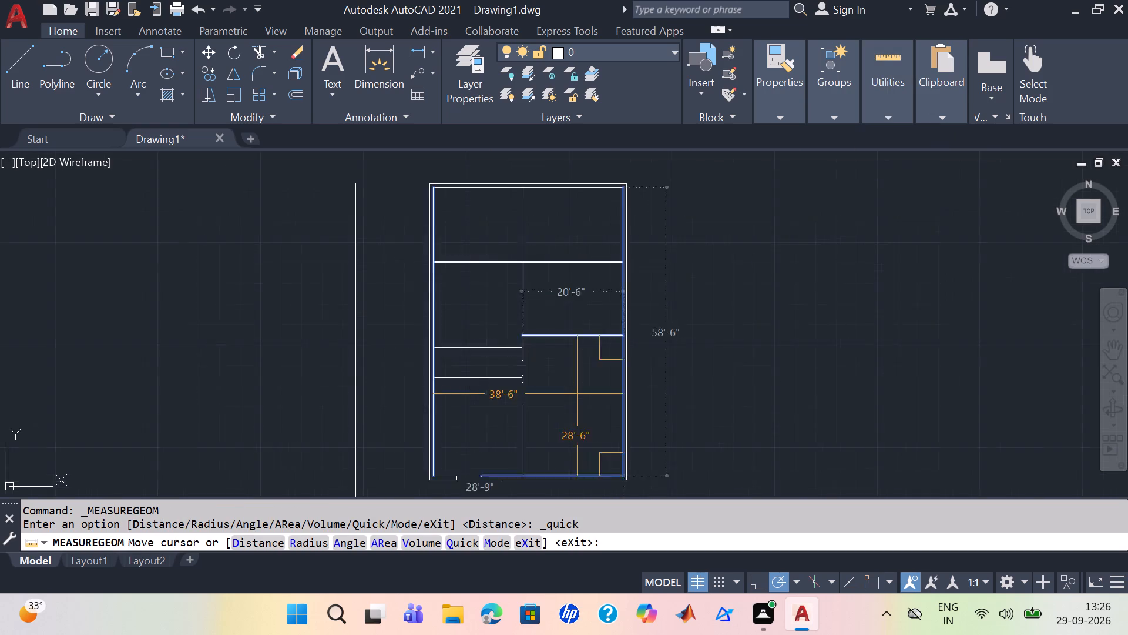
scroll(577, 394, "down", 1)
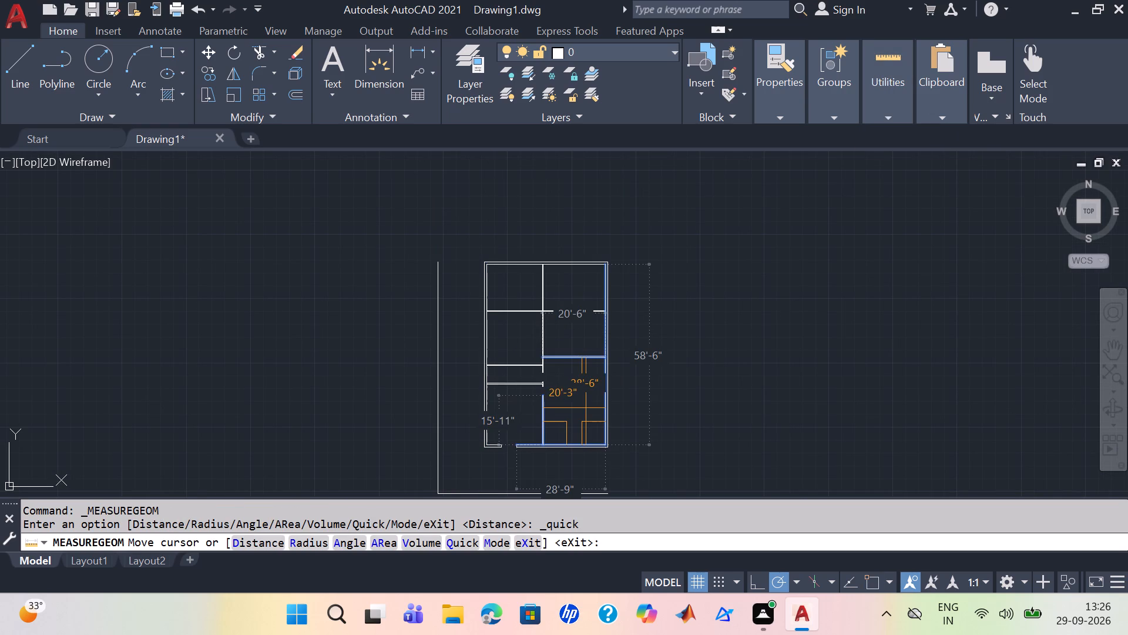
key("Escape")
Draw a short vertical line across the southeast room's north wall, about 7'-7" from the wall's west end.
scroll(580, 387, "up", 2)
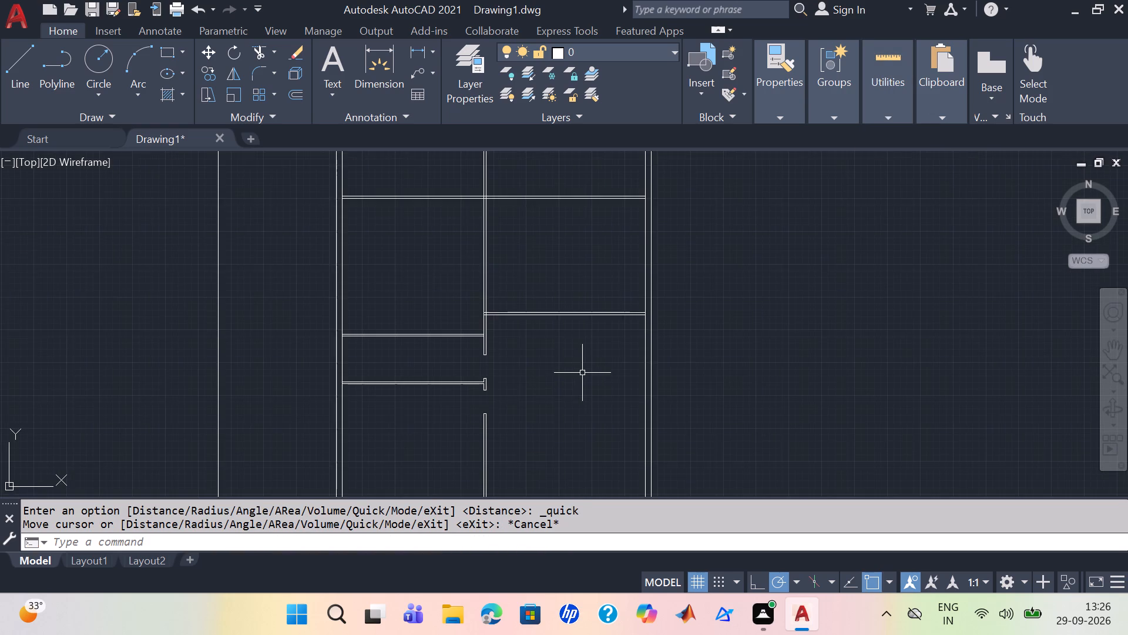
scroll(586, 382, "up", 1)
middle_click_drag(586, 382, 574, 504)
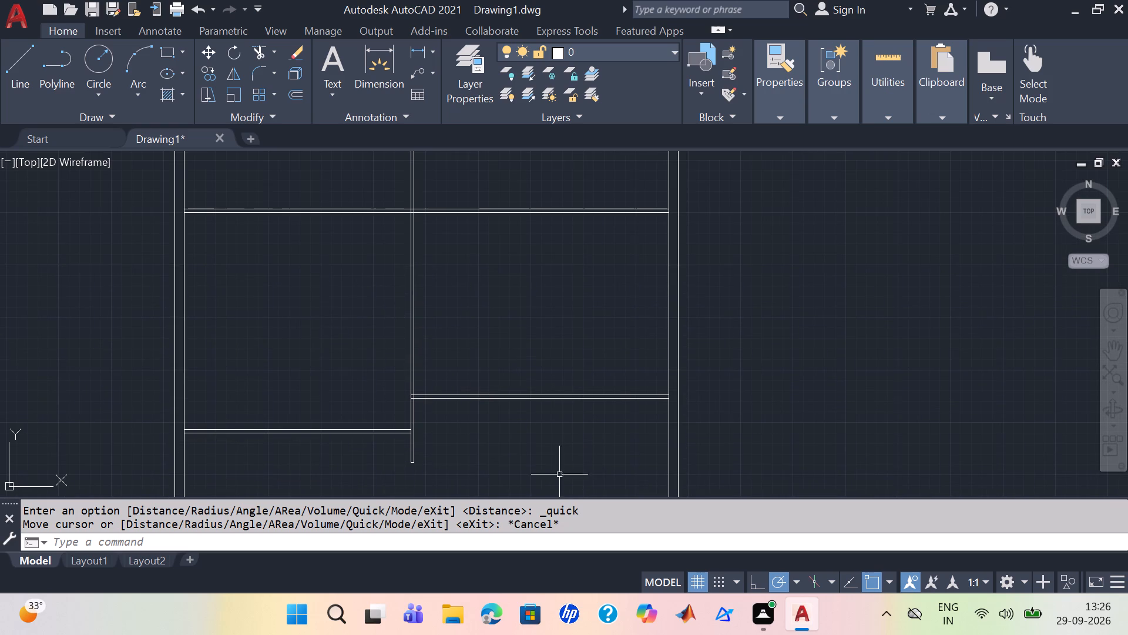
scroll(556, 437, "down", 1)
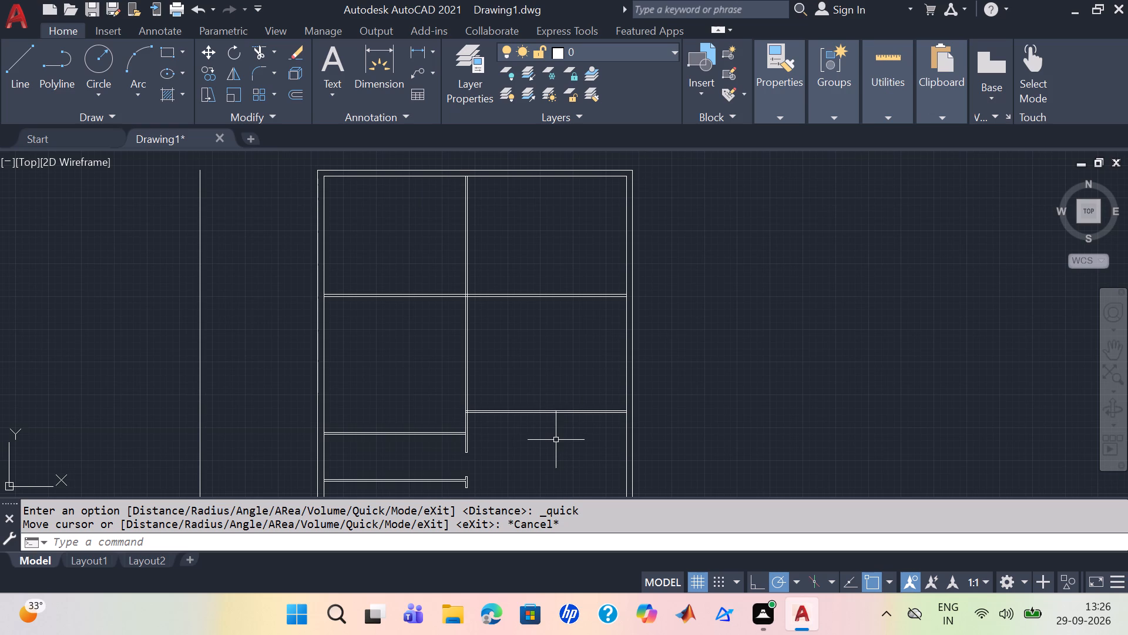
scroll(564, 430, "up", 1)
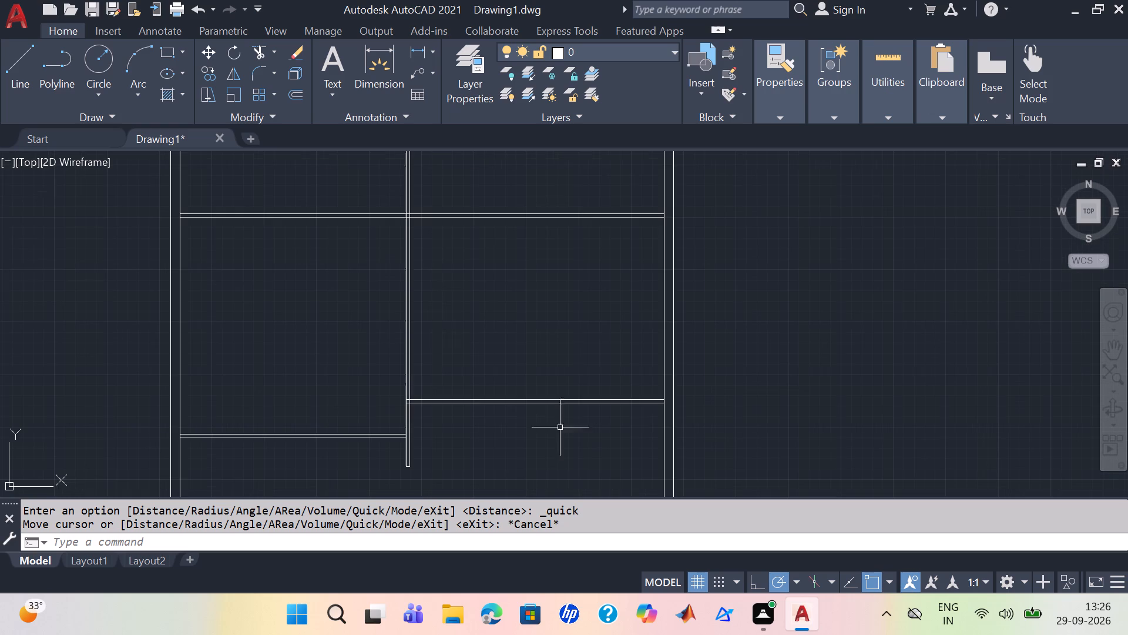
left_click(22, 78)
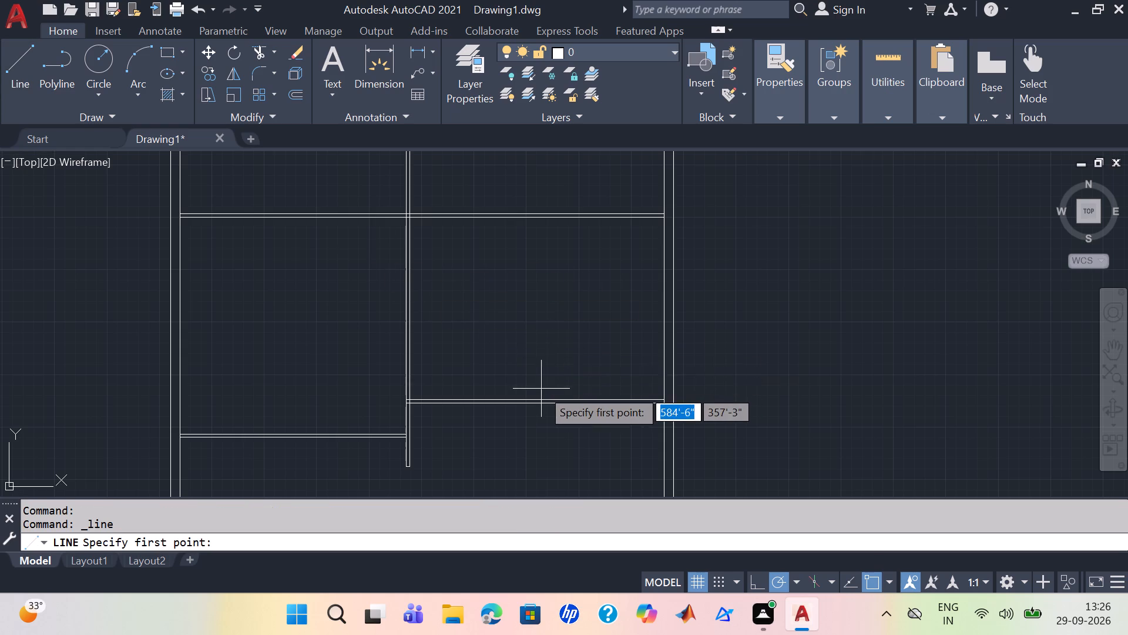
scroll(541, 389, "up", 2)
scroll(551, 406, "down", 2)
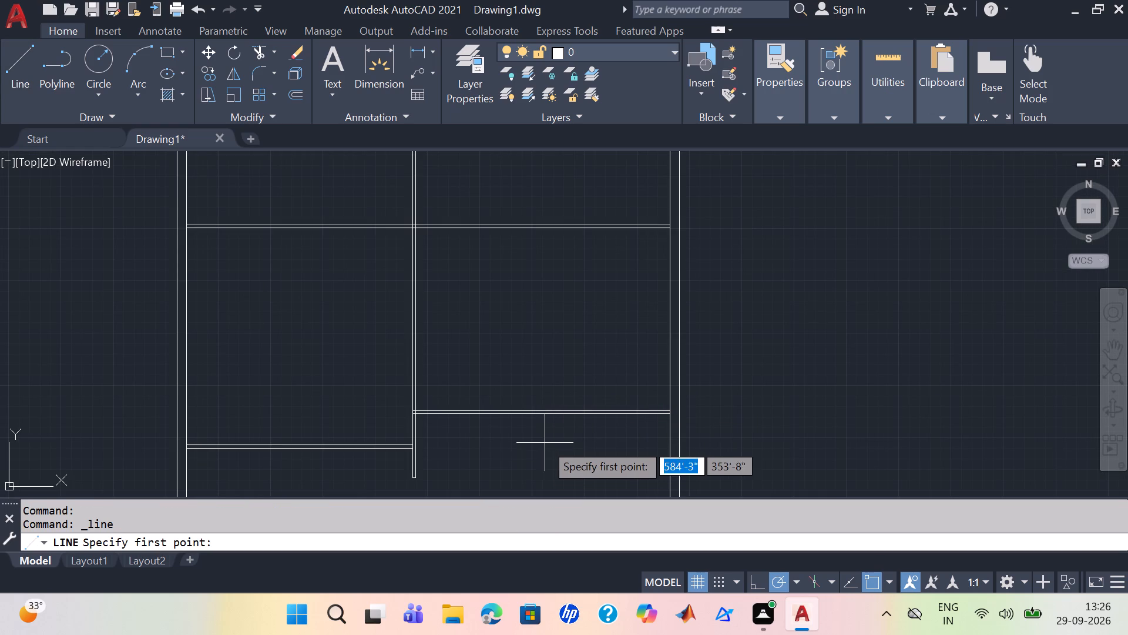
middle_click_drag(550, 480, 624, 469)
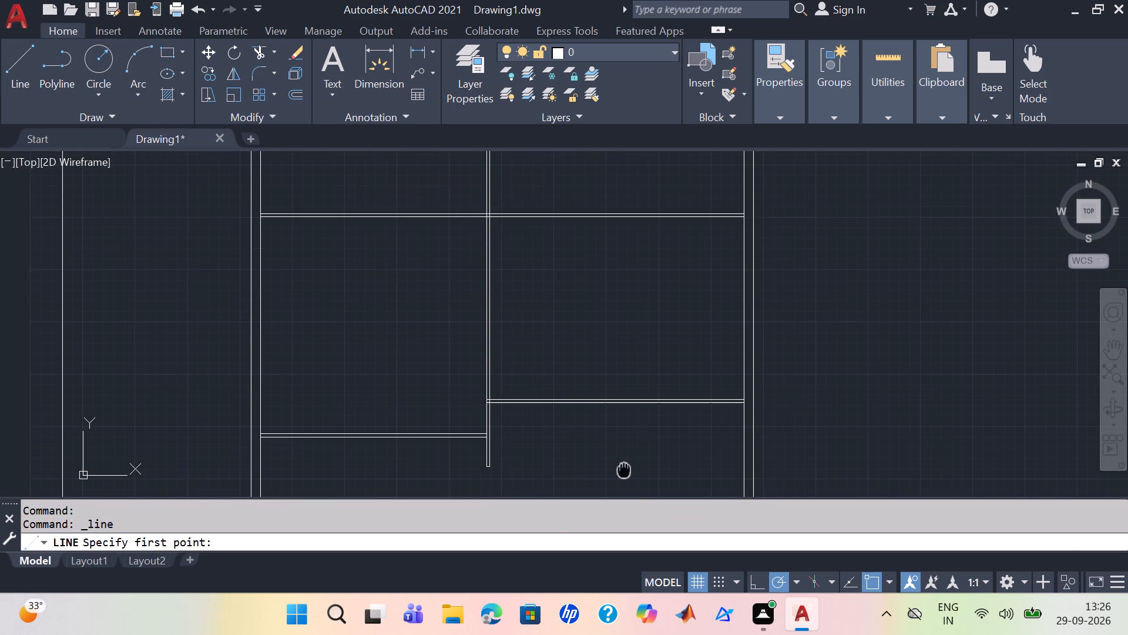
middle_click_drag(624, 469, 625, 470)
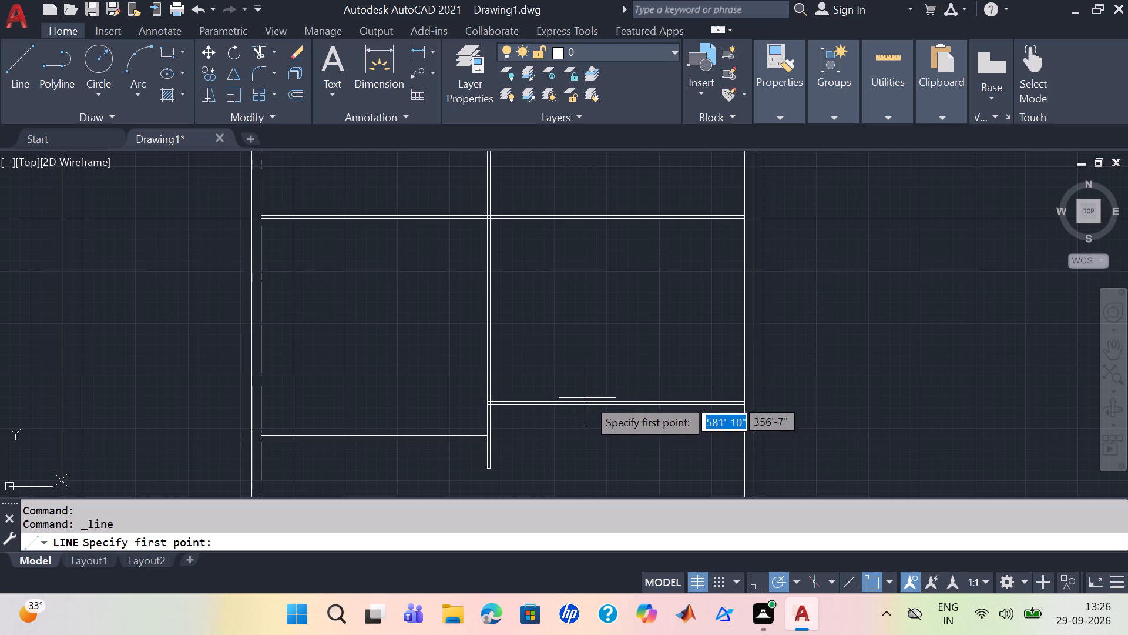
scroll(593, 404, "up", 2)
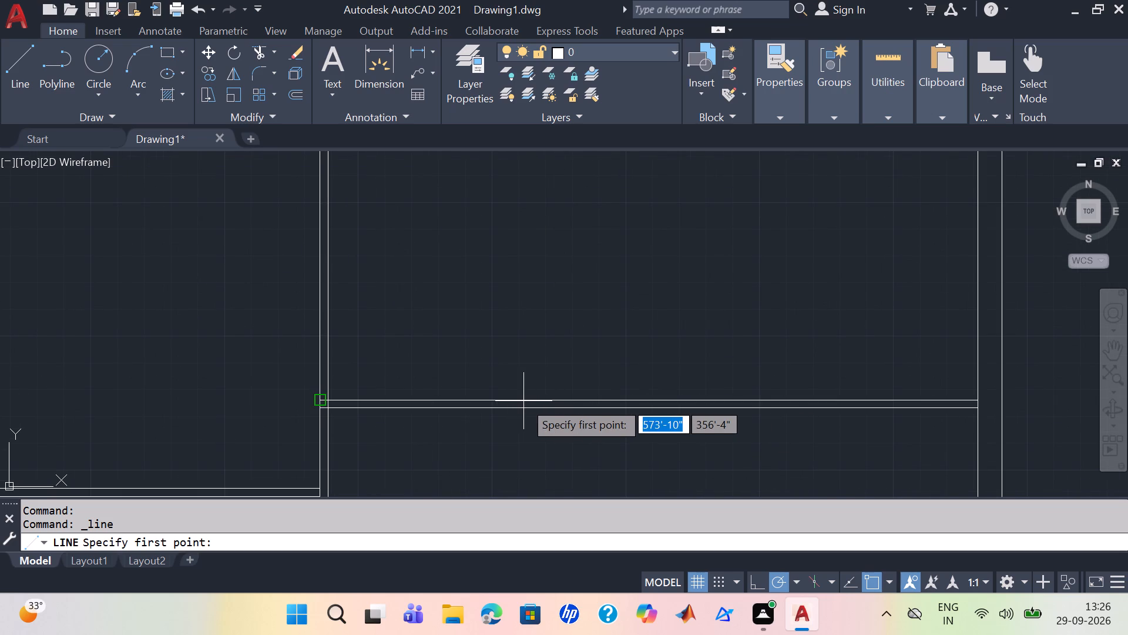
double_click(560, 400)
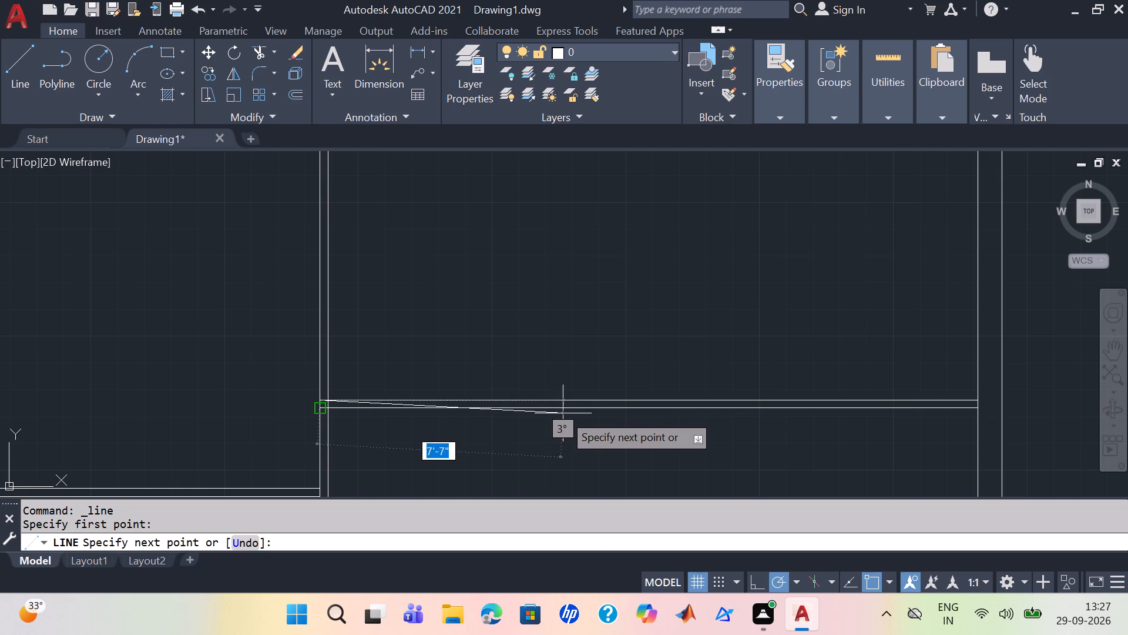
double_click(563, 406)
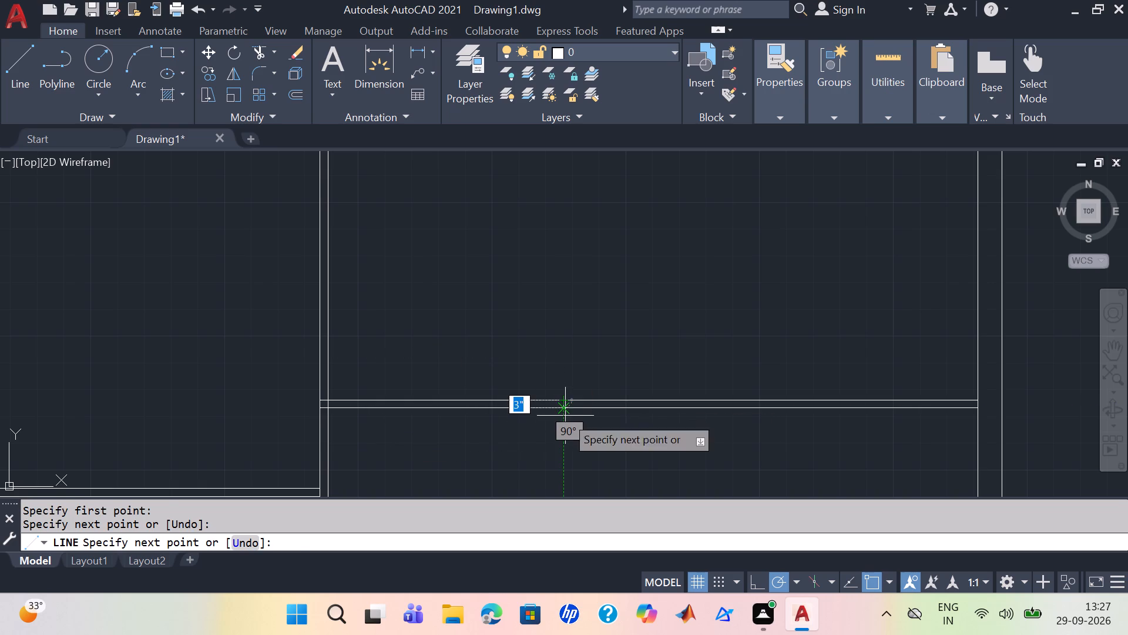
double_click(565, 416)
key("Escape")
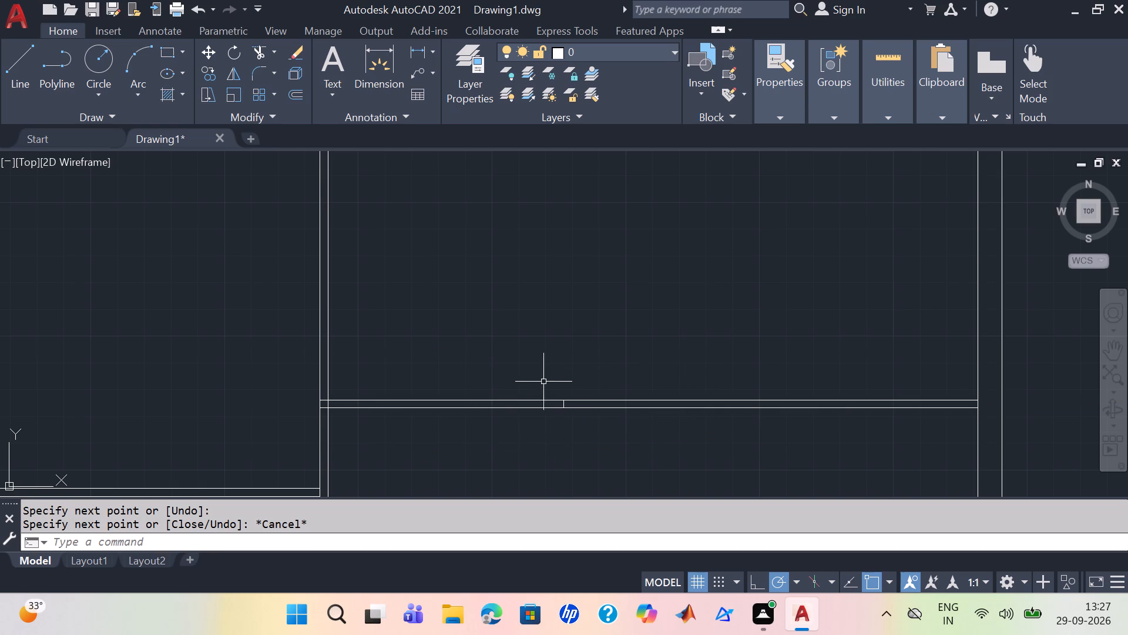
Offset the short line across the southeast room's north wall 3' to the east to mark the door opening.
key("o")
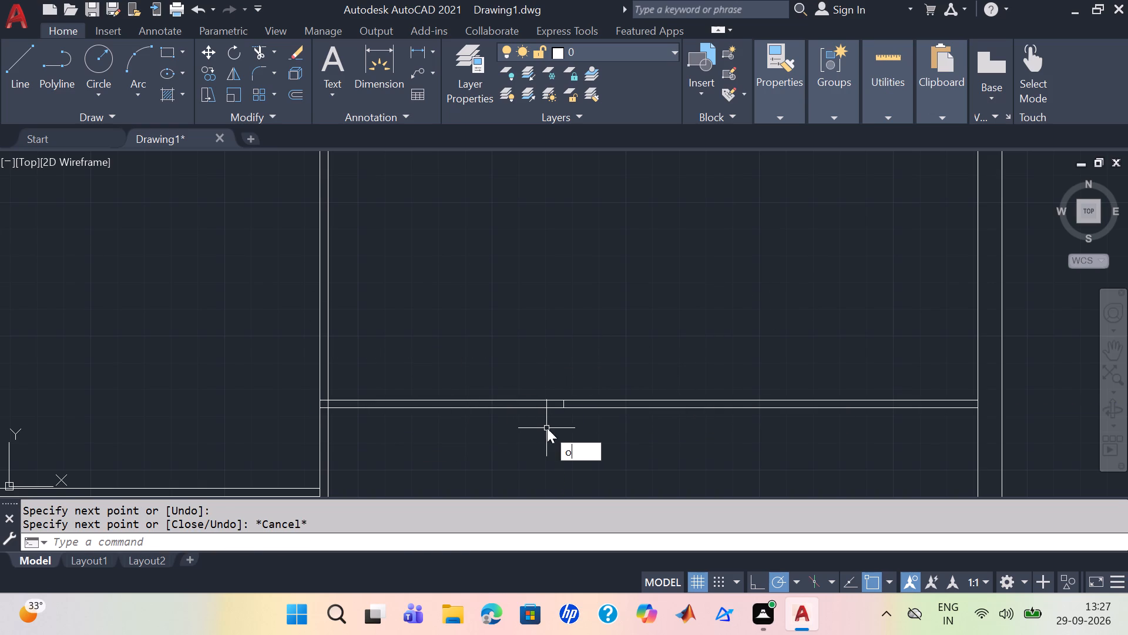
key("Return")
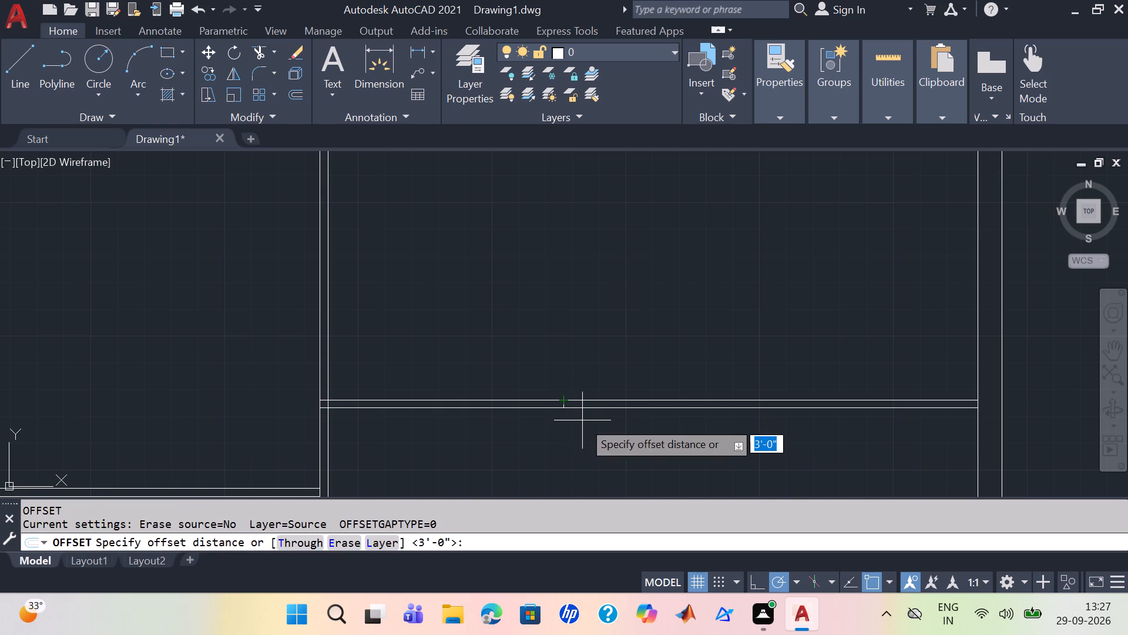
key("3")
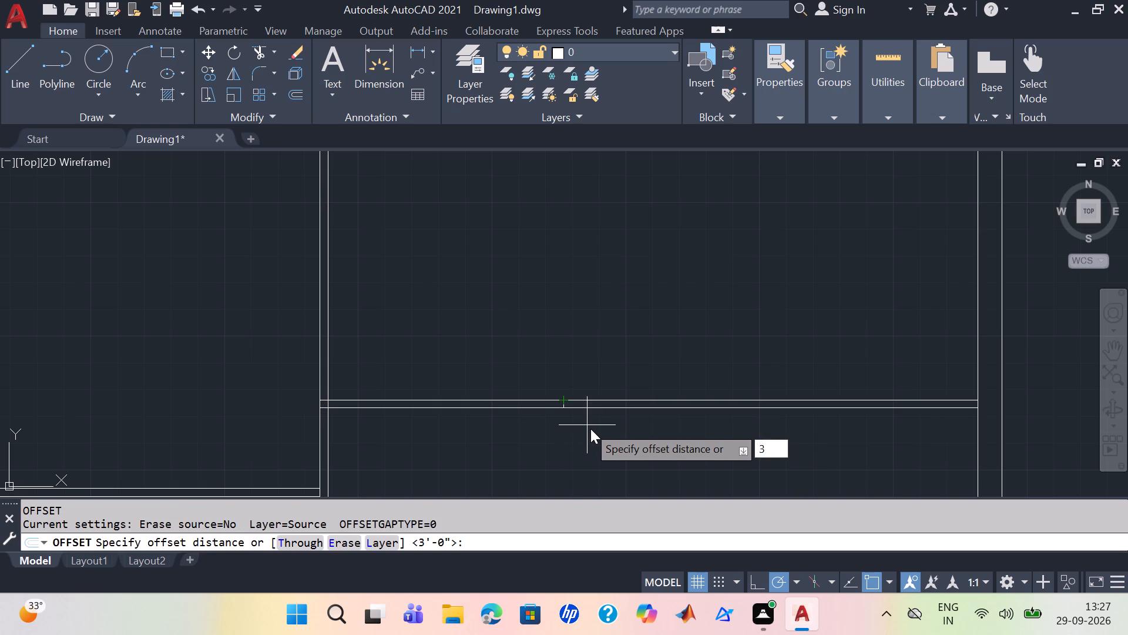
key("apostrophe")
key("Return")
left_click(562, 406)
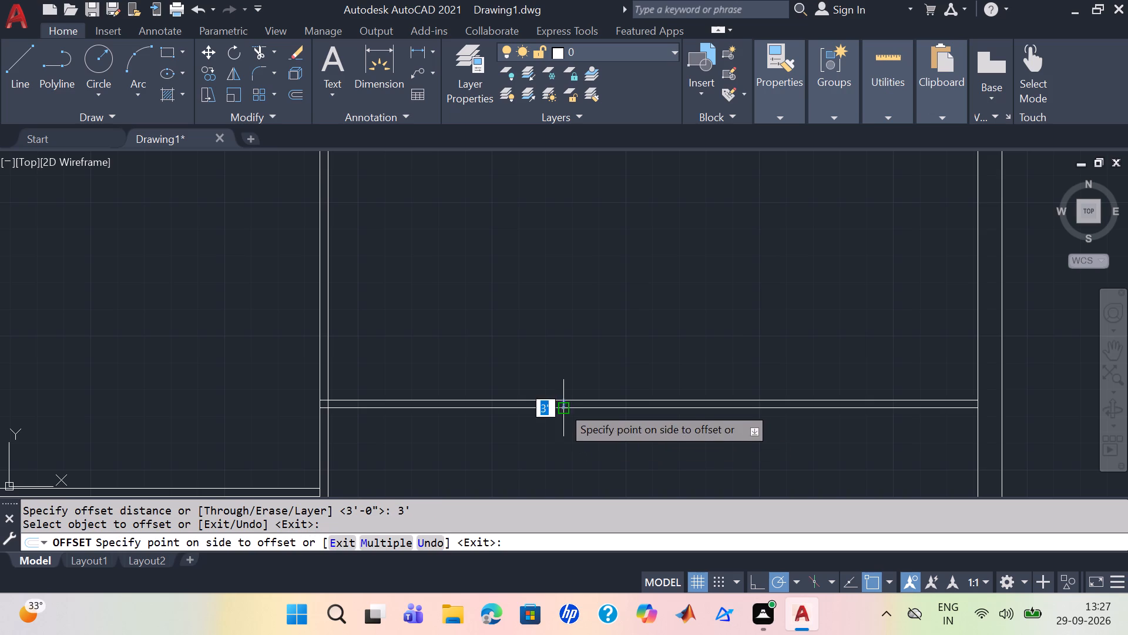
left_click(657, 404)
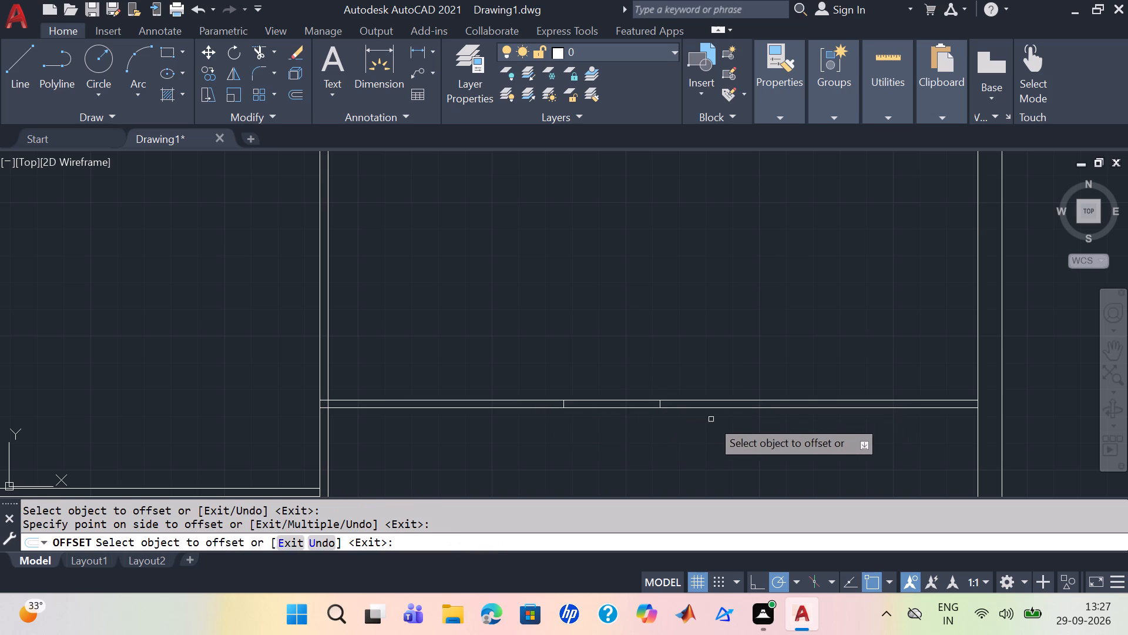
scroll(719, 430, "down", 1)
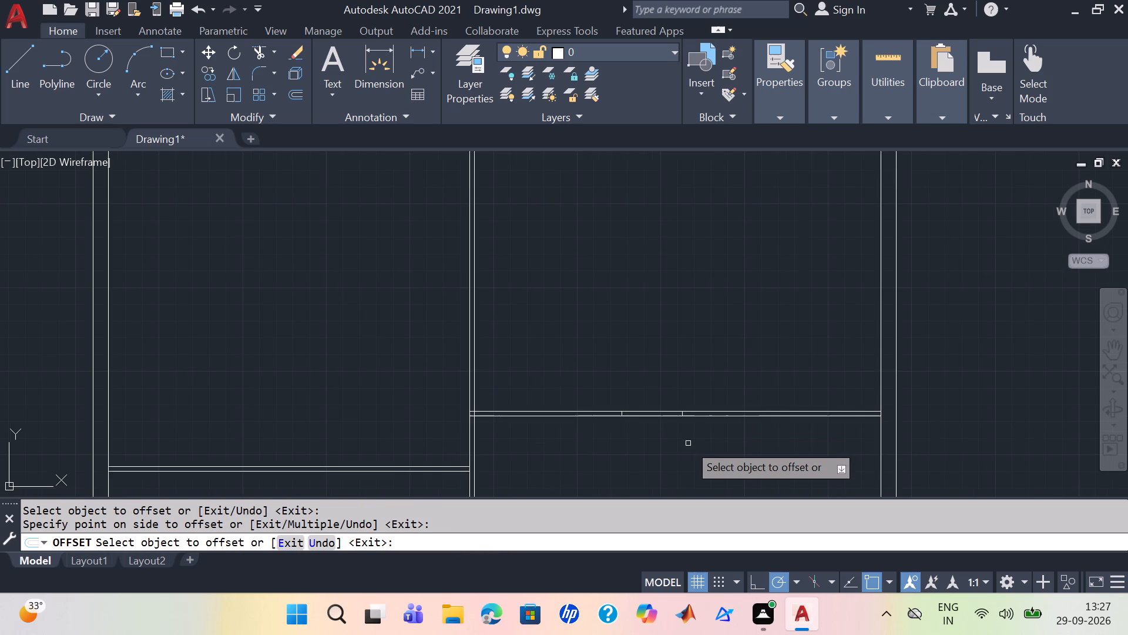
Trim both wall lines between the two short marks in the southeast room's north wall to open the 3' doorway.
type("tr")
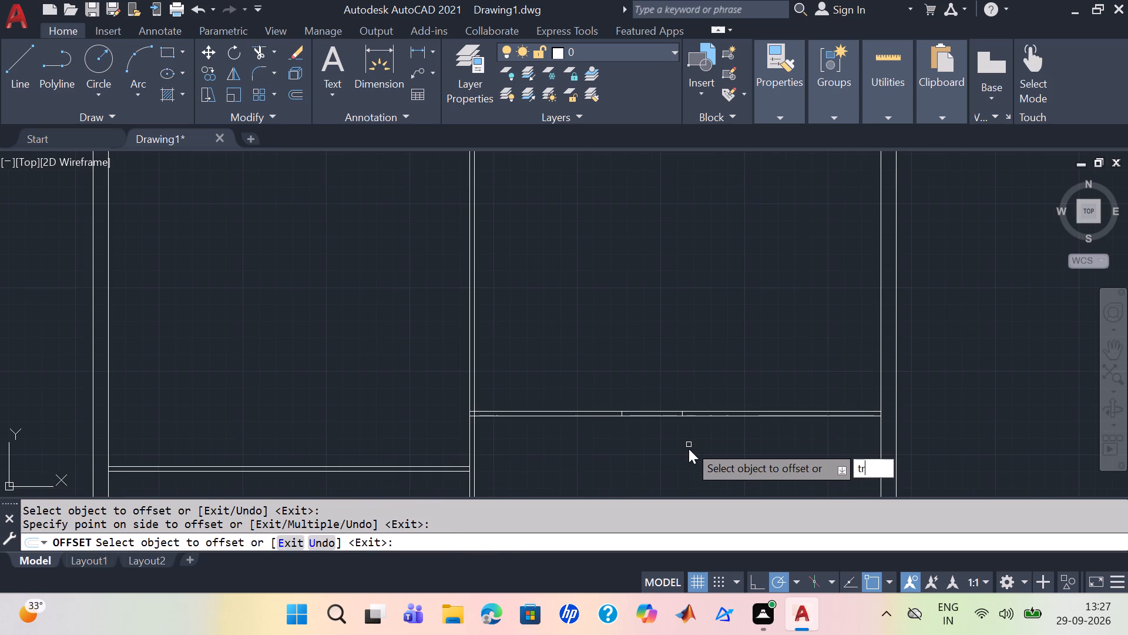
key("Escape")
scroll(696, 439, "down", 1)
middle_click_drag(700, 400, 670, 428)
scroll(670, 428, "up", 1)
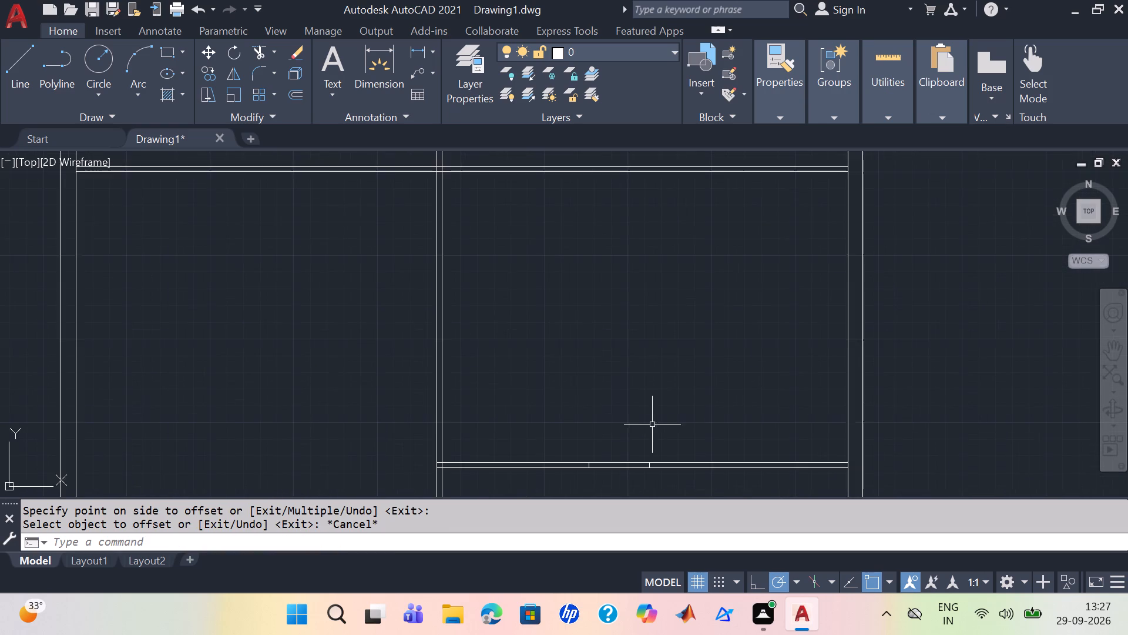
middle_click_drag(651, 425, 758, 378)
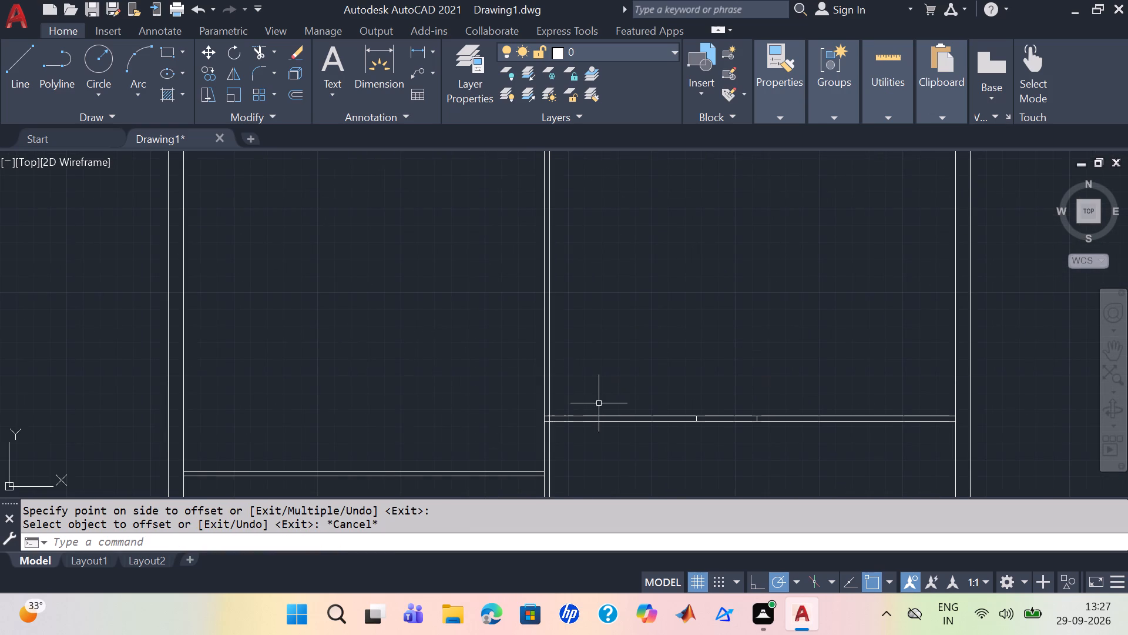
key("Escape")
key("t")
key("r")
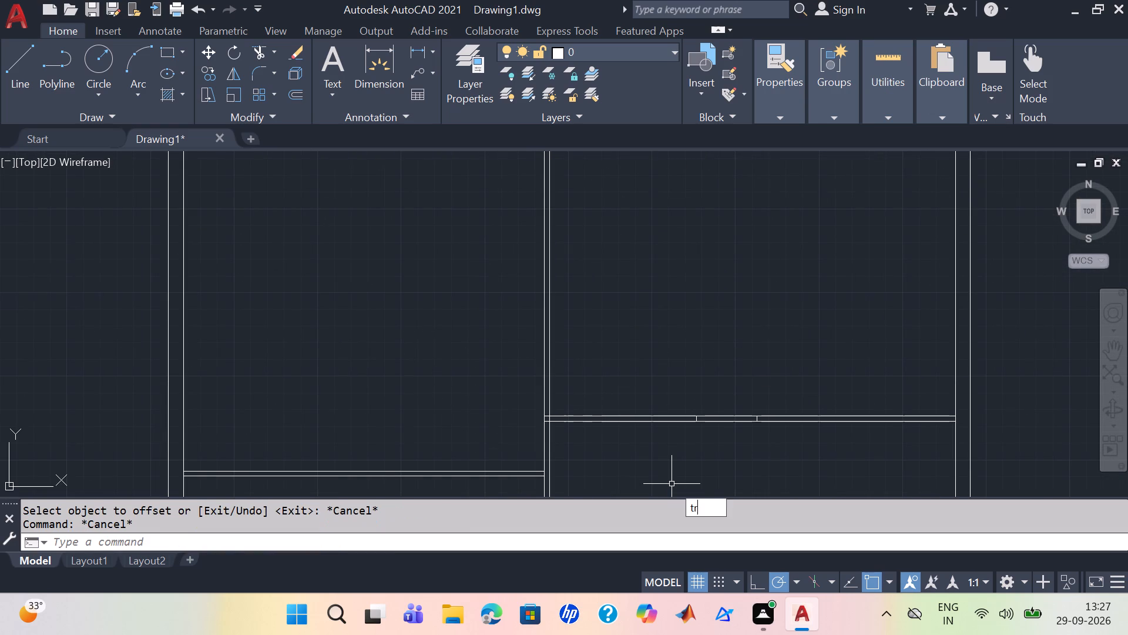
key("Return")
left_click_drag(713, 444, 727, 391)
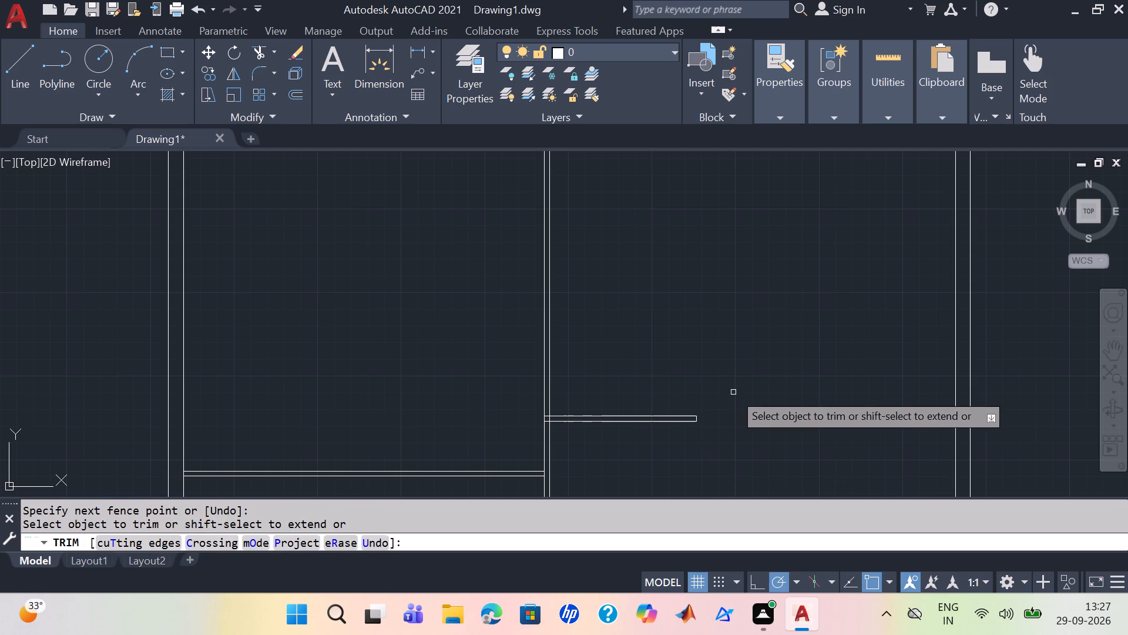
left_click(733, 392)
key("Escape")
Examine the floor plan around the new opening and the partition walls to its north that still lack a door opening.
scroll(774, 498, "down", 3)
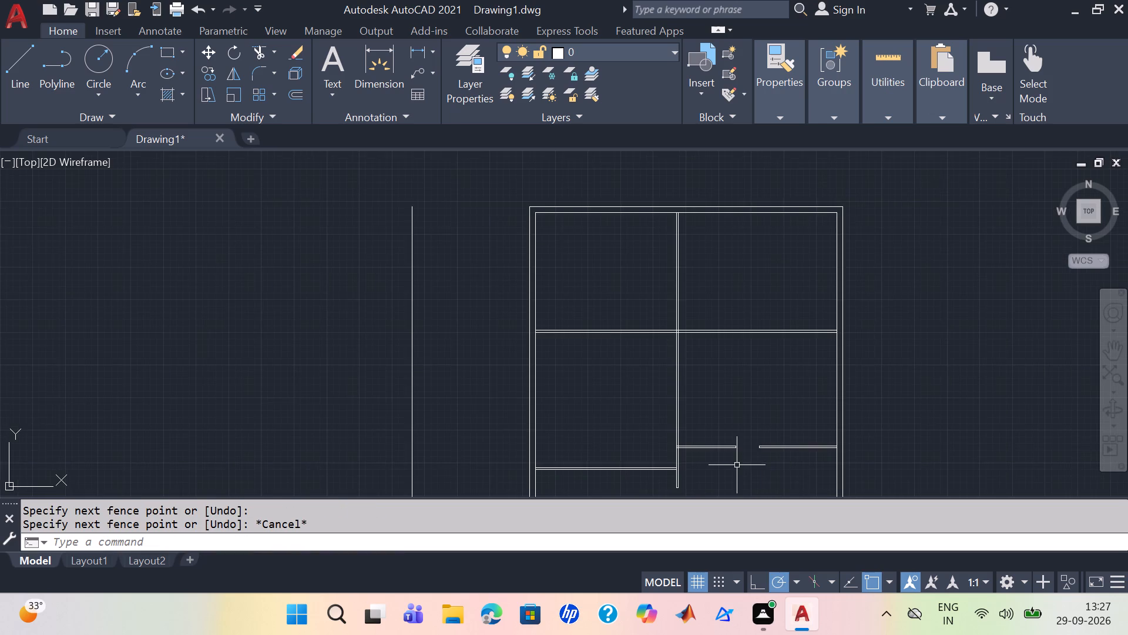
middle_click_drag(732, 466, 698, 479)
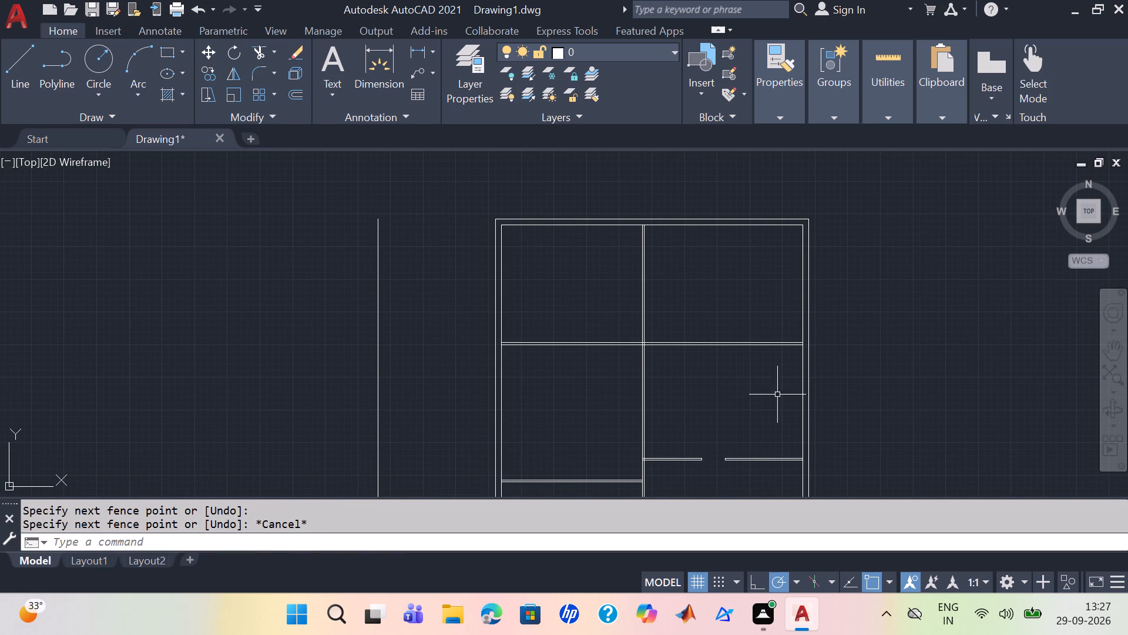
scroll(726, 416, "up", 1)
middle_click_drag(726, 416, 817, 352)
scroll(818, 340, "down", 2)
middle_click_drag(827, 425, 813, 429)
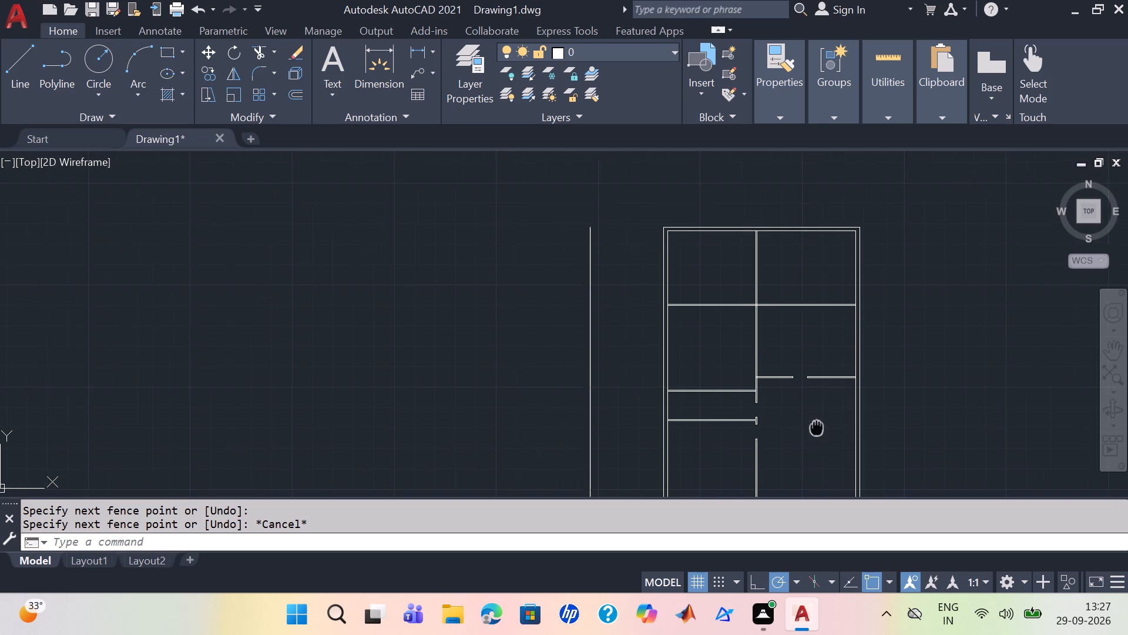
middle_click_drag(813, 429, 774, 440)
scroll(753, 354, "up", 2)
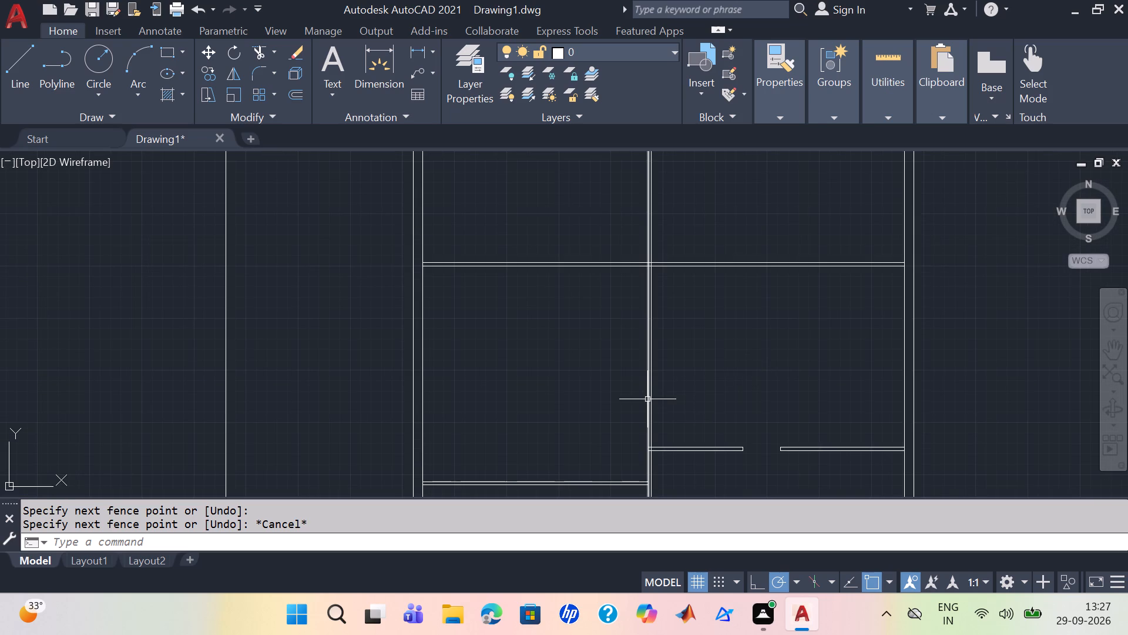
Draw a short vertical line across the next east-west partition to the north, east of the central partition and about 18'-4" from the east wall.
left_click(10, 59)
left_click(6, 62)
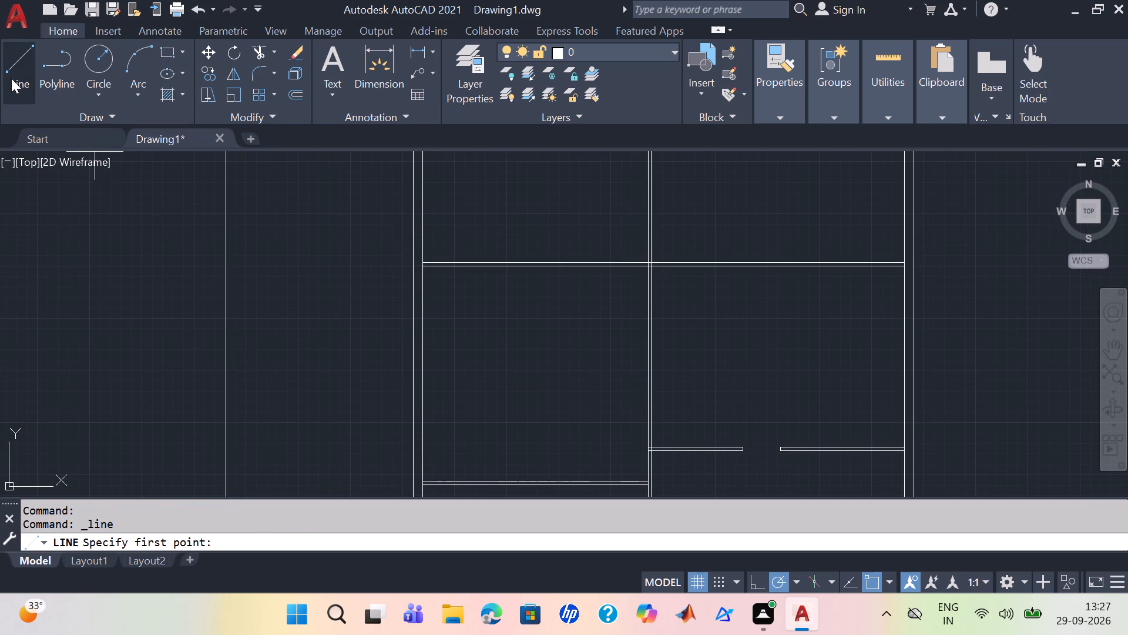
scroll(558, 389, "up", 1)
scroll(740, 440, "down", 1)
middle_click_drag(740, 440, 740, 440)
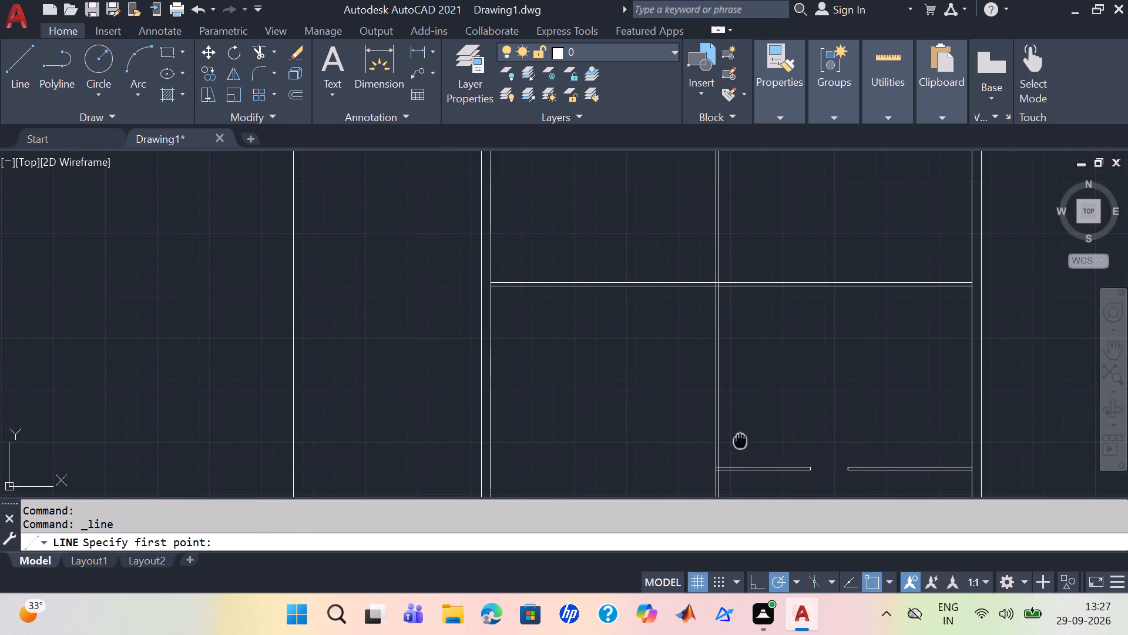
middle_click_drag(740, 440, 699, 388)
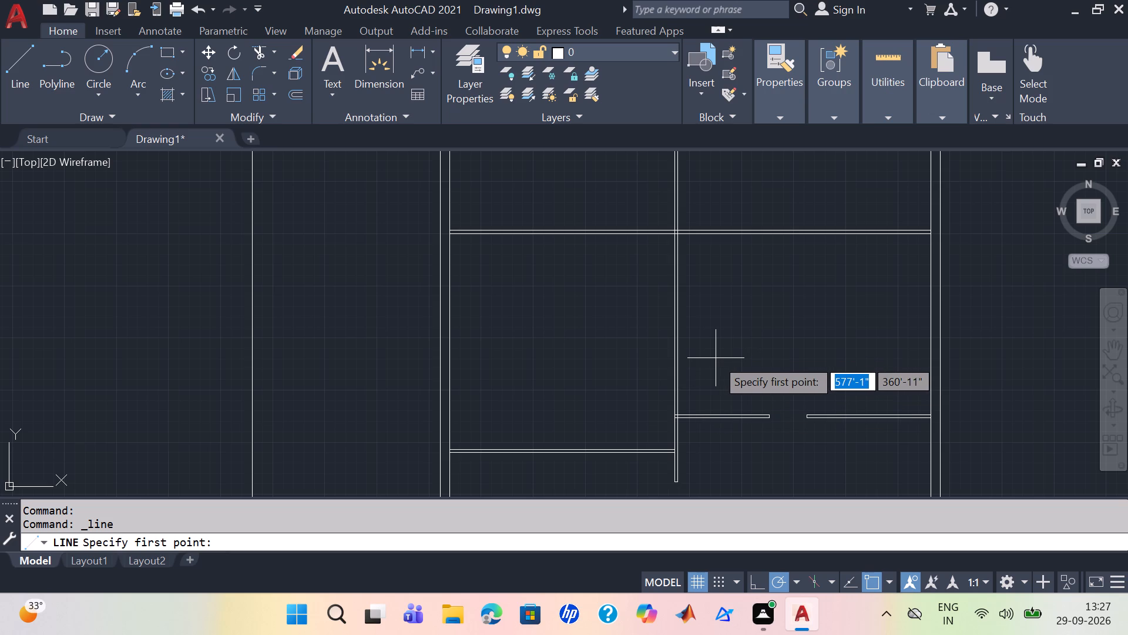
scroll(741, 355, "down", 1)
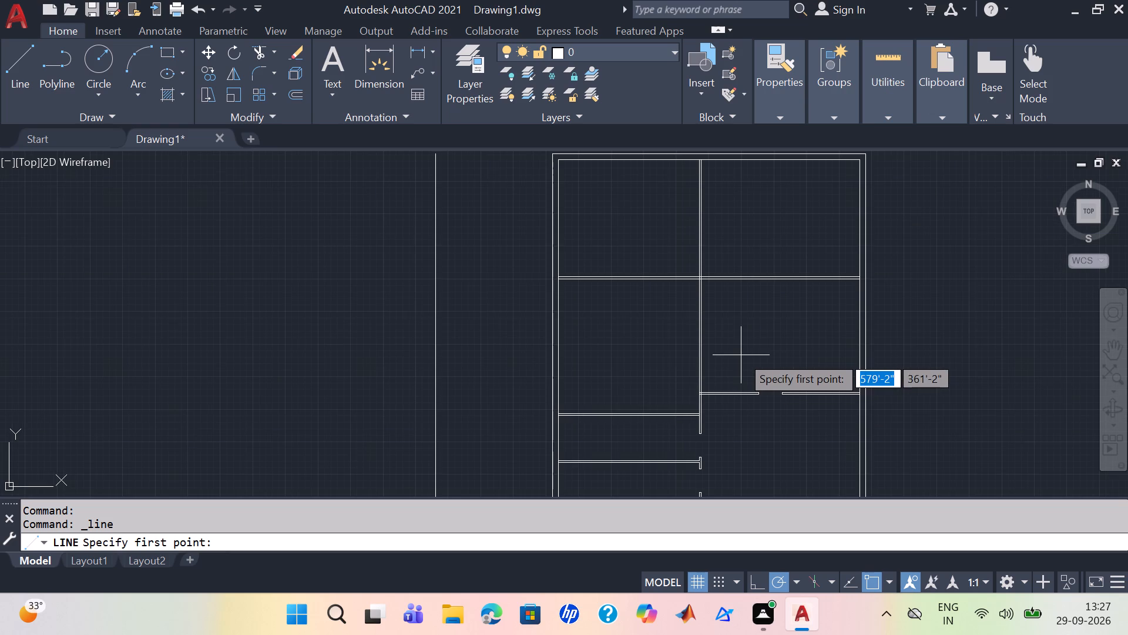
middle_click_drag(734, 340, 727, 361)
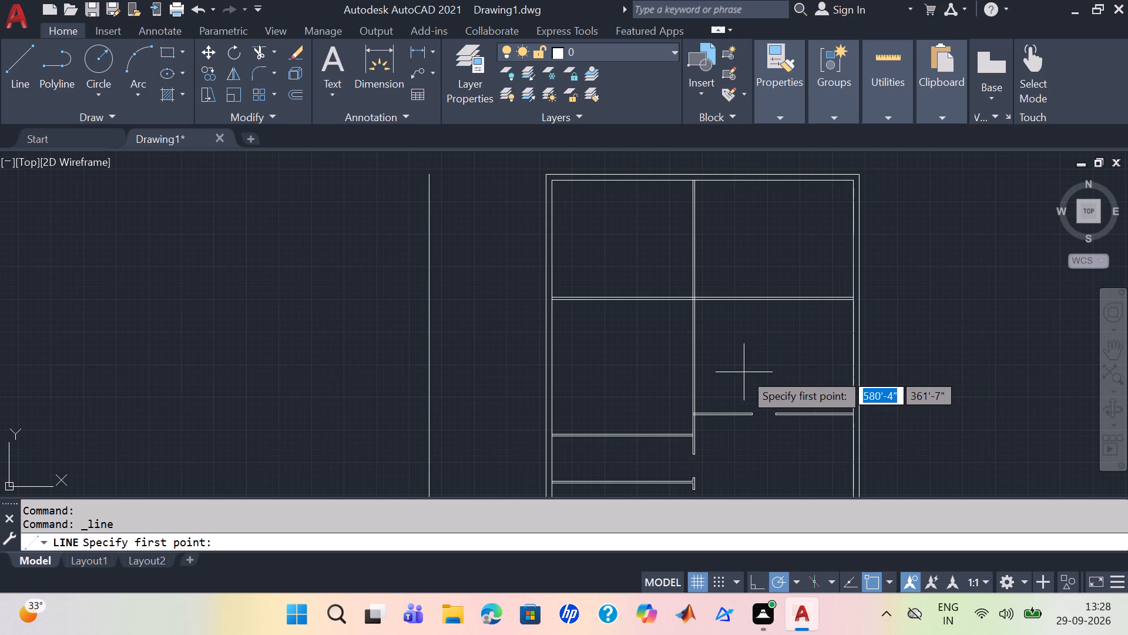
middle_click_drag(744, 372, 760, 361)
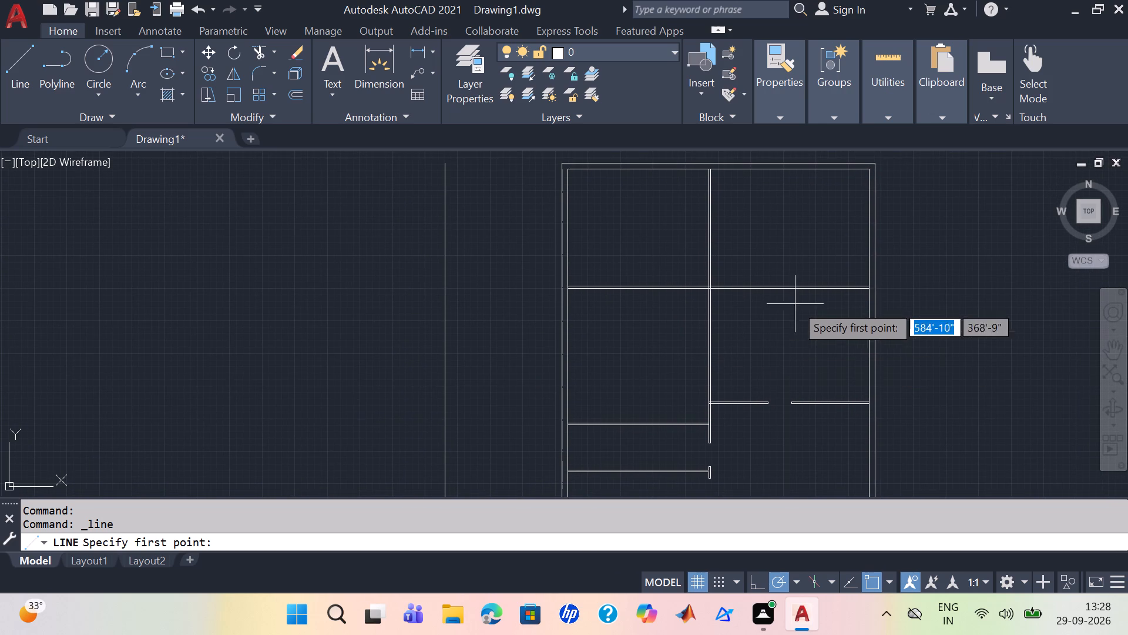
scroll(781, 332, "up", 1)
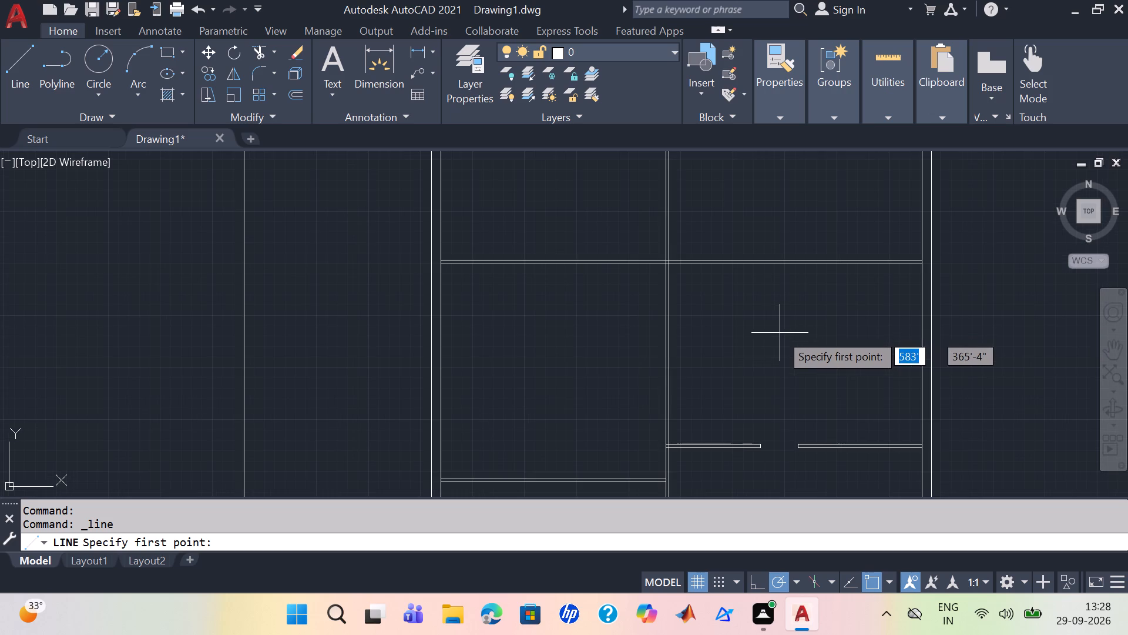
scroll(786, 313, "down", 1)
scroll(785, 316, "up", 1)
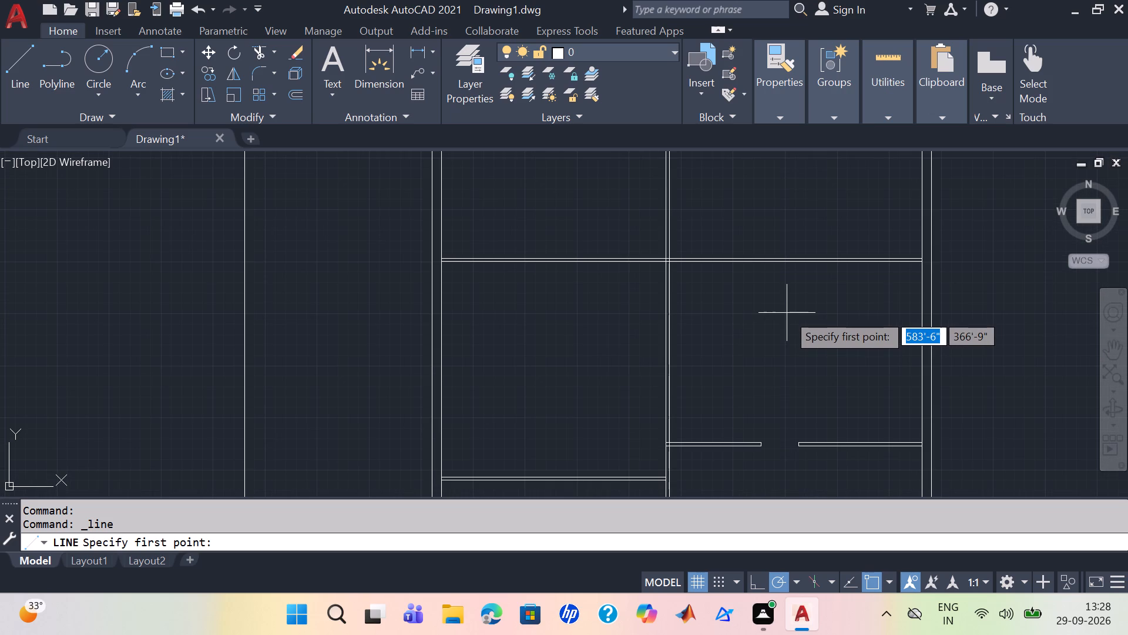
scroll(787, 313, "up", 1)
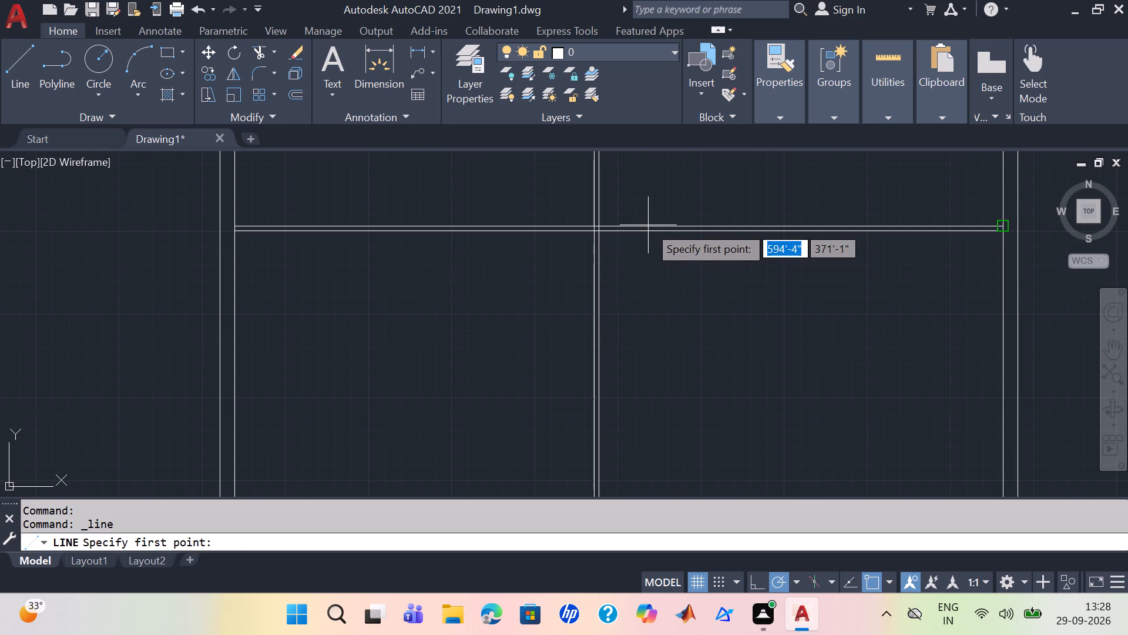
scroll(649, 226, "up", 2)
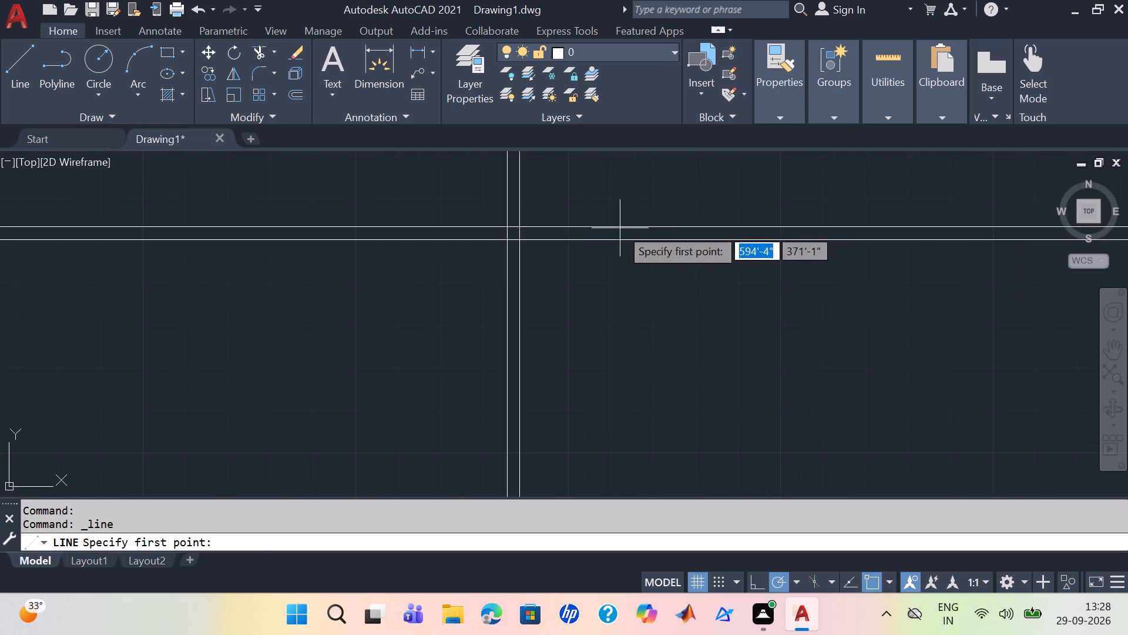
double_click(620, 228)
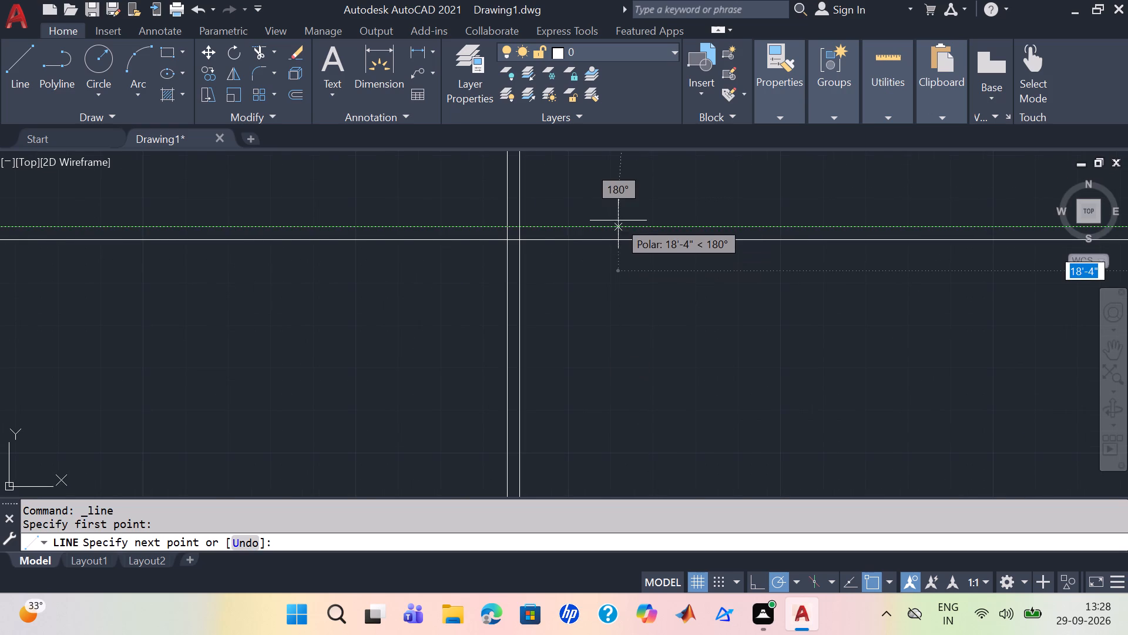
double_click(619, 223)
double_click(620, 236)
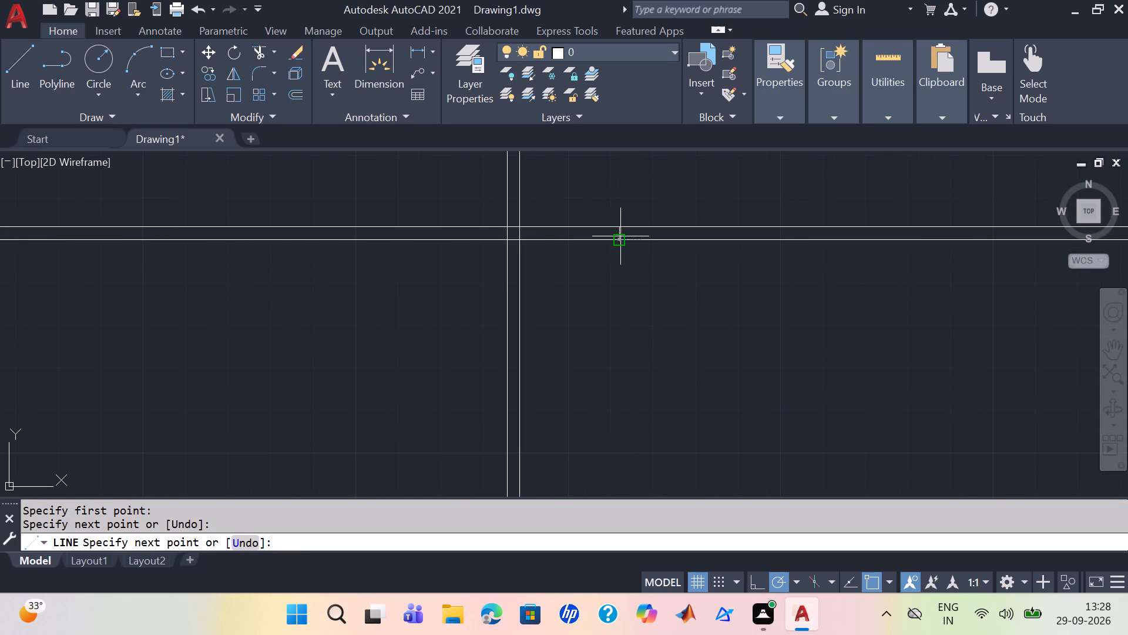
key("Escape")
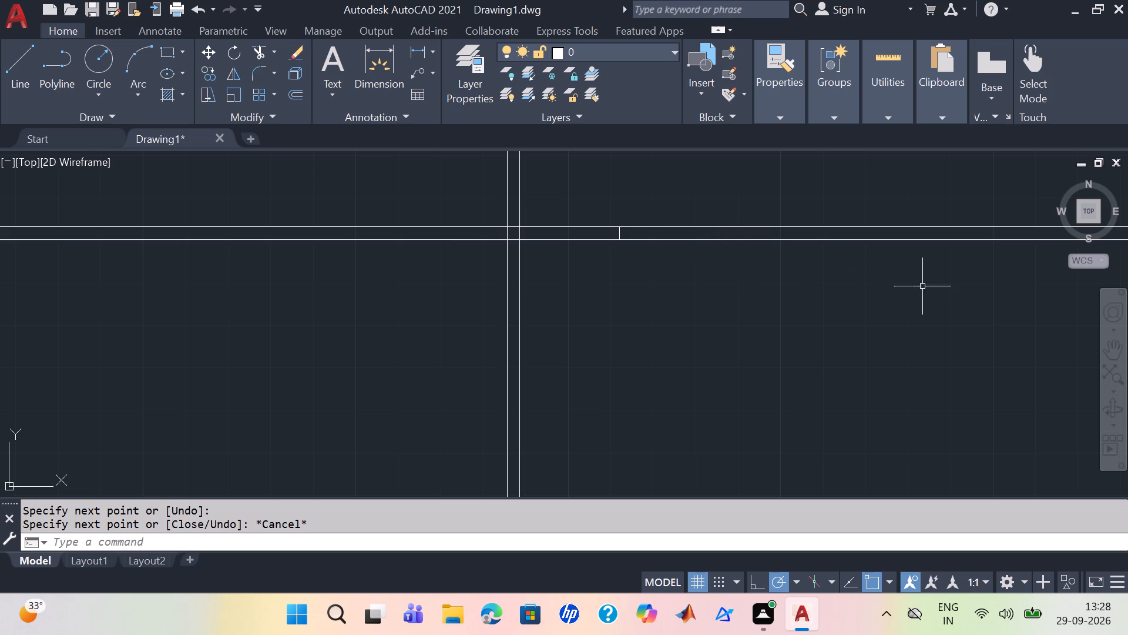
Measure the wall section between the new short line and the east exterior wall with Quick measure.
middle_click_drag(928, 298, 739, 345)
scroll(788, 342, "down", 1)
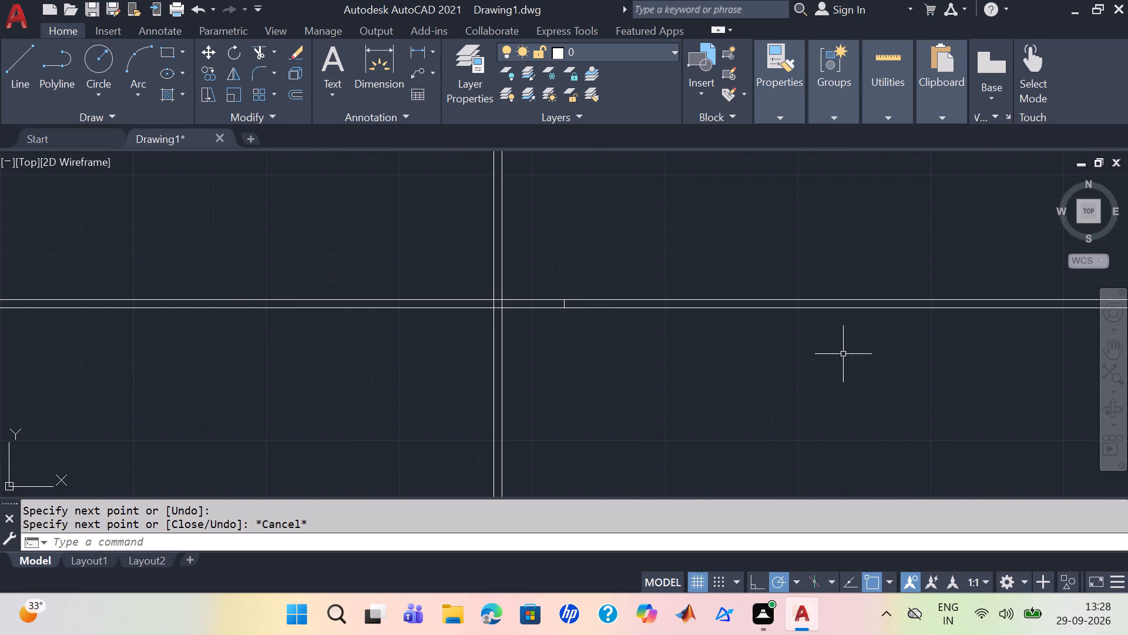
middle_click_drag(892, 372, 709, 363)
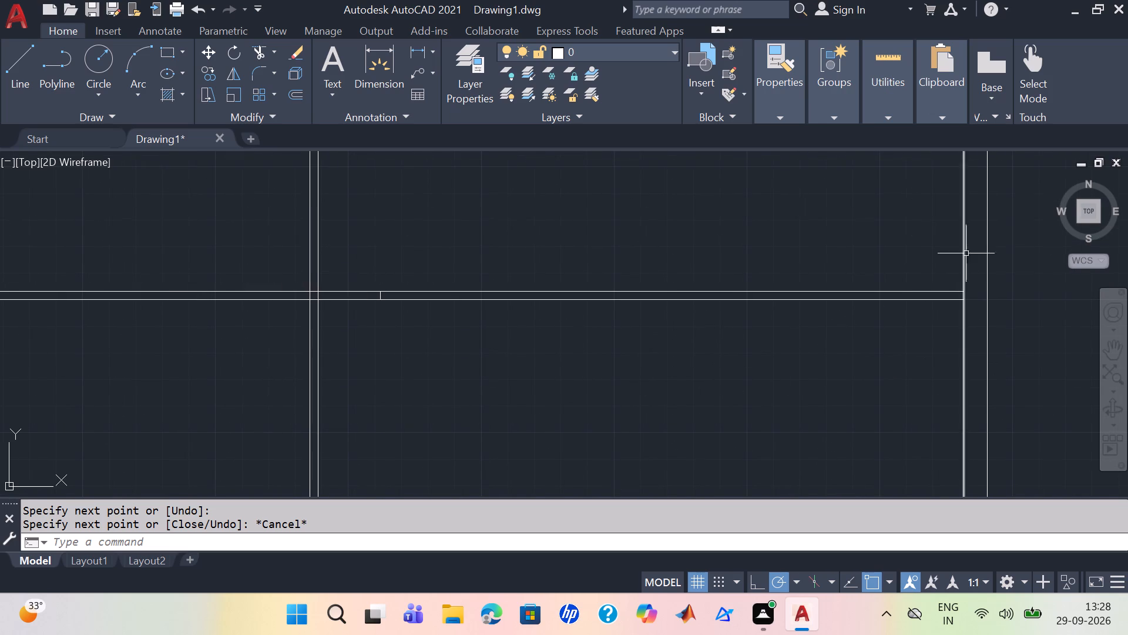
left_click(898, 68)
left_click(894, 149)
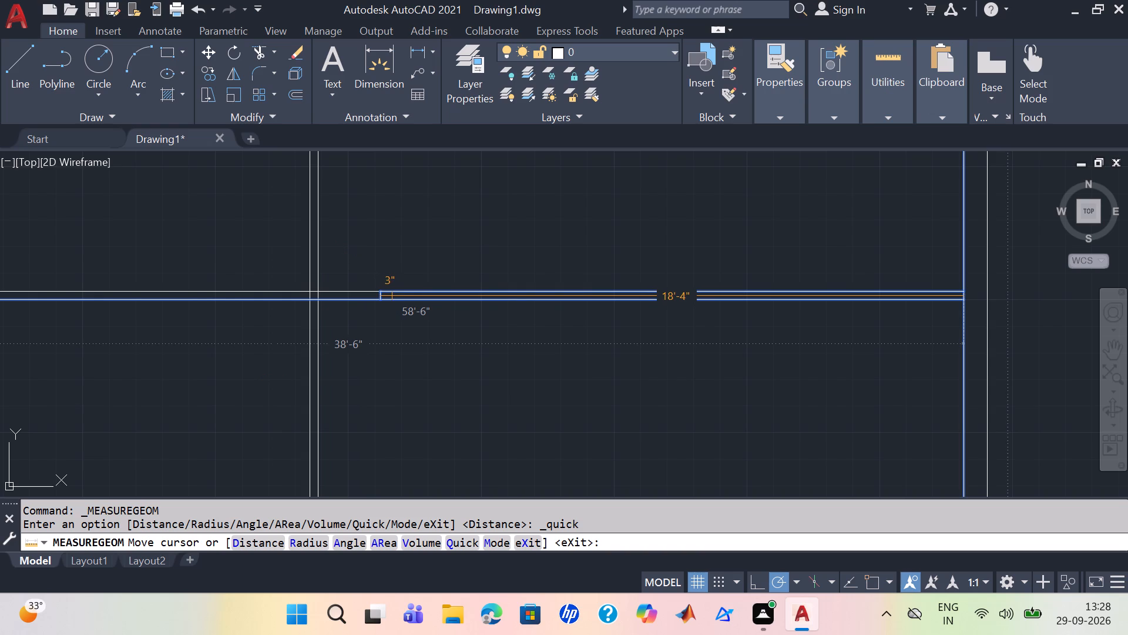
key("Escape")
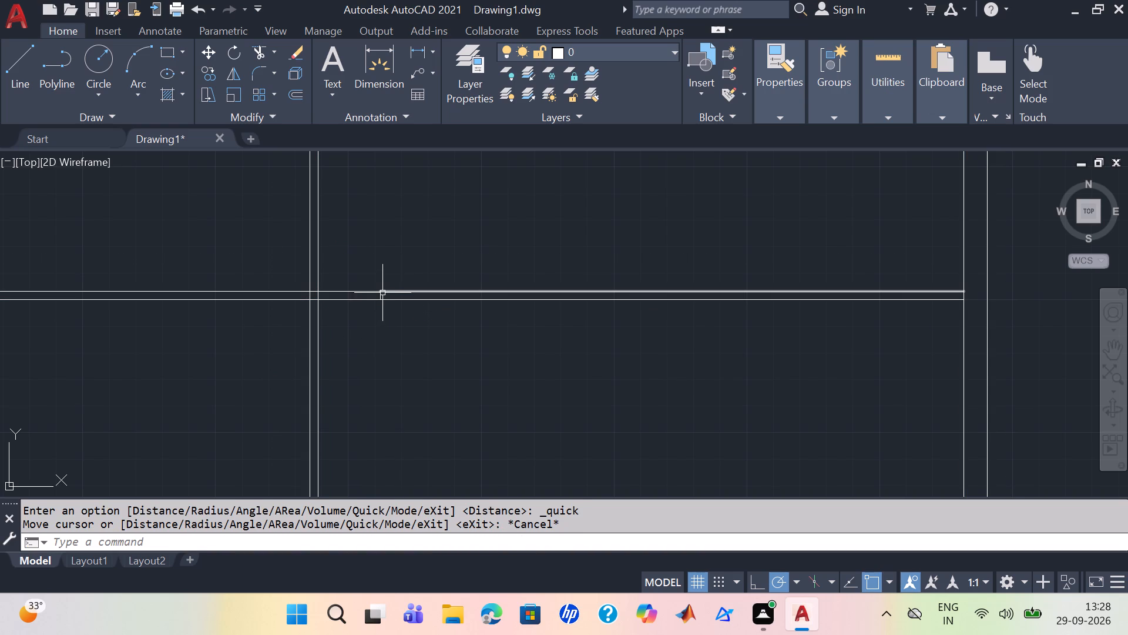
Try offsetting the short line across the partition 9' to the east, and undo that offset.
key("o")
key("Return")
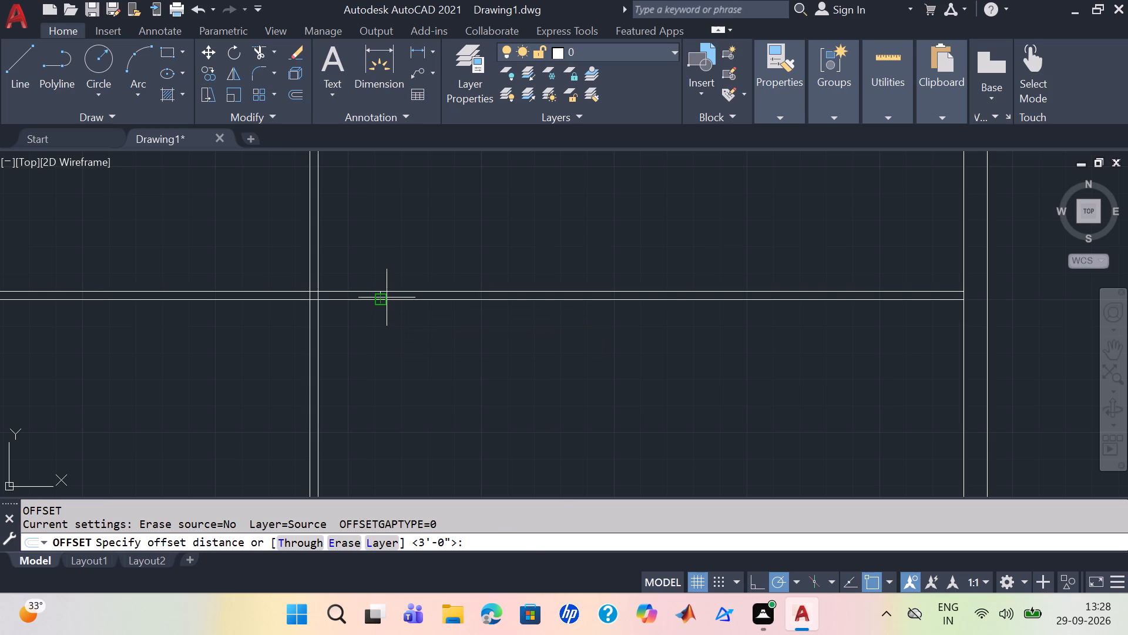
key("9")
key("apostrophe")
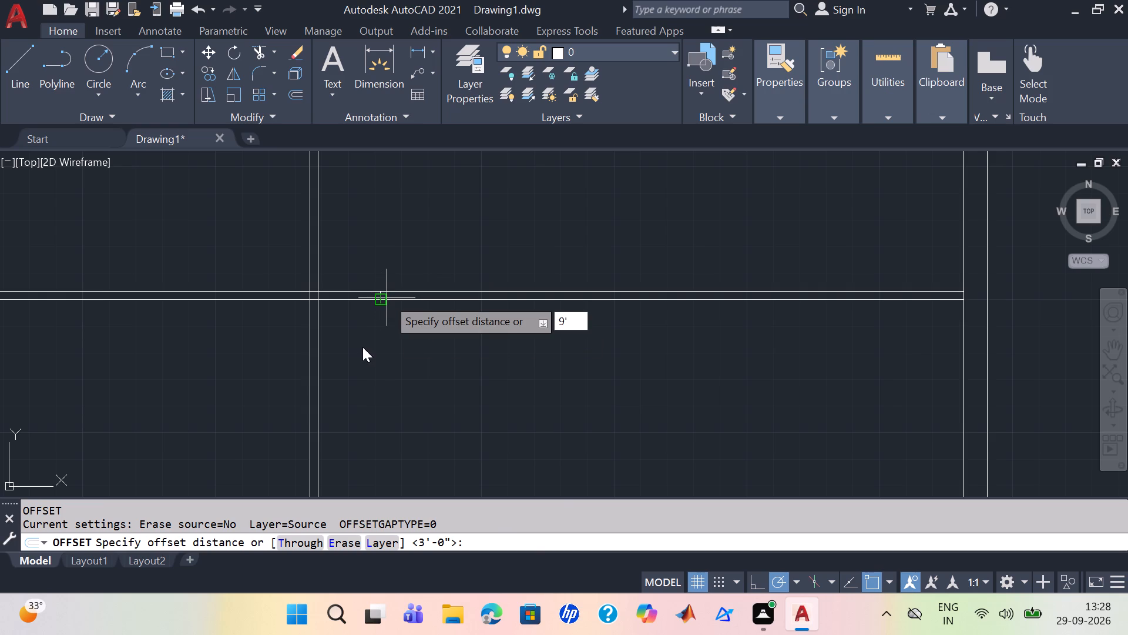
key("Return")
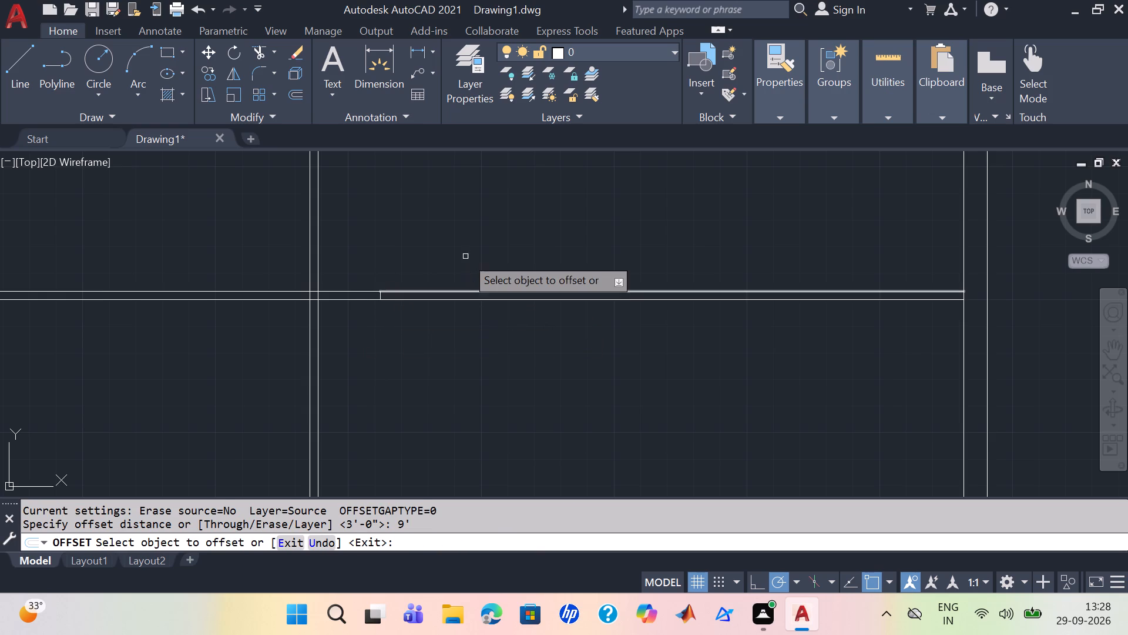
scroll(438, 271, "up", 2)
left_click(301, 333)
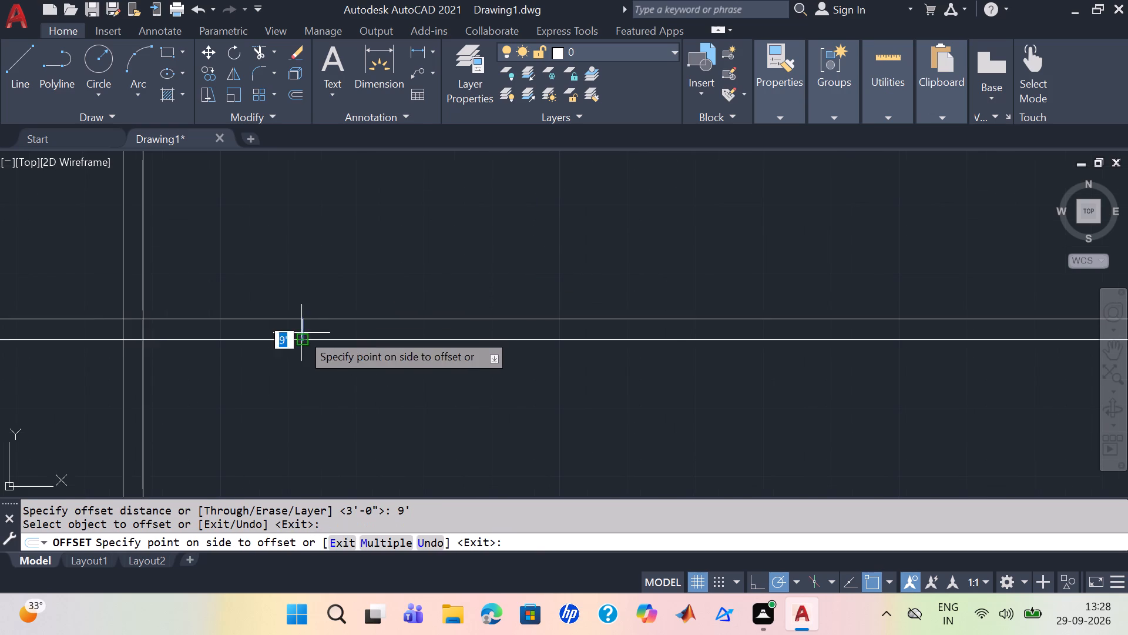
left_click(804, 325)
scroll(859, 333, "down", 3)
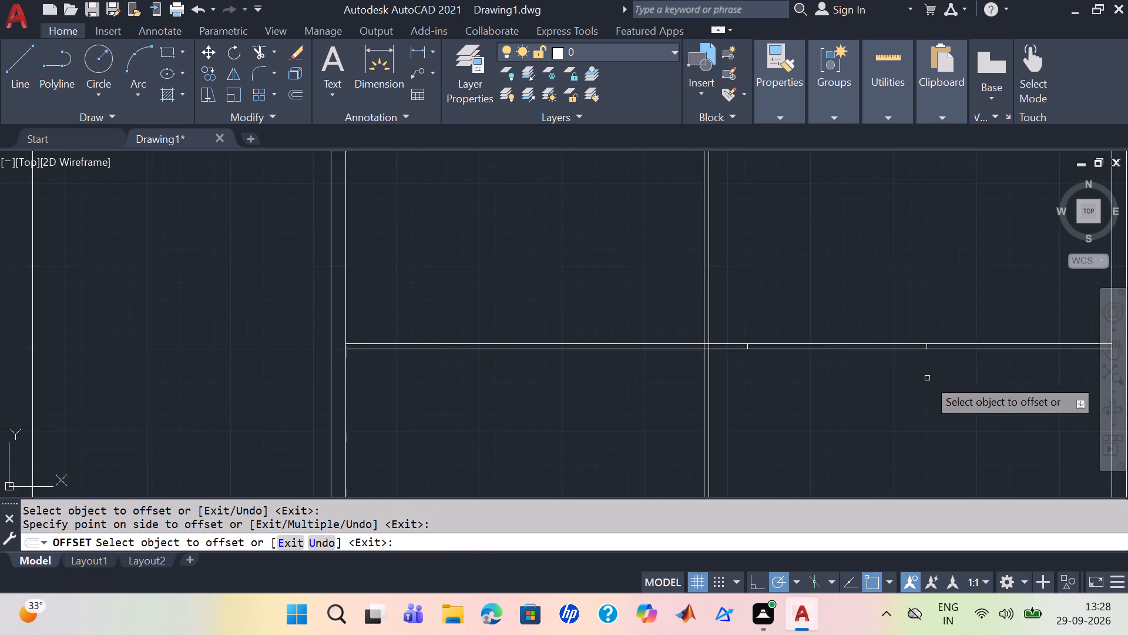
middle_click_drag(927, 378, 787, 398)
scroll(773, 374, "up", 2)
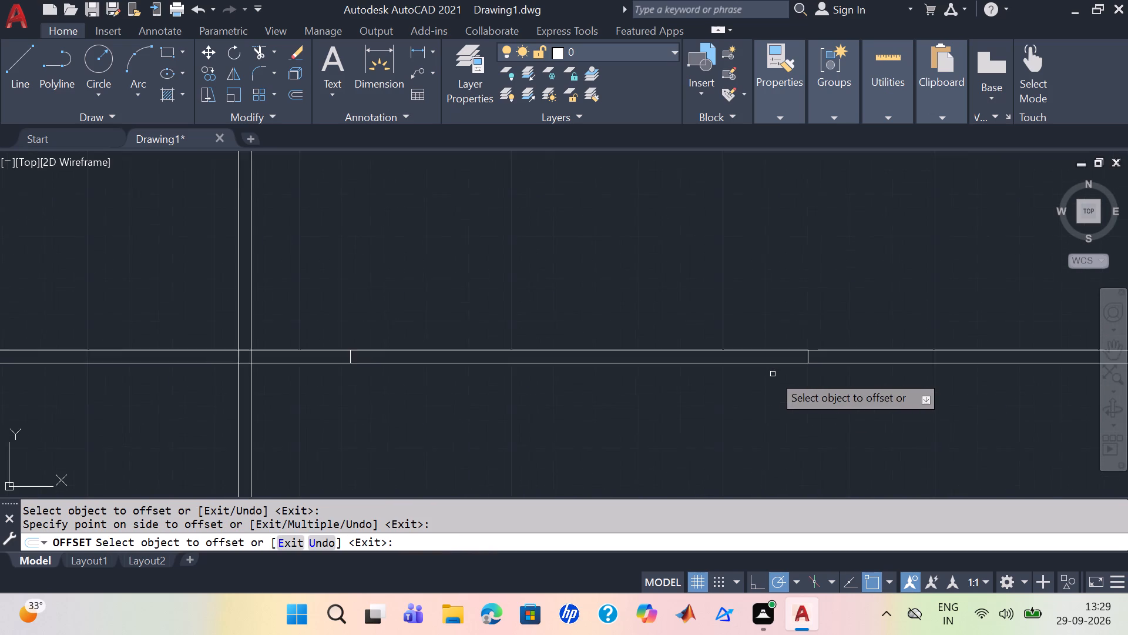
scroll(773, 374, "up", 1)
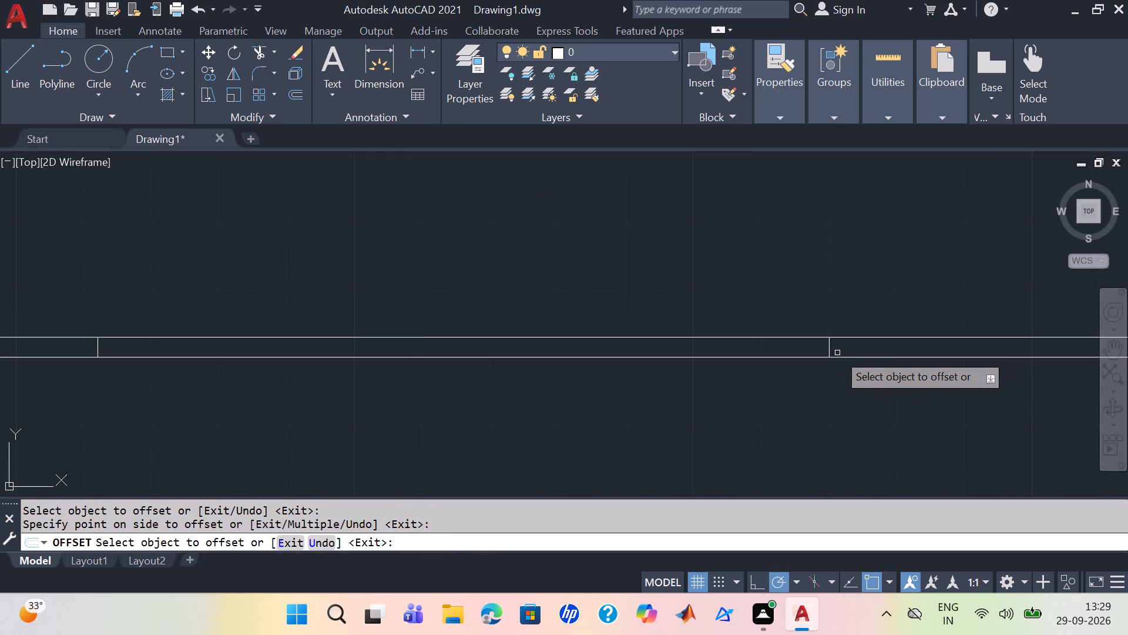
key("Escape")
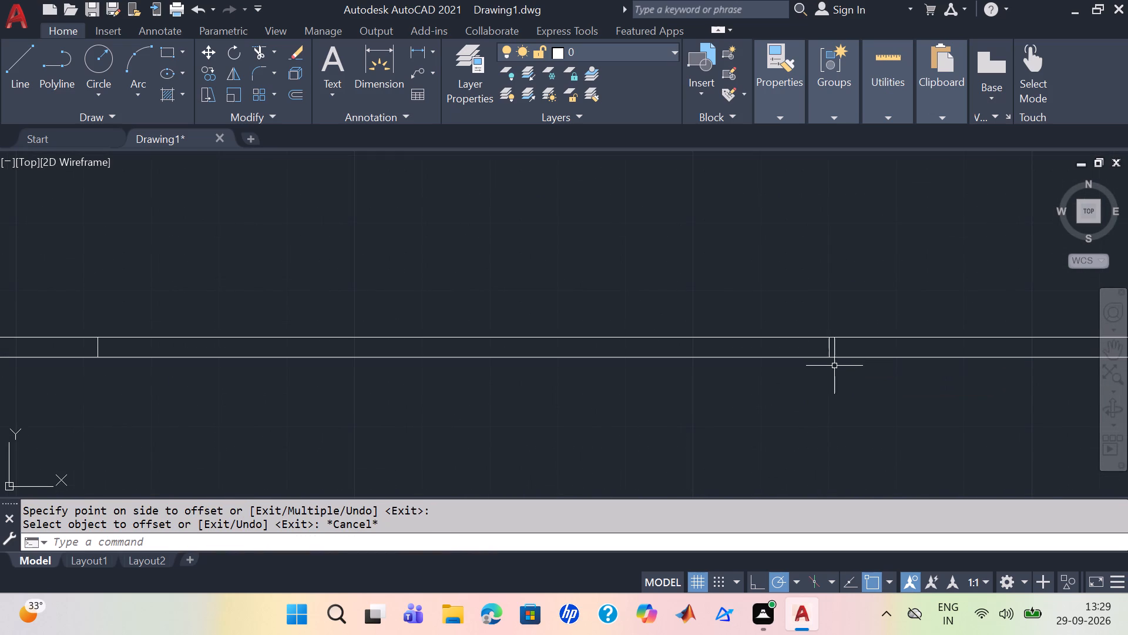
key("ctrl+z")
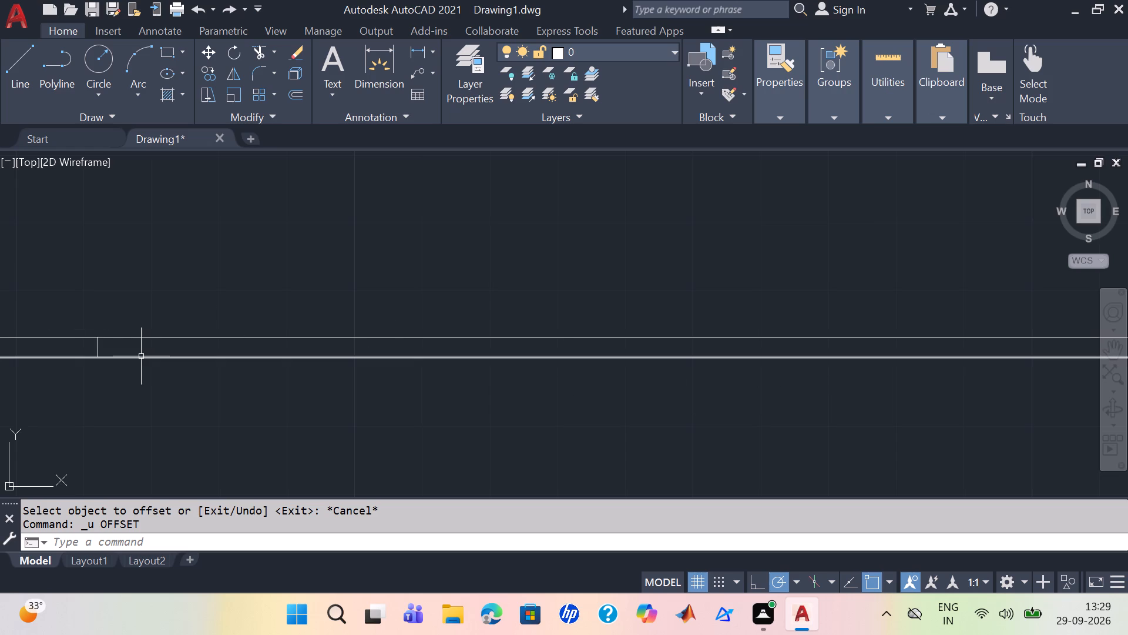
Offset the short line across the partition east of the central partition 15' to the east.
type("o'")
key("Return")
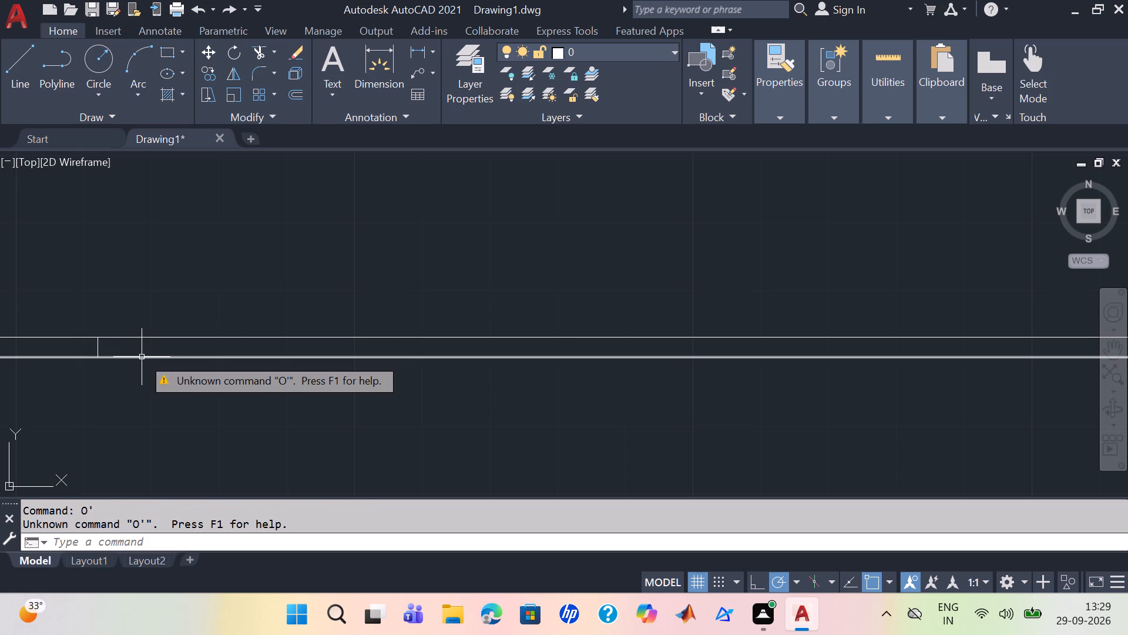
key("Escape")
key("o")
key("Return")
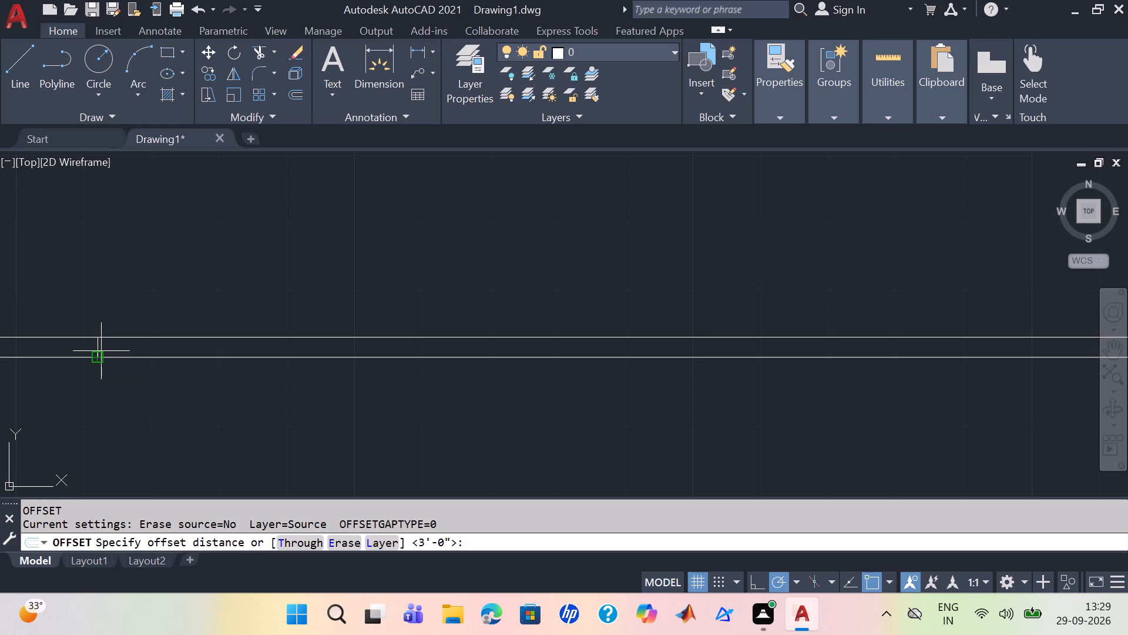
type("15")
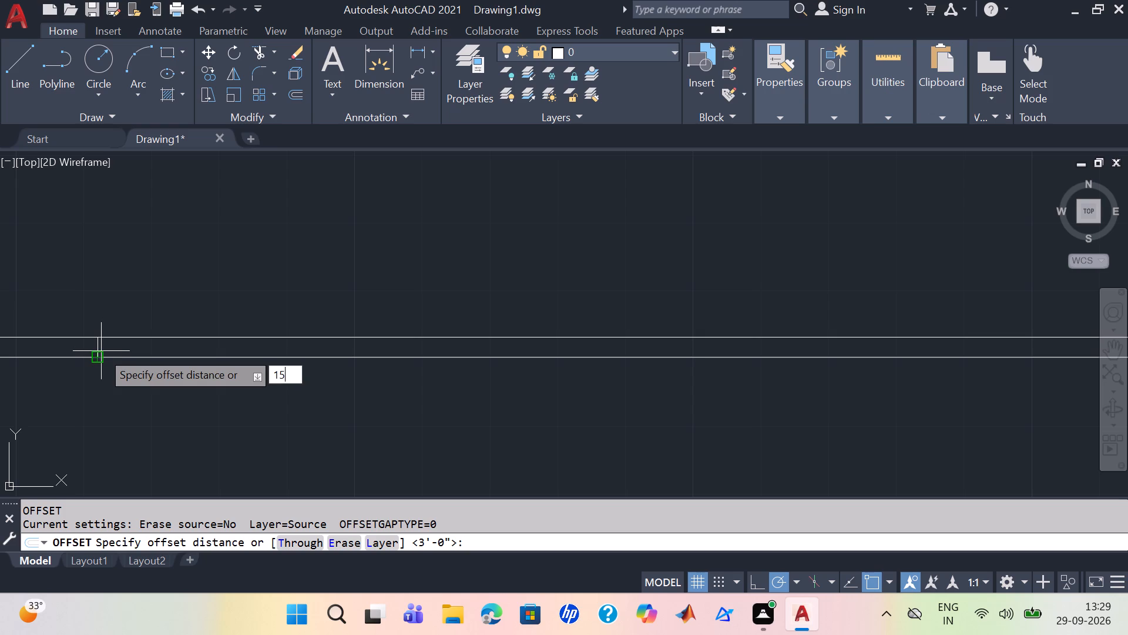
key("apostrophe")
key("Return")
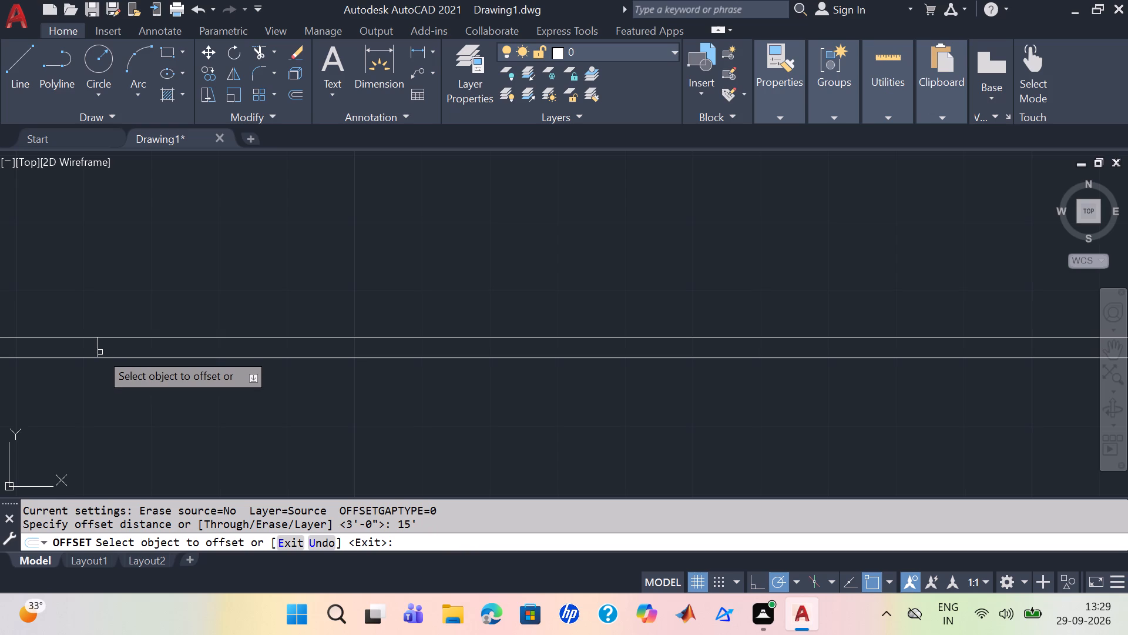
scroll(99, 355, "up", 2)
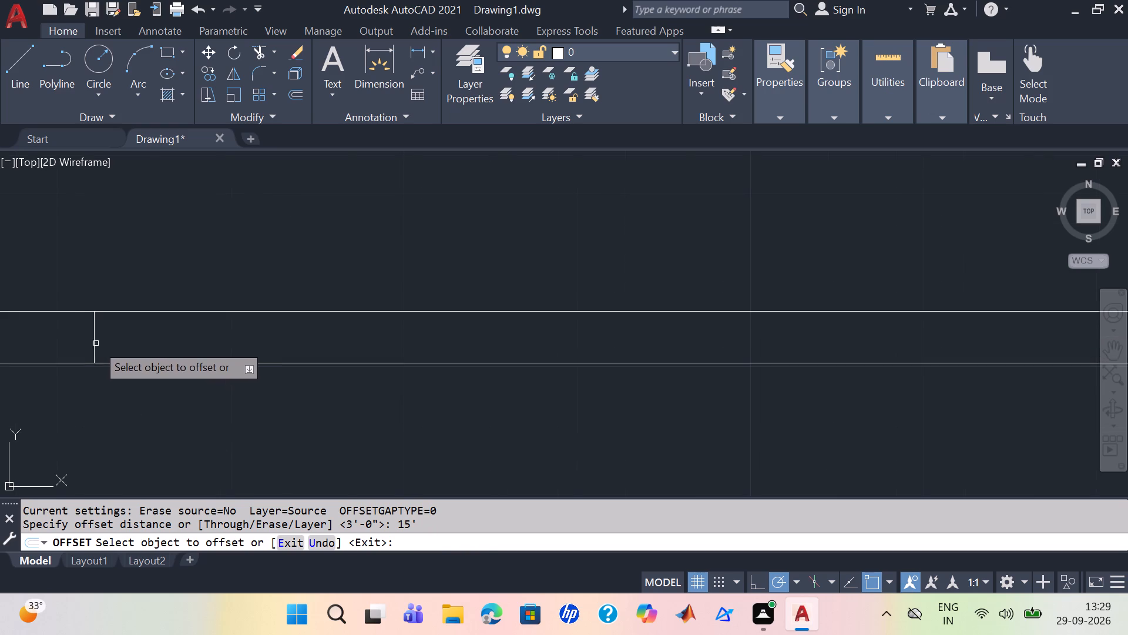
left_click(96, 343)
scroll(788, 378, "down", 3)
scroll(911, 377, "down", 1)
middle_click_drag(914, 382, 694, 427)
scroll(911, 383, "down", 1)
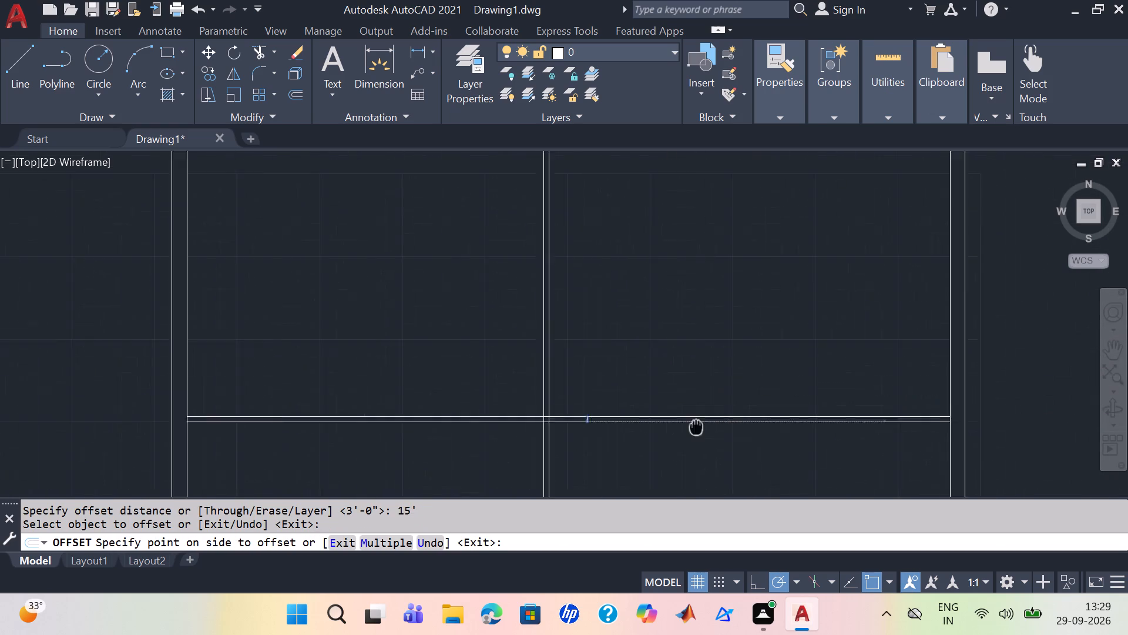
middle_click_drag(694, 427, 653, 427)
left_click(730, 396)
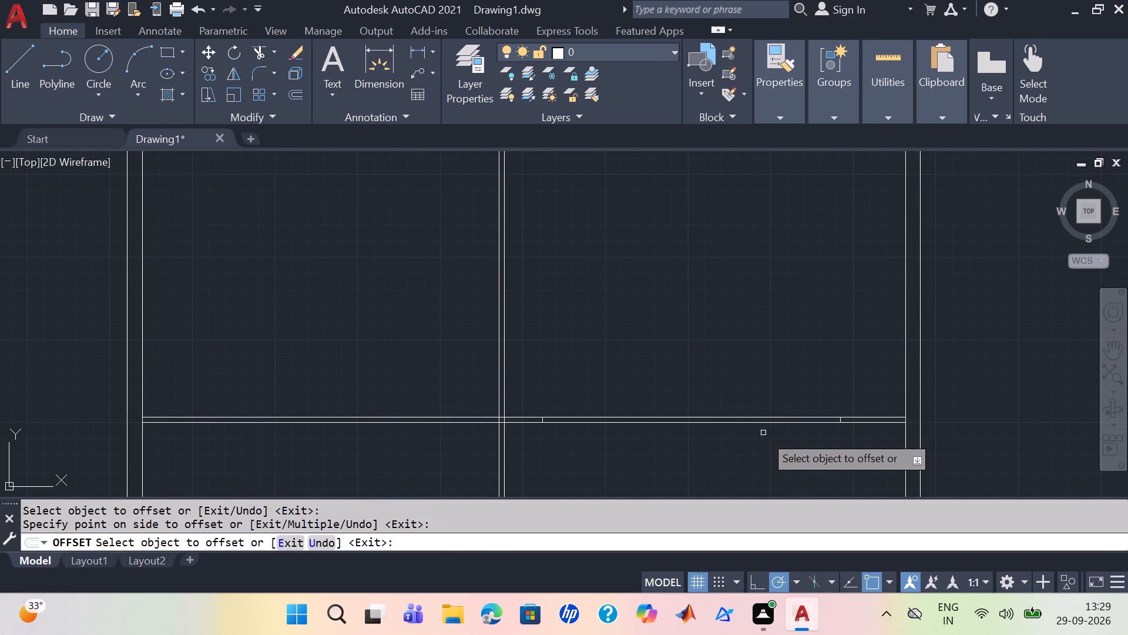
scroll(773, 454, "up", 1)
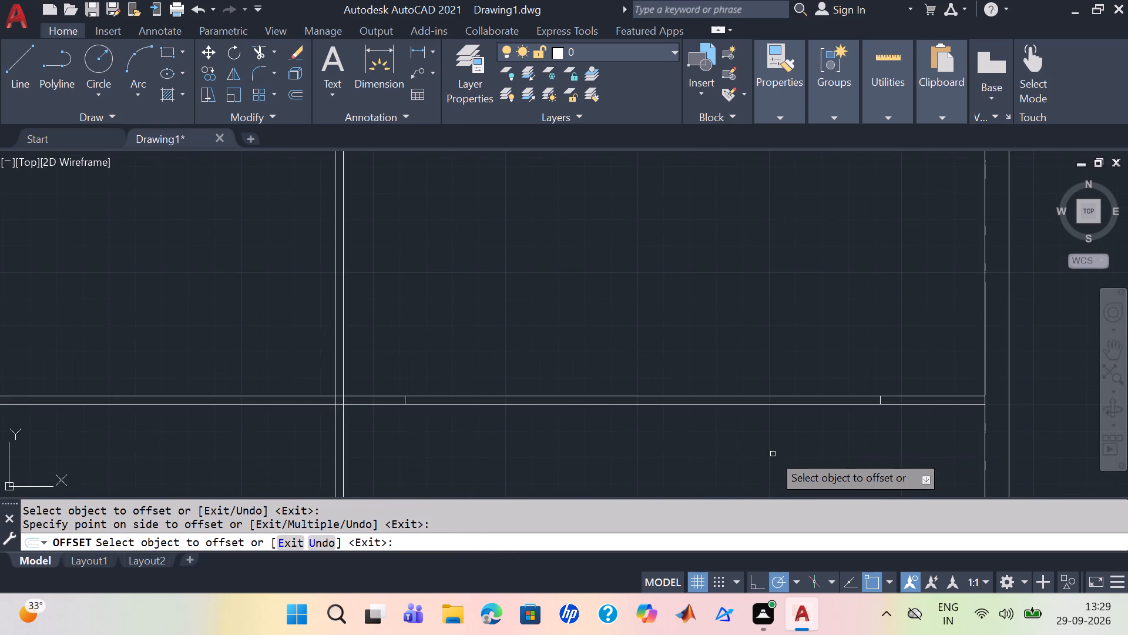
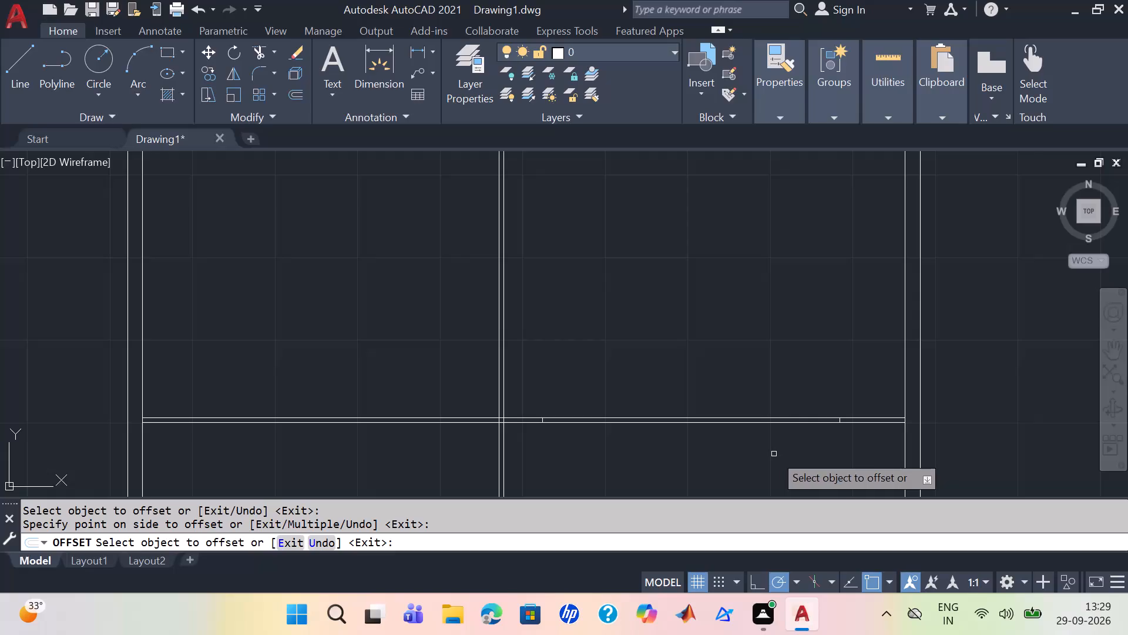
Undo the 15' offset of the short line across the northeast room's south wall.
scroll(773, 459, "up", 1)
scroll(774, 459, "down", 1)
middle_click_drag(767, 452, 676, 473)
middle_click_drag(738, 477, 709, 477)
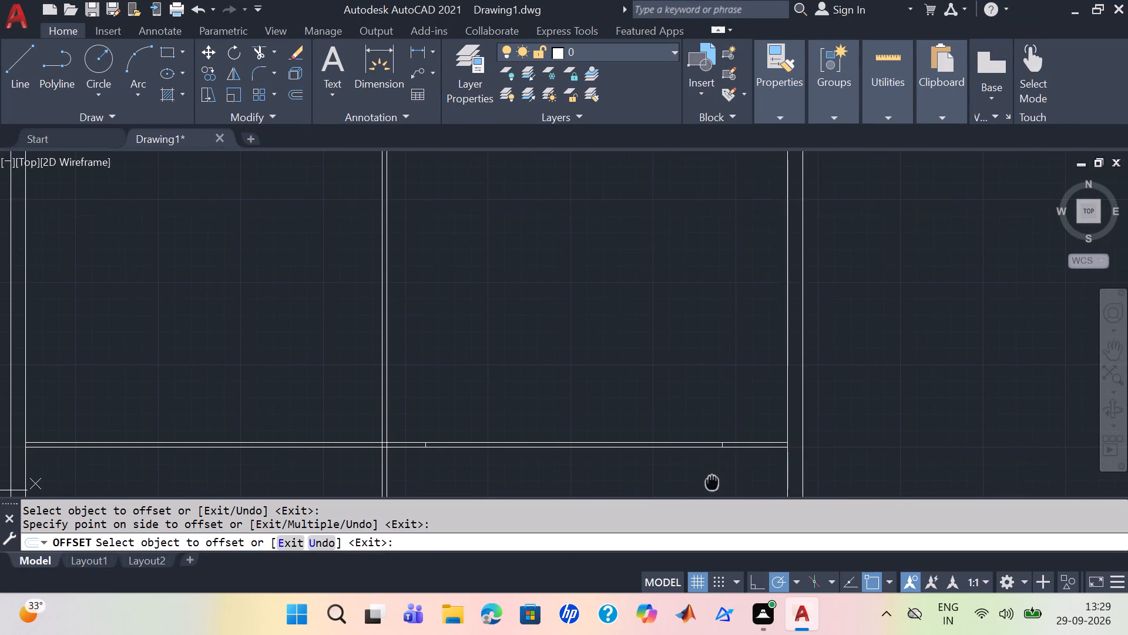
middle_click_drag(709, 477, 707, 474)
scroll(662, 479, "down", 1)
scroll(684, 472, "up", 1)
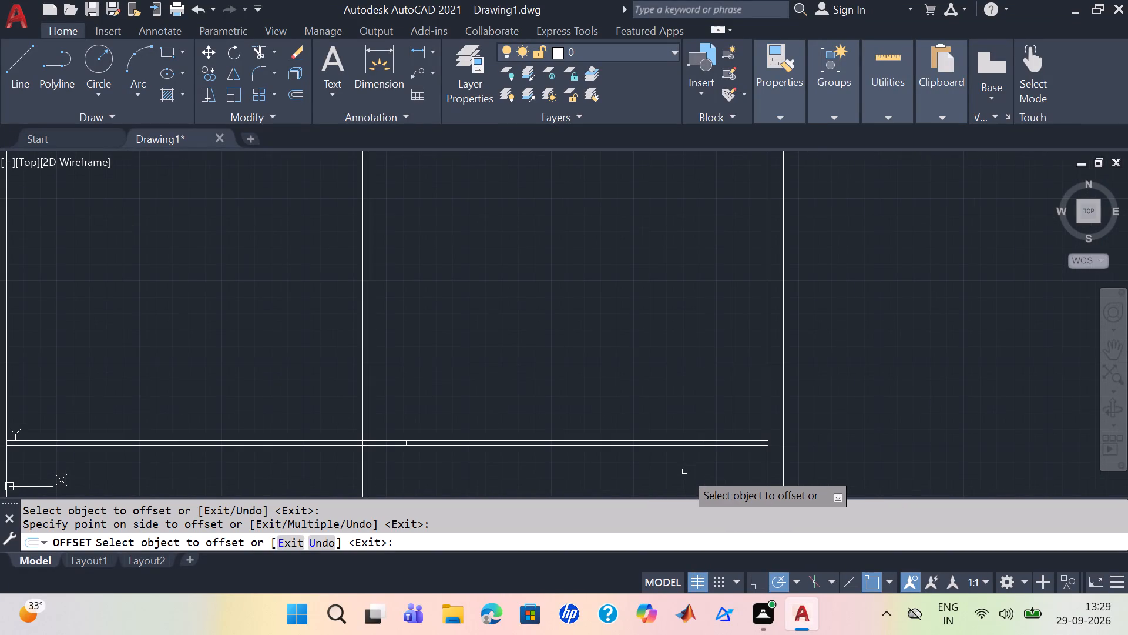
scroll(691, 440, "up", 1)
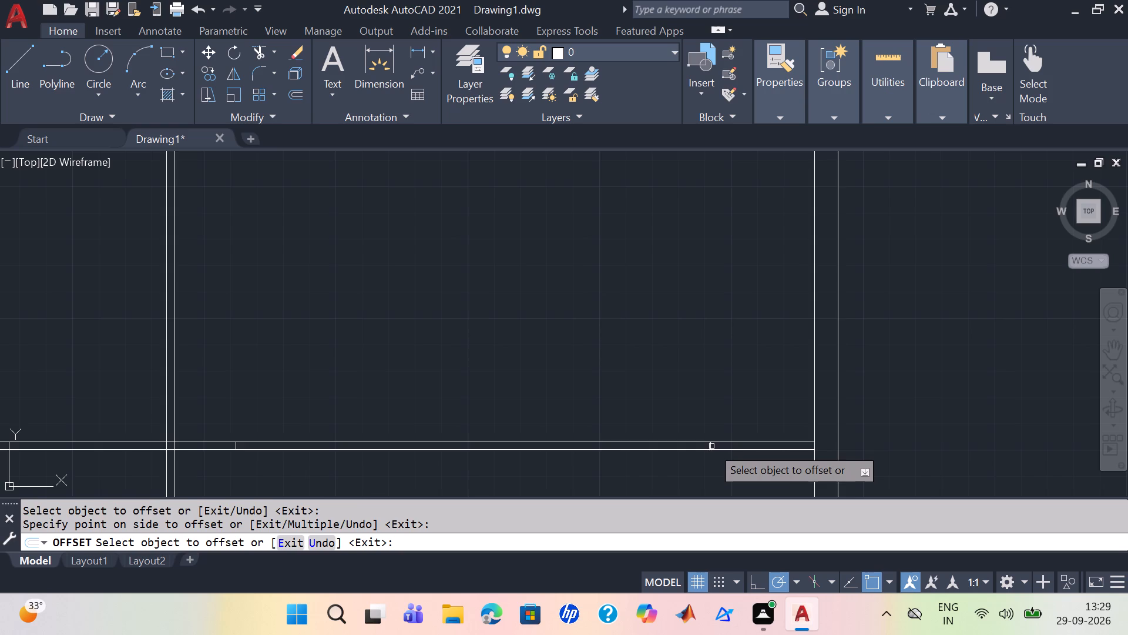
key("ctrl+z")
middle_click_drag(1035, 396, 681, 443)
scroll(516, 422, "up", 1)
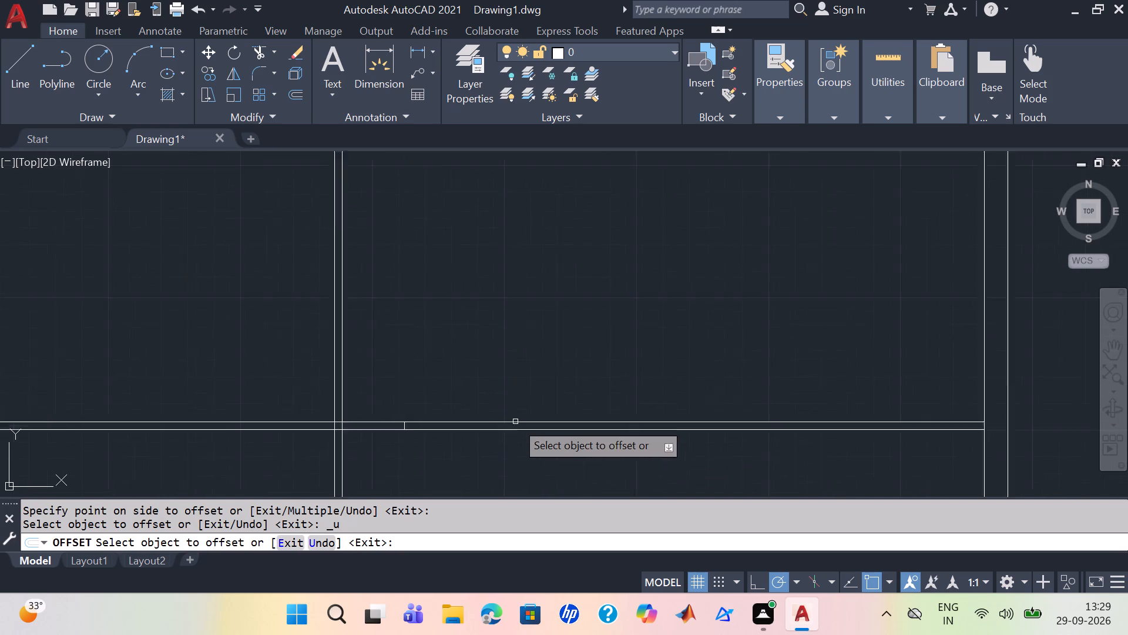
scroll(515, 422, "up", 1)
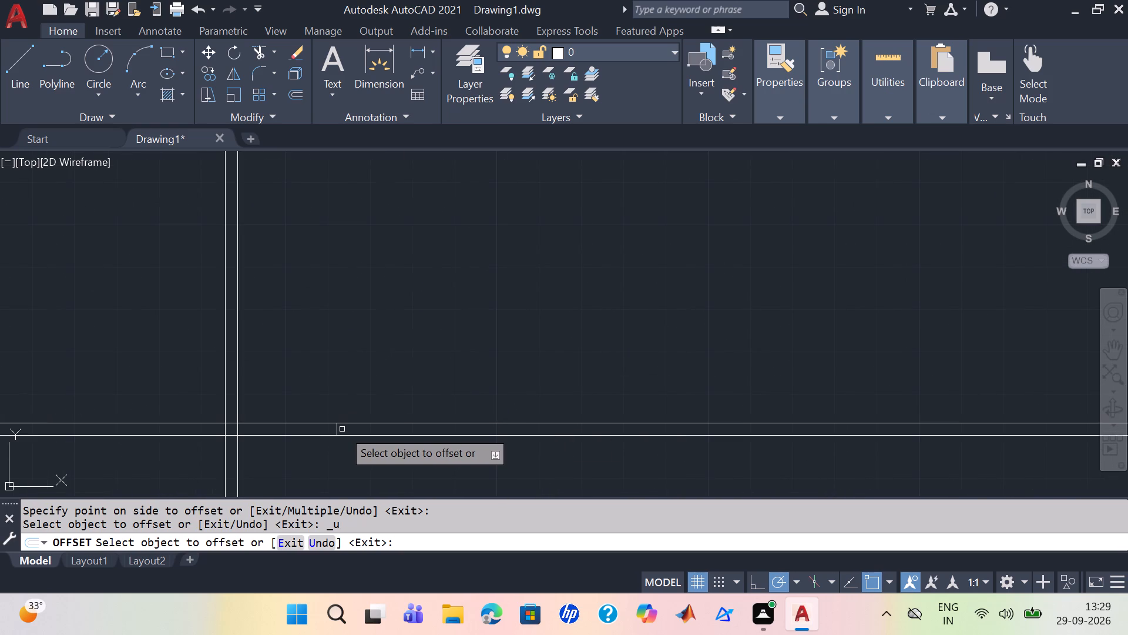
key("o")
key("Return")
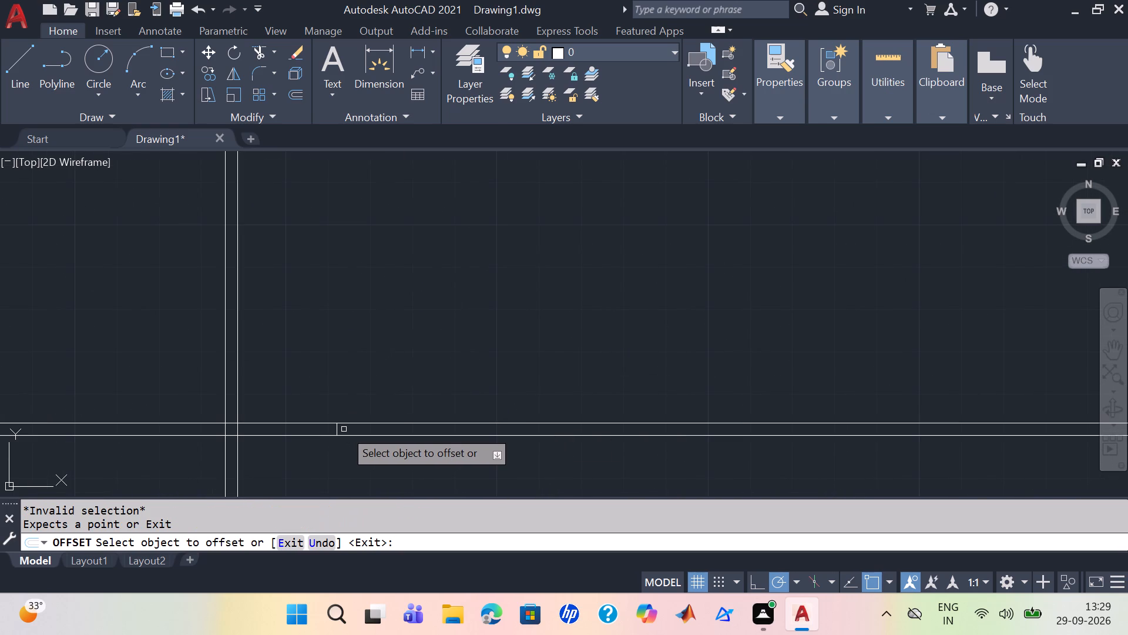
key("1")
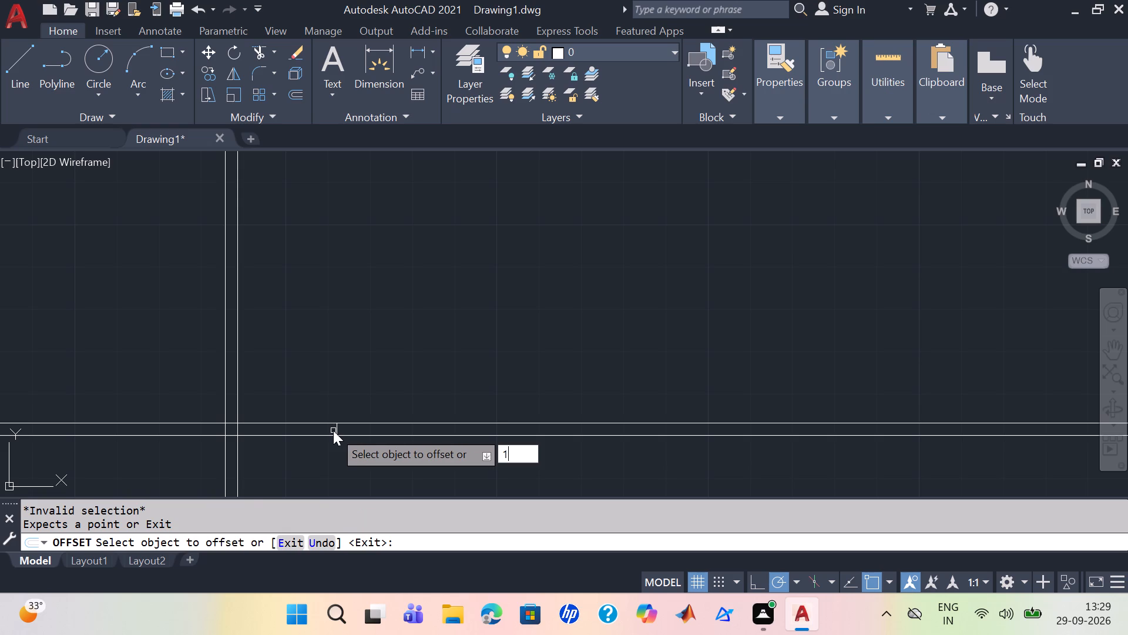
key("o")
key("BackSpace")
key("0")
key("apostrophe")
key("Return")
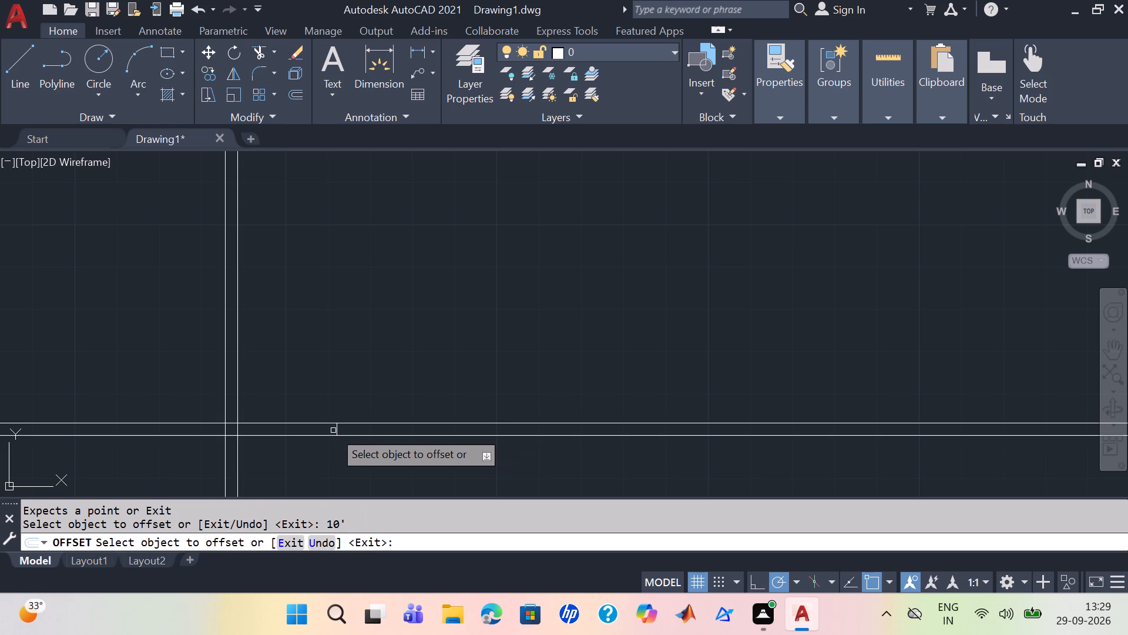
Offset the short line across the partition east of the central partition 10' to the east.
scroll(383, 434, "up", 3)
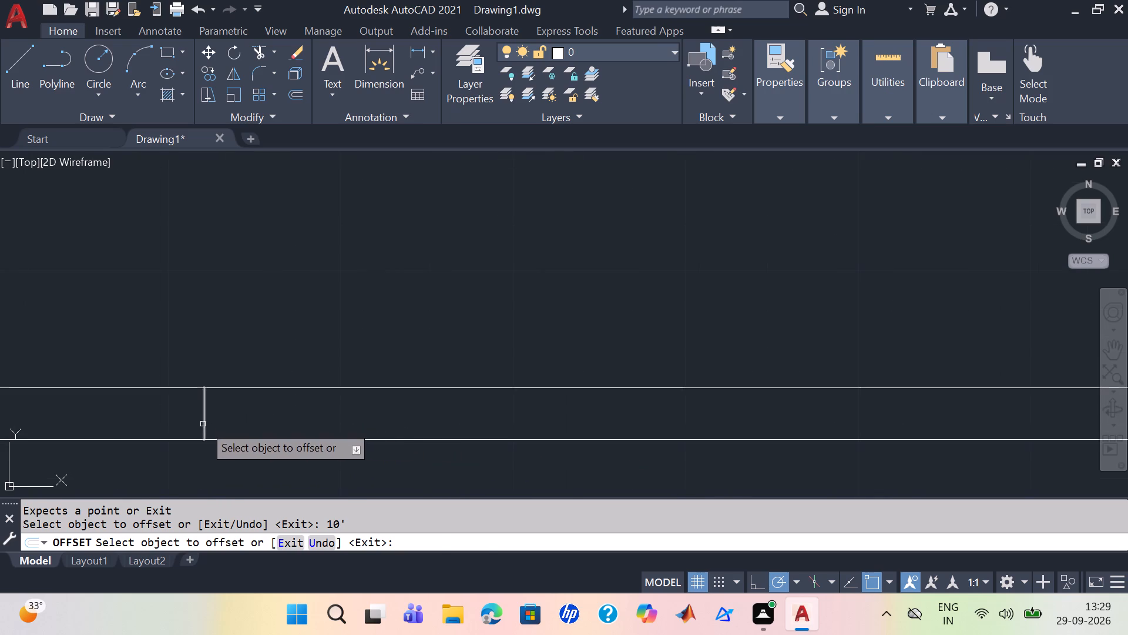
left_click(203, 424)
scroll(706, 430, "down", 4)
middle_click_drag(938, 435, 787, 460)
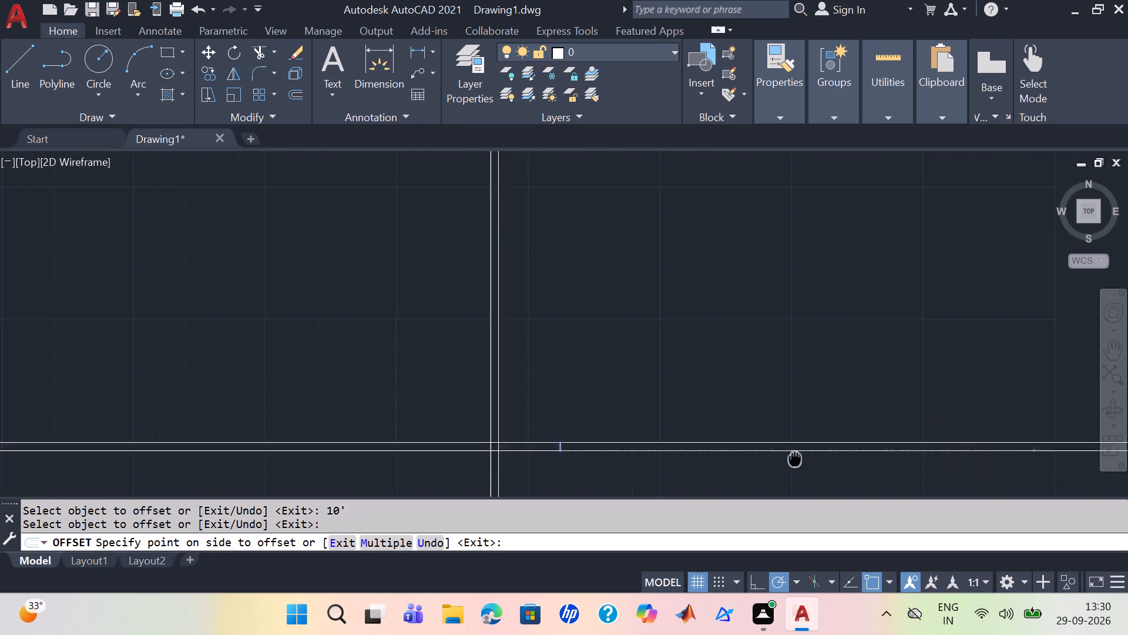
middle_click_drag(787, 460, 626, 457)
key("1")
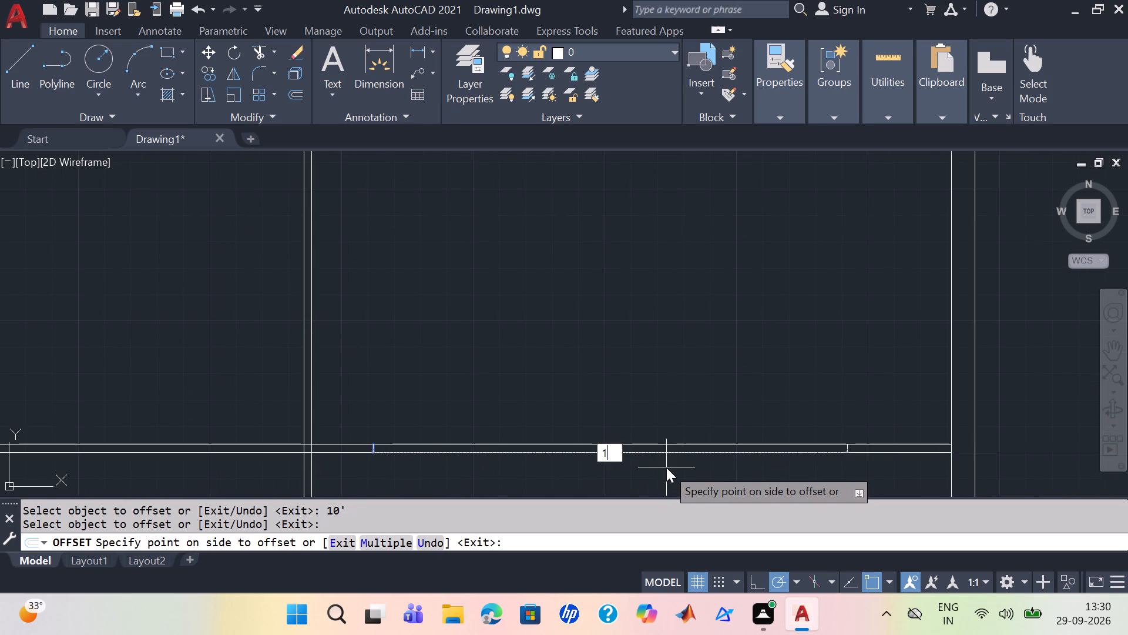
key("0")
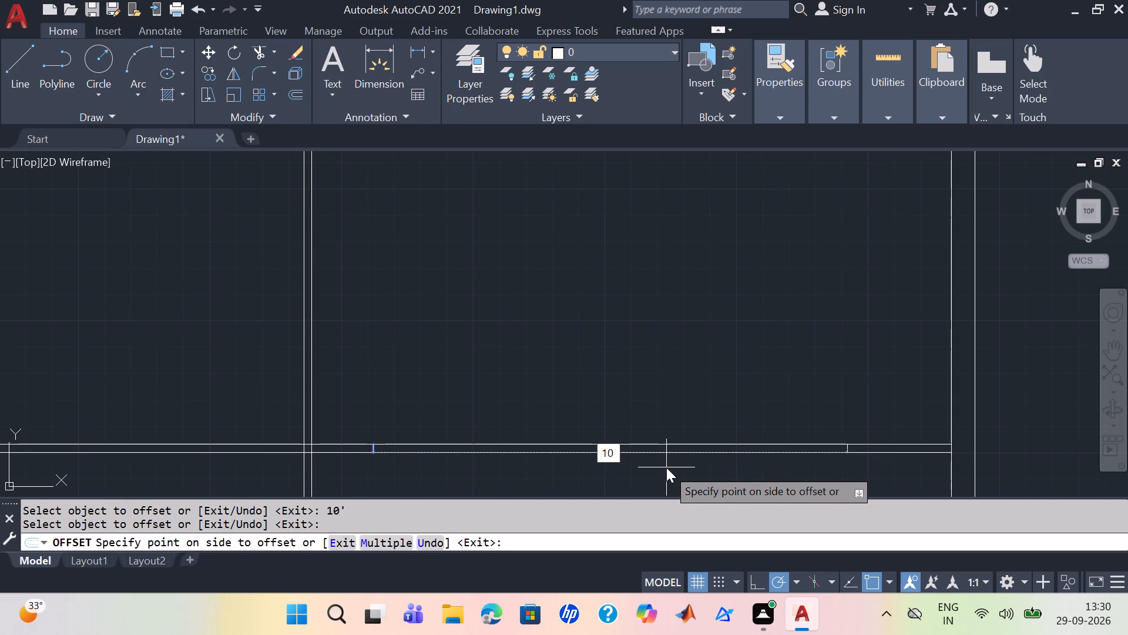
key("apostrophe")
key("Return")
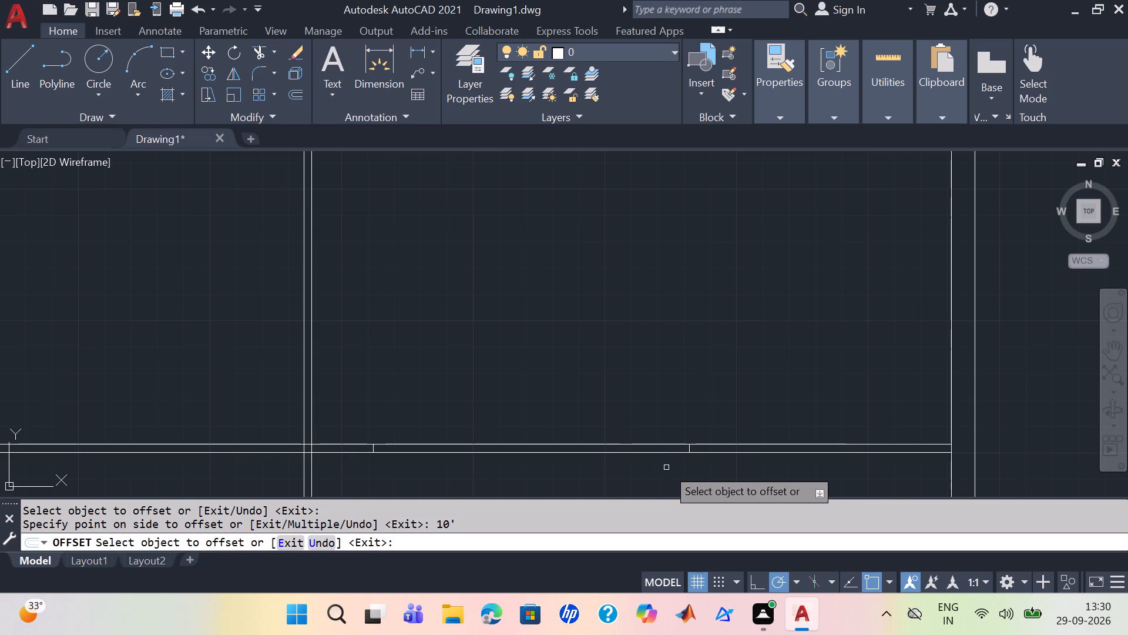
key("Return")
Trim both partition lines between the two short lines to form a 10' opening in the northeast room's south wall.
scroll(666, 467, "down", 1)
scroll(629, 489, "up", 1)
middle_click_drag(637, 484, 648, 483)
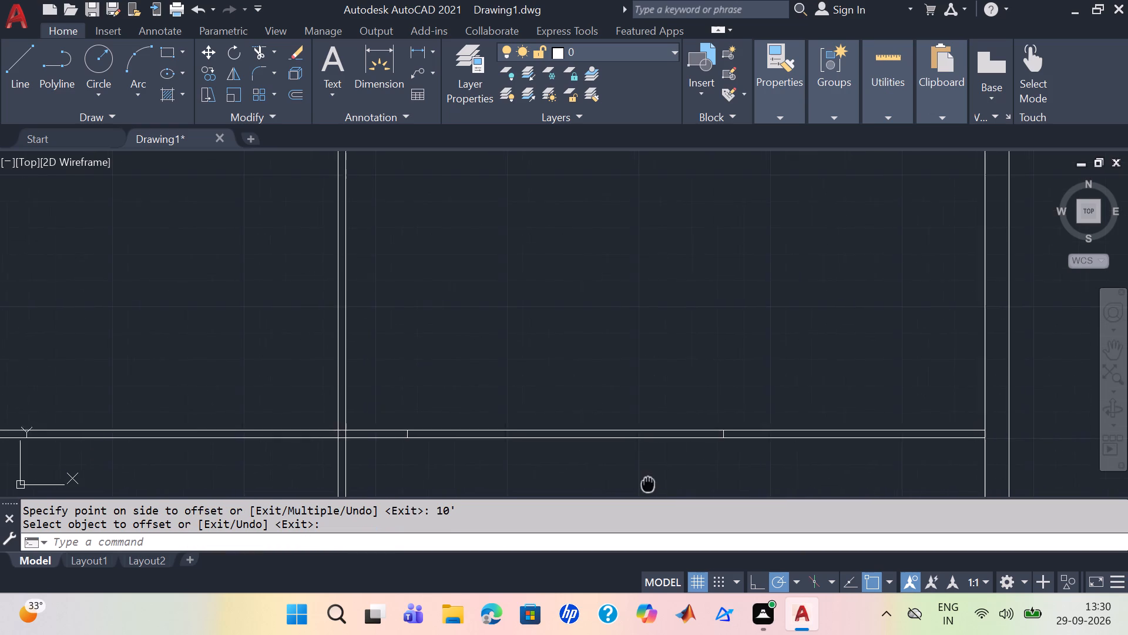
middle_click_drag(648, 483, 693, 446)
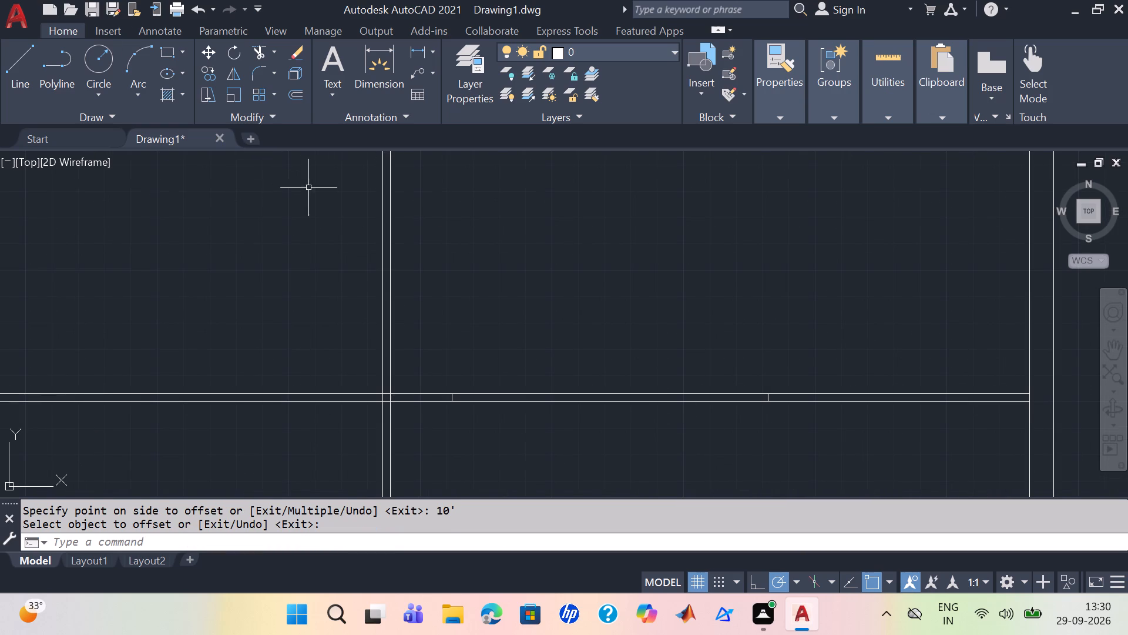
scroll(540, 254, "down", 1)
middle_click_drag(579, 276, 592, 210)
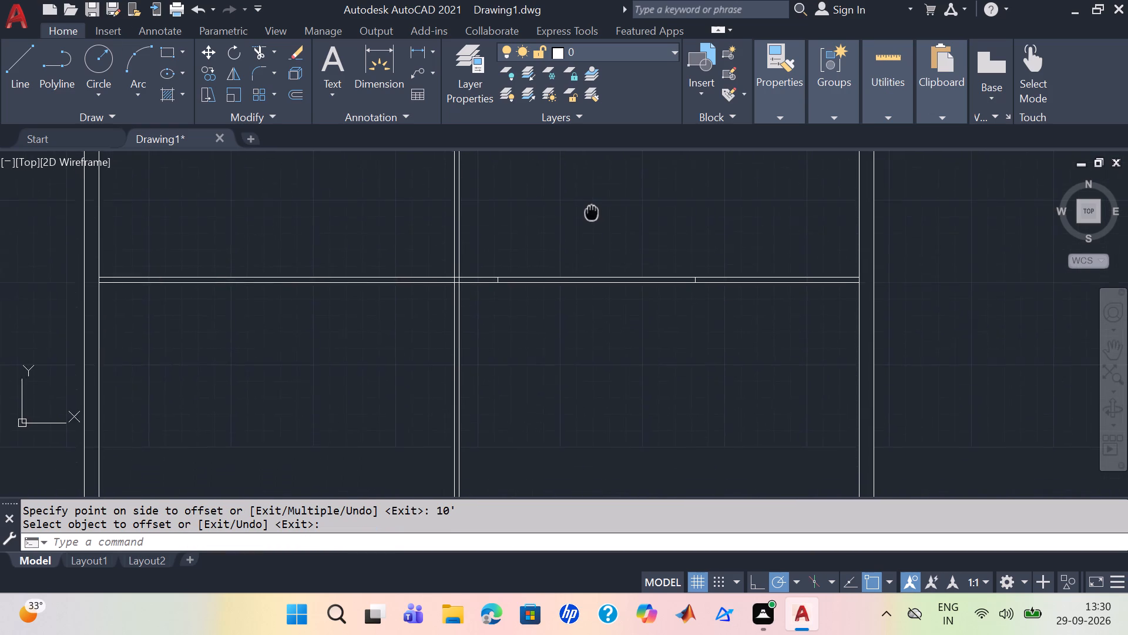
middle_click_drag(592, 210, 597, 188)
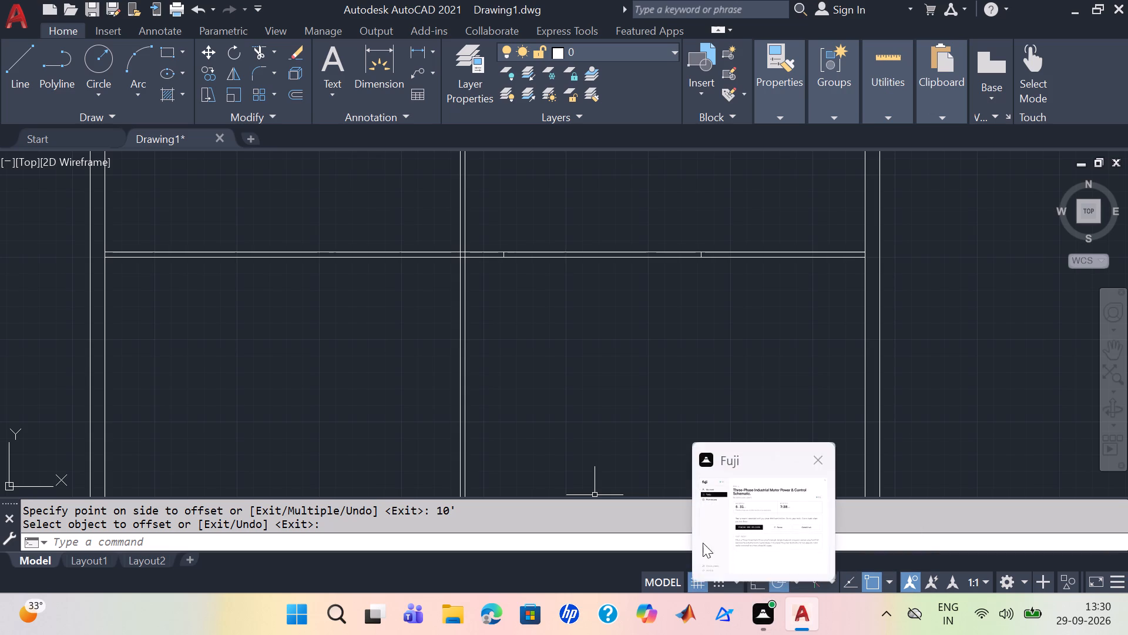
key("t")
key("r")
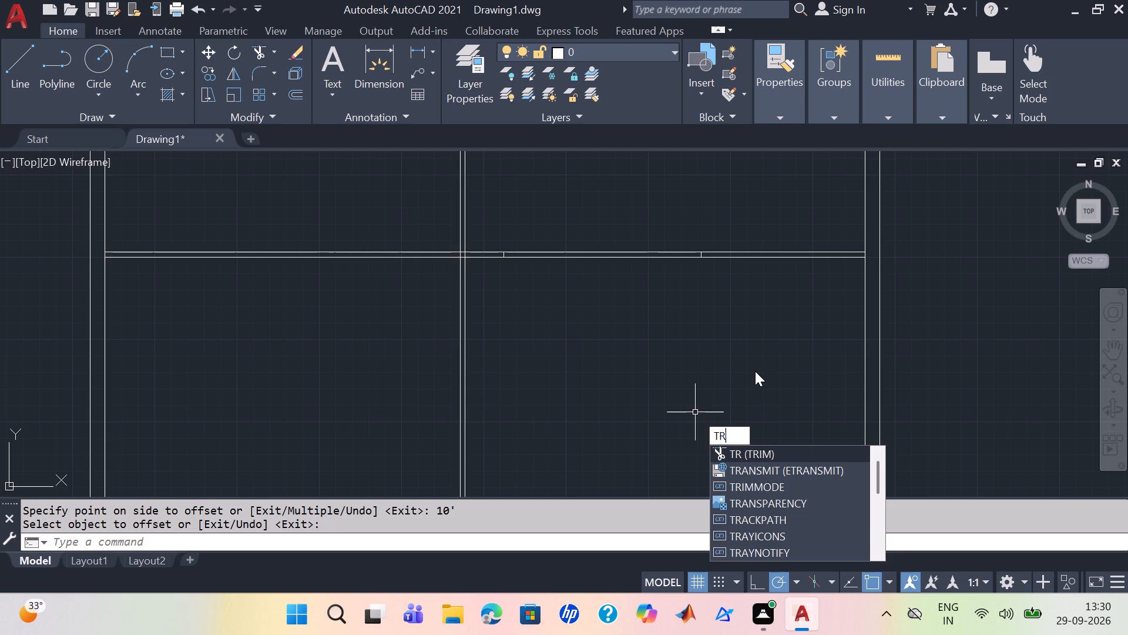
key("Return")
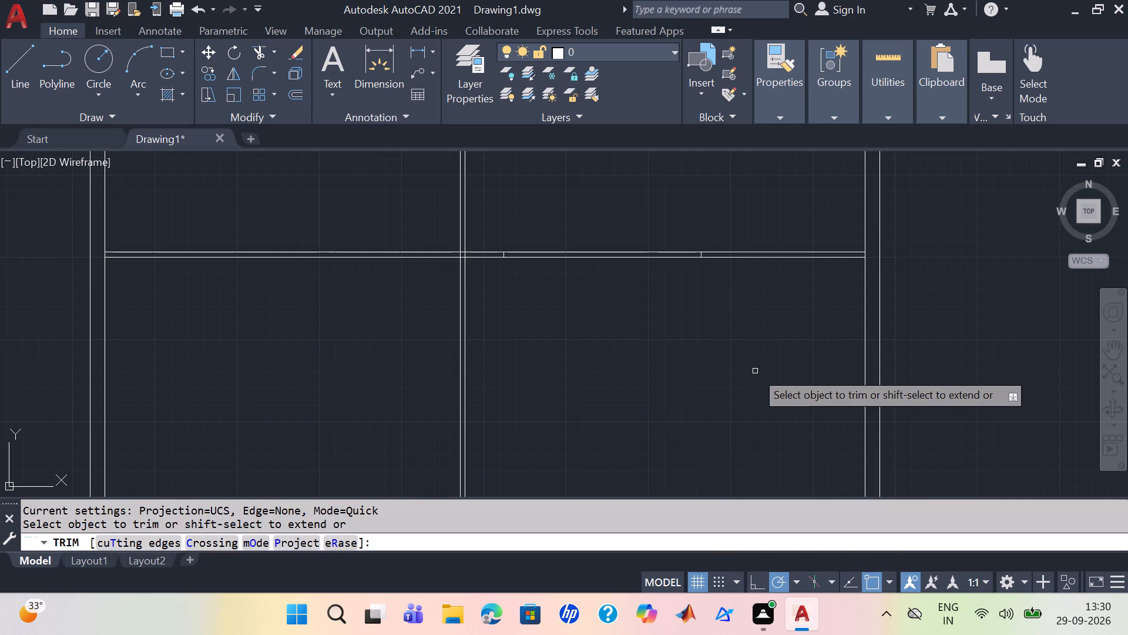
left_click_drag(569, 292, 601, 228)
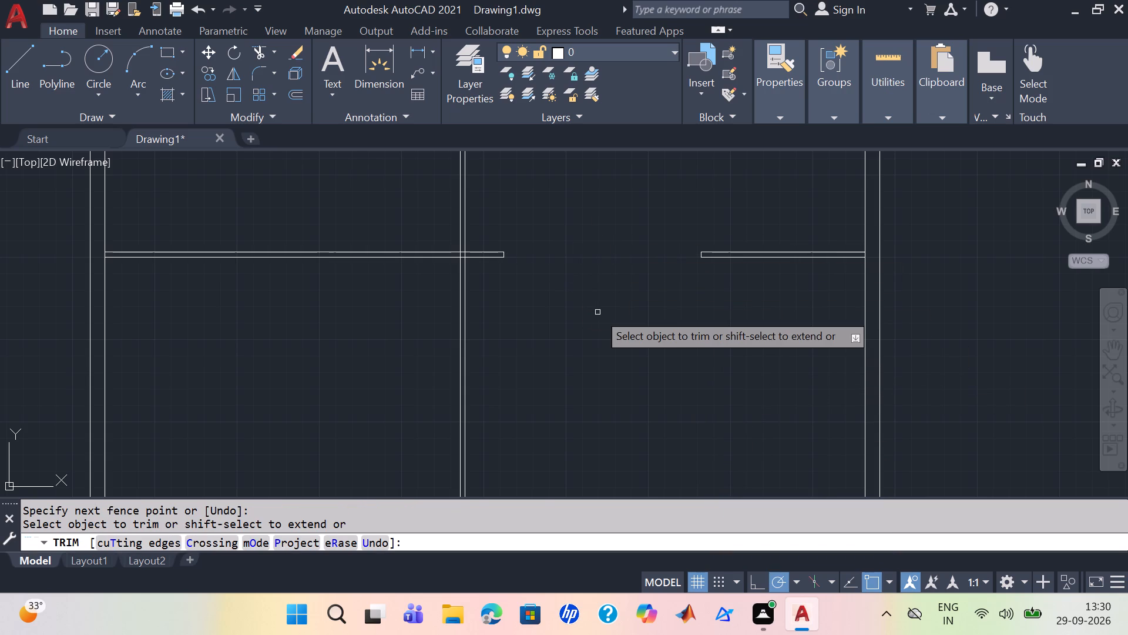
key("Escape")
Measure the northeast room and the wall section east of its south opening with Quick measure.
scroll(634, 315, "down", 3)
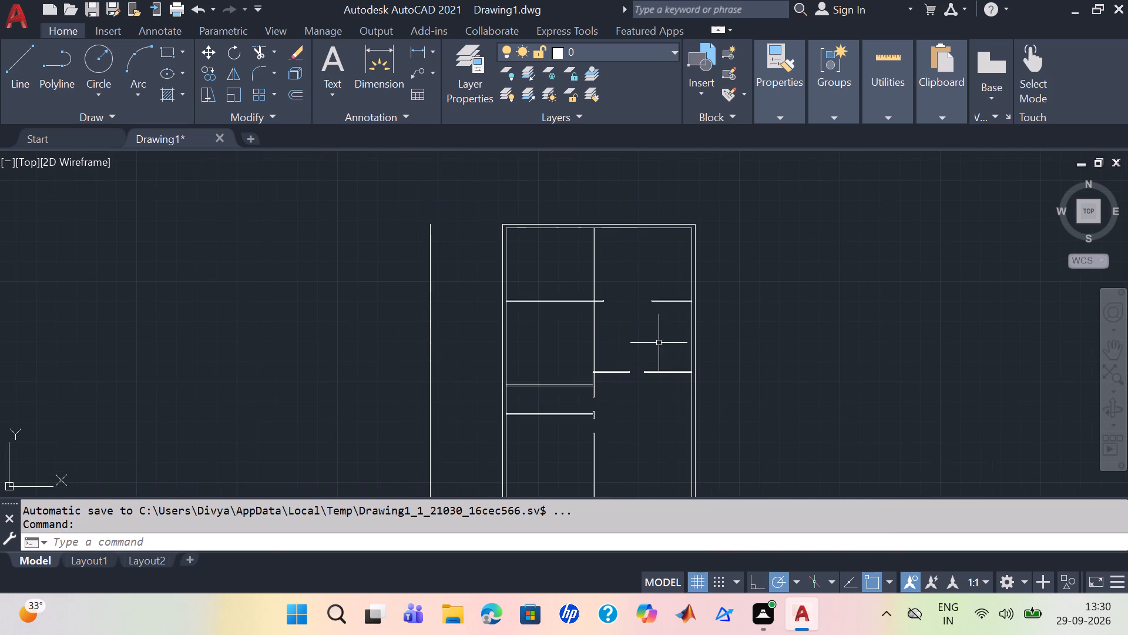
middle_click_drag(660, 342, 676, 310)
scroll(663, 388, "up", 2)
scroll(664, 382, "down", 2)
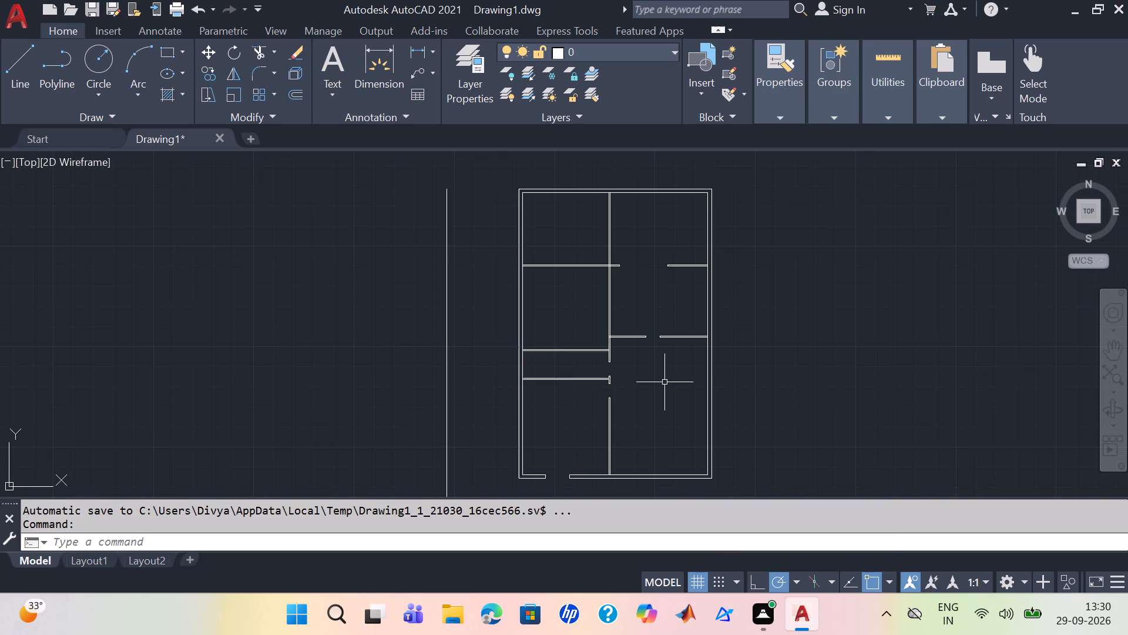
middle_click_drag(655, 377, 661, 425)
scroll(661, 377, "up", 1)
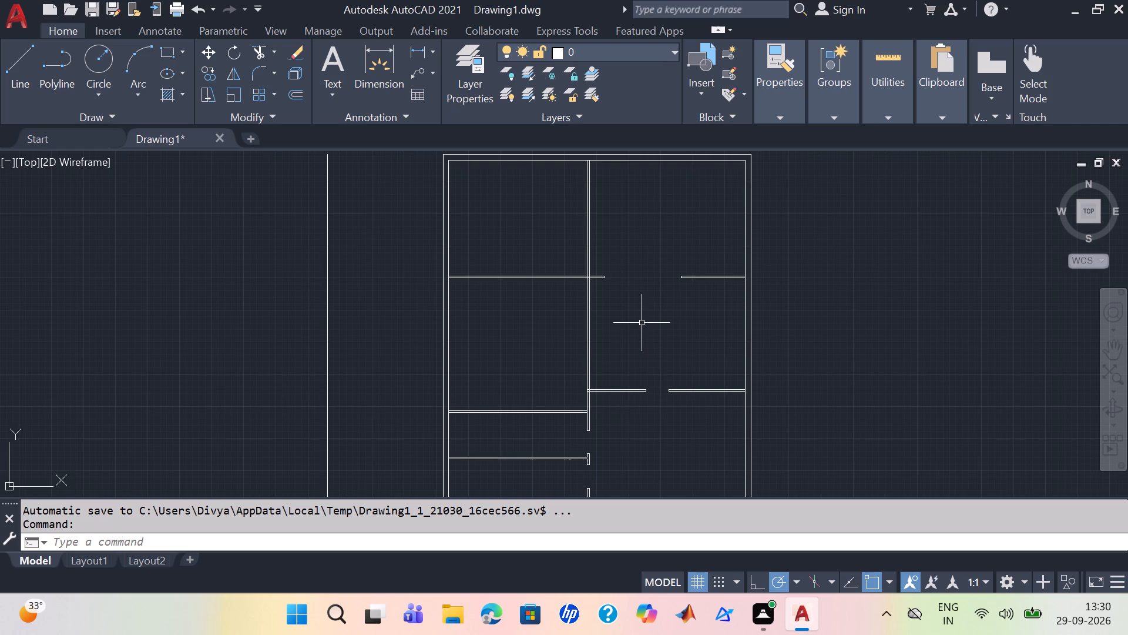
middle_click_drag(642, 326, 644, 337)
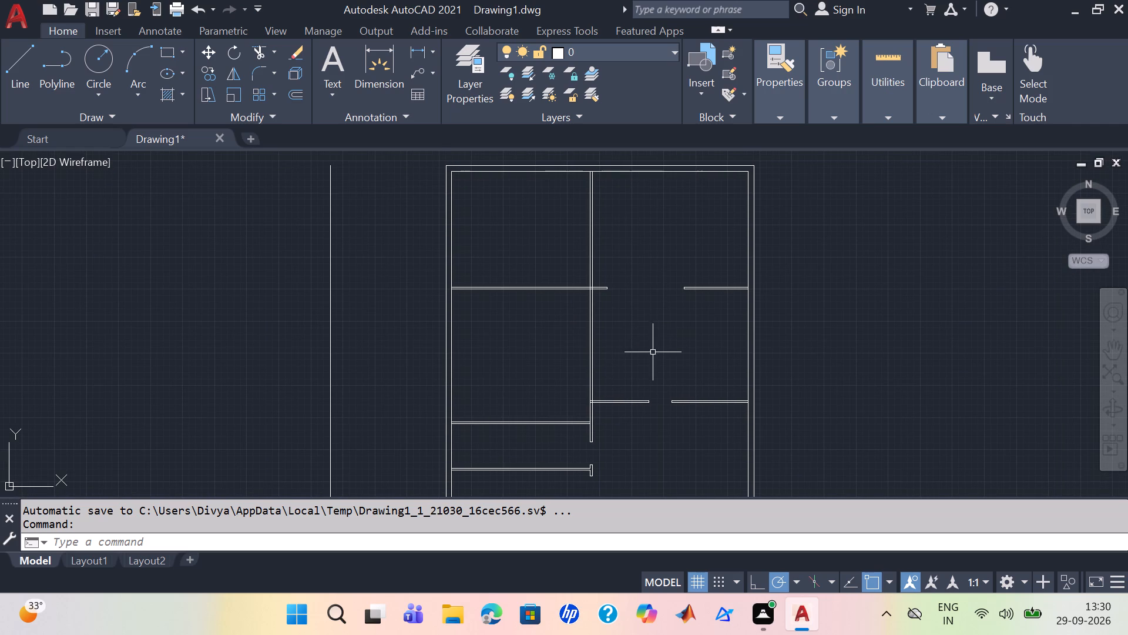
scroll(657, 327, "up", 1)
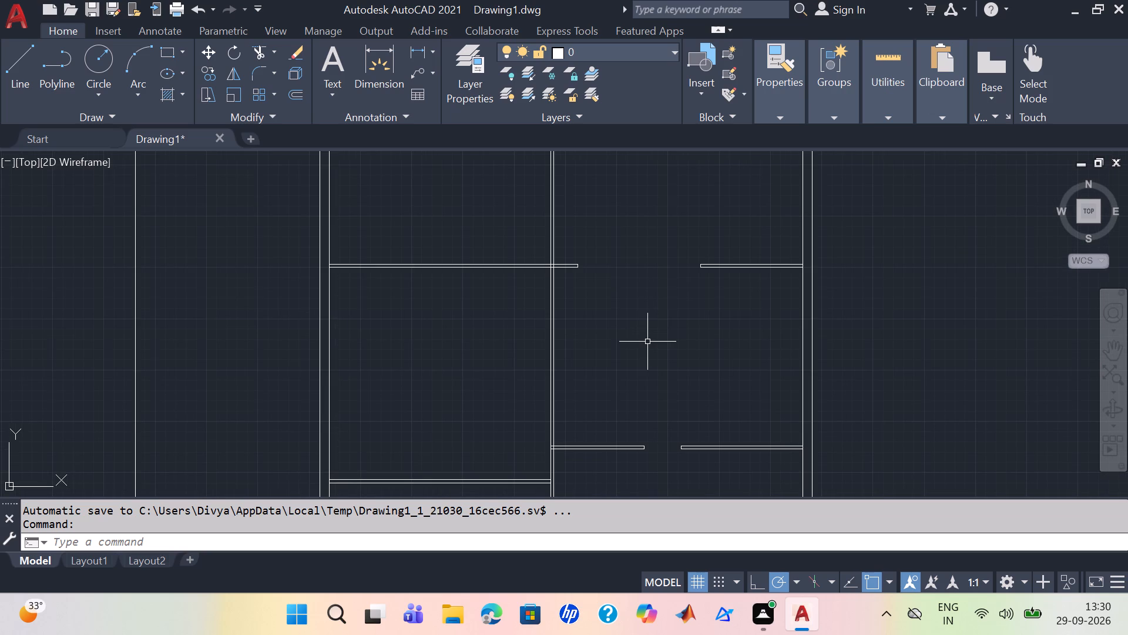
scroll(643, 343, "up", 1)
scroll(673, 350, "down", 1)
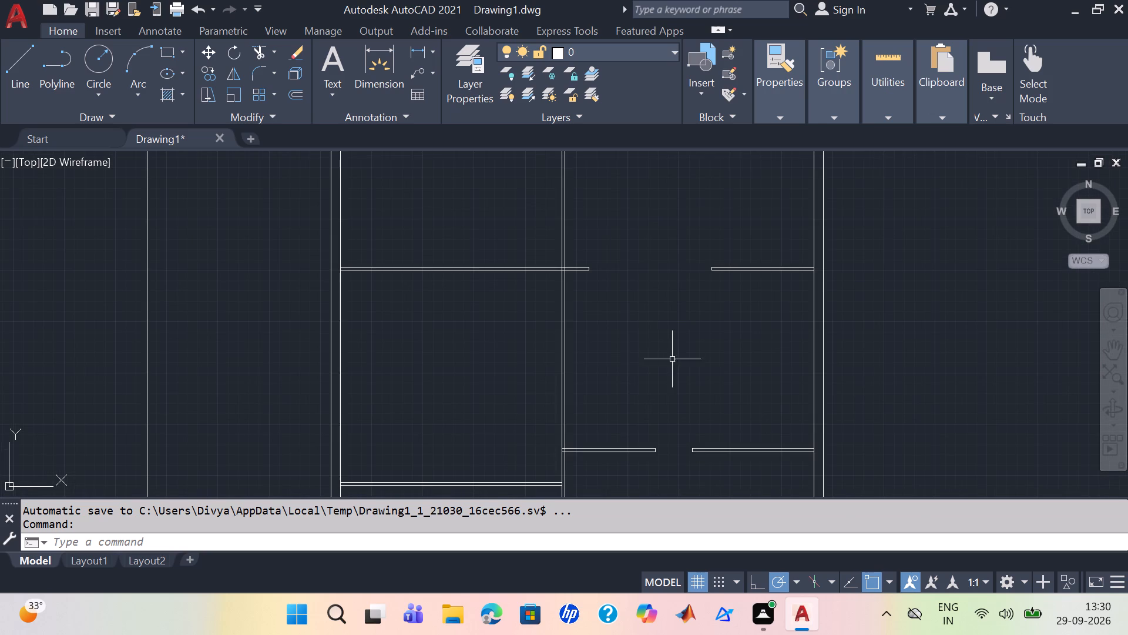
scroll(669, 359, "down", 1)
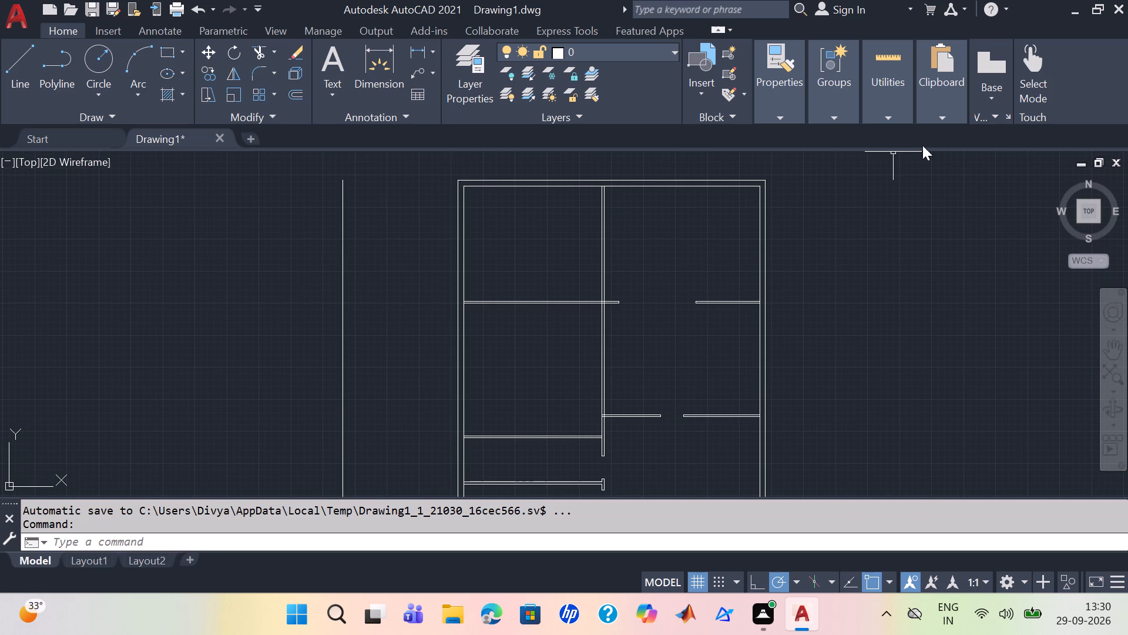
left_click(892, 65)
left_click(907, 138)
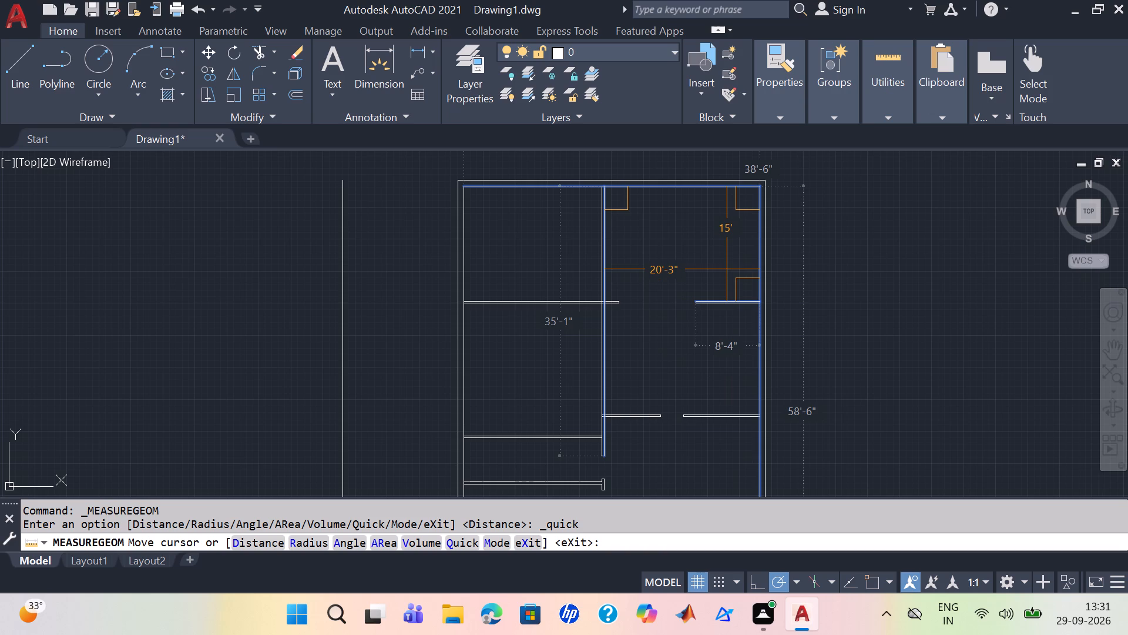
key("Escape")
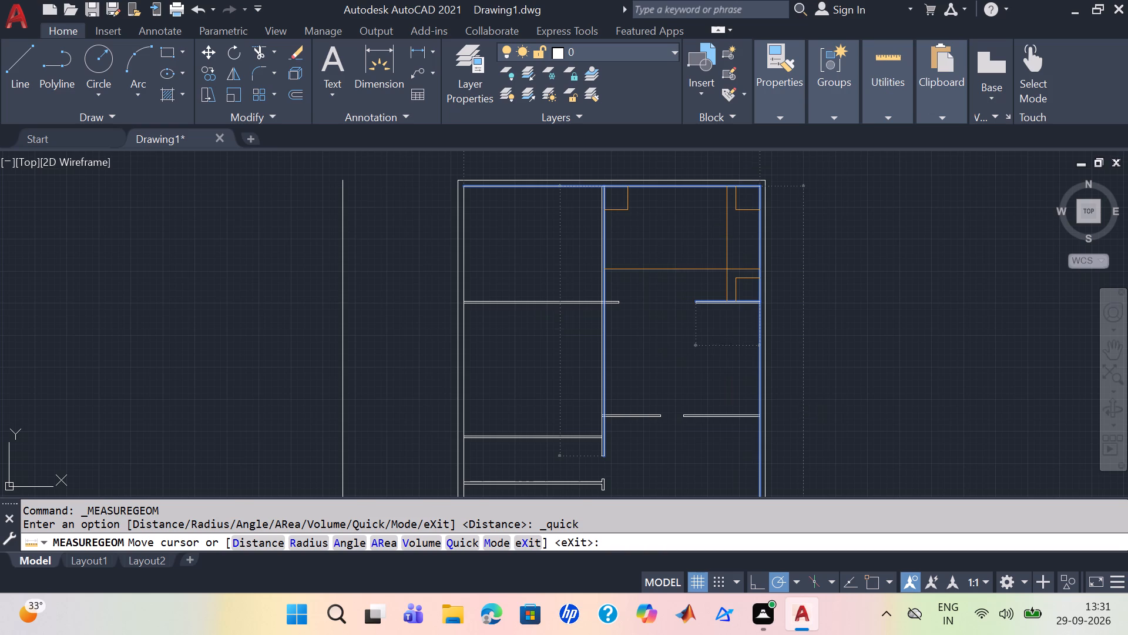
Draw a short horizontal line about 3" long across the central partition, between the northeast room's south wall and the next partition below.
scroll(717, 327, "up", 2)
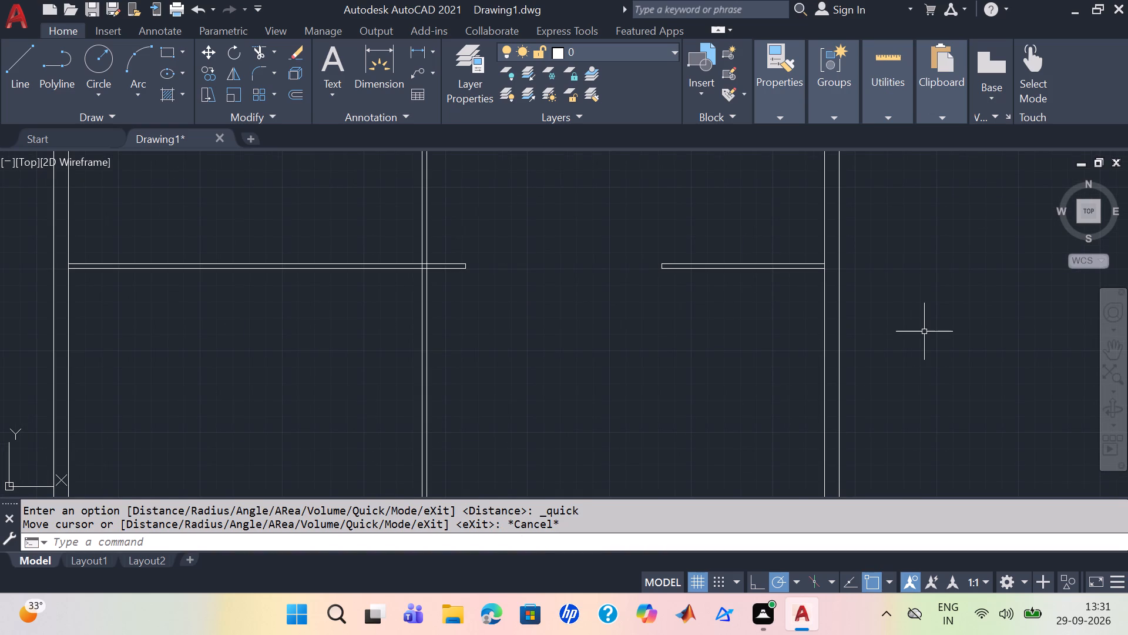
scroll(925, 331, "down", 2)
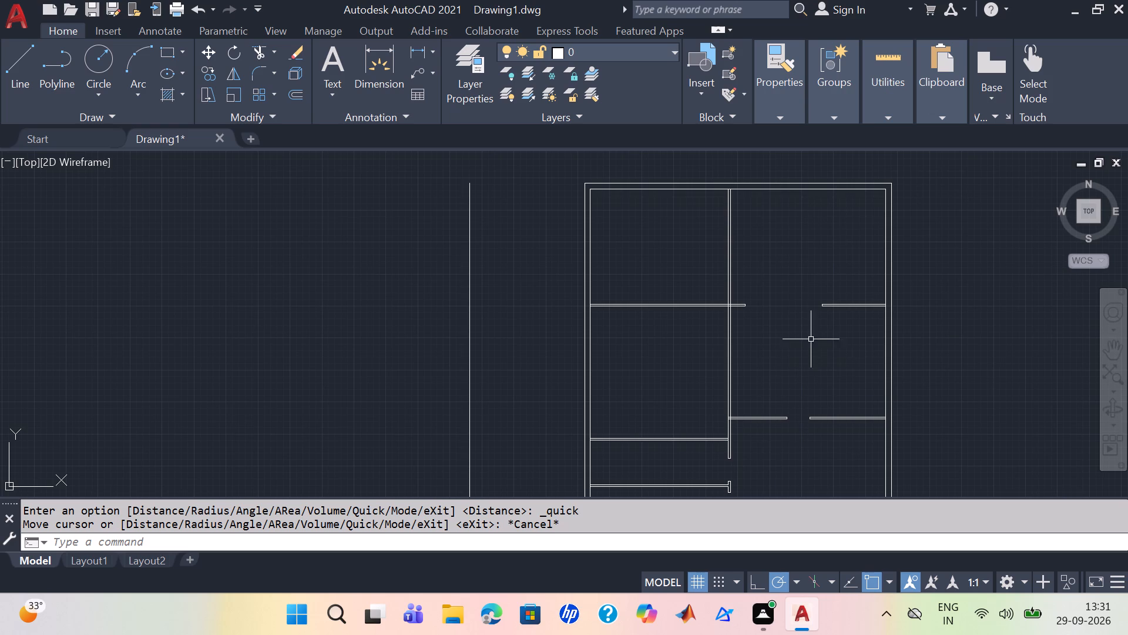
scroll(743, 369, "up", 1)
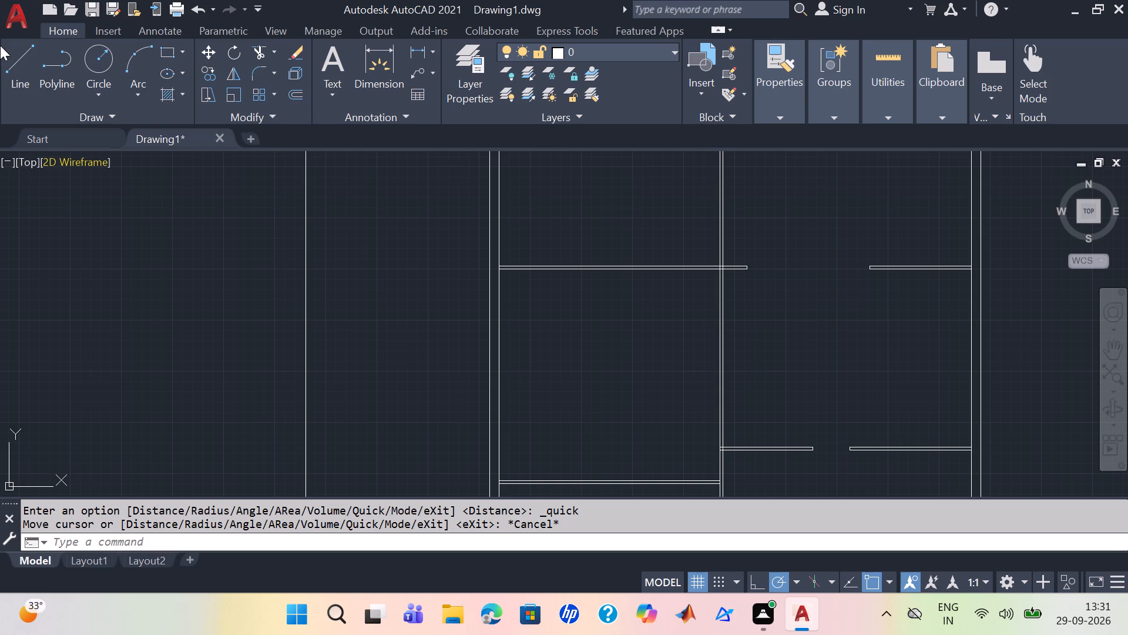
double_click(22, 71)
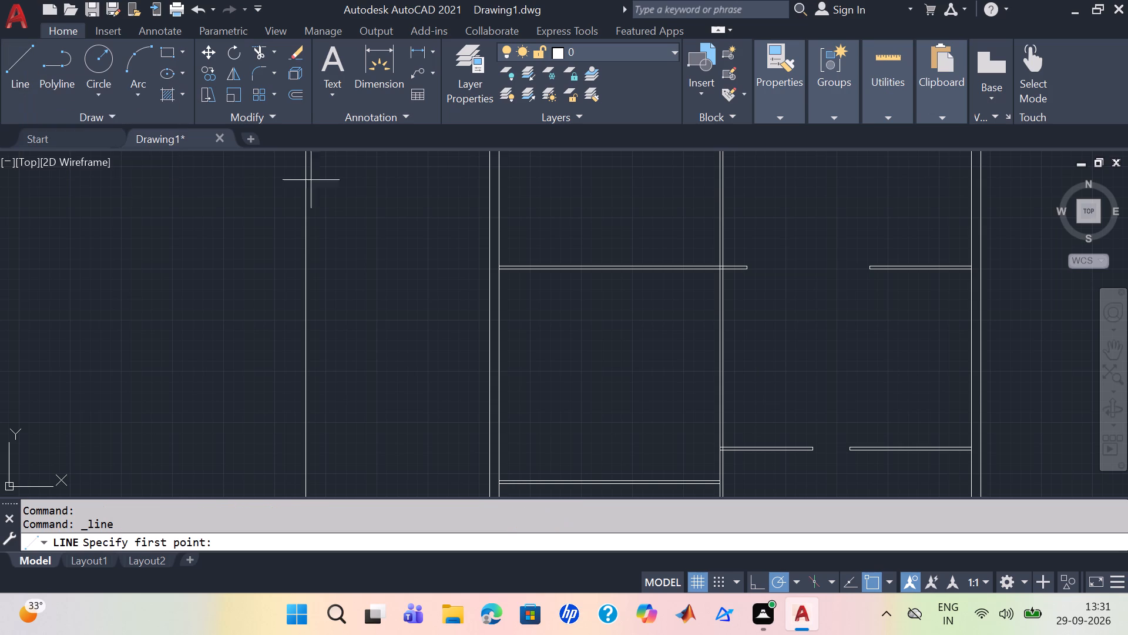
scroll(781, 363, "up", 2)
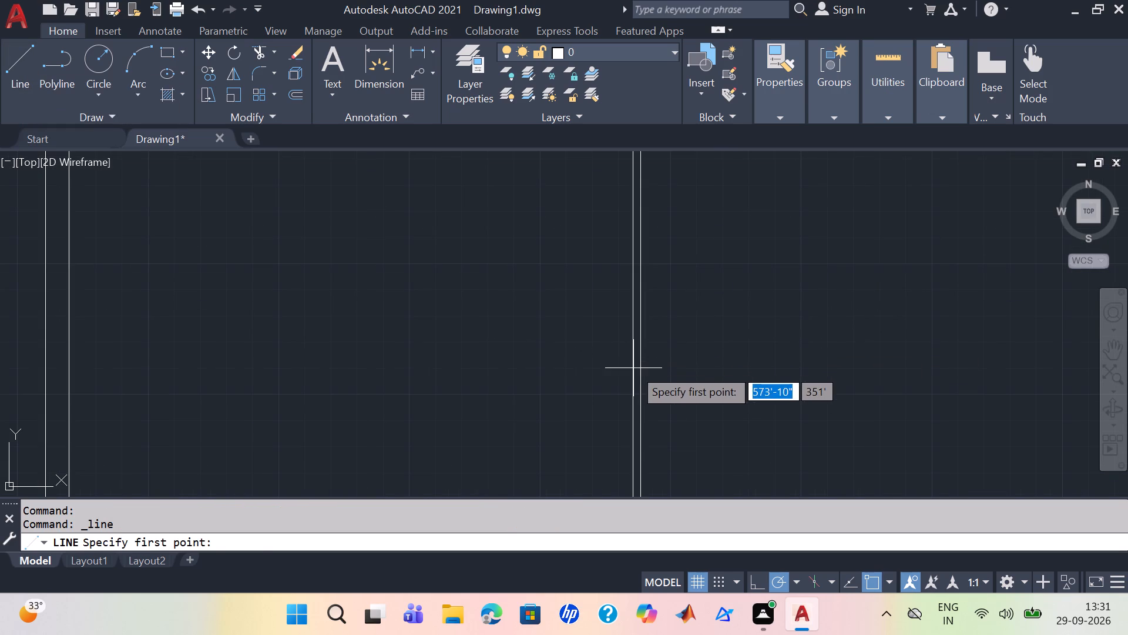
double_click(634, 368)
double_click(634, 369)
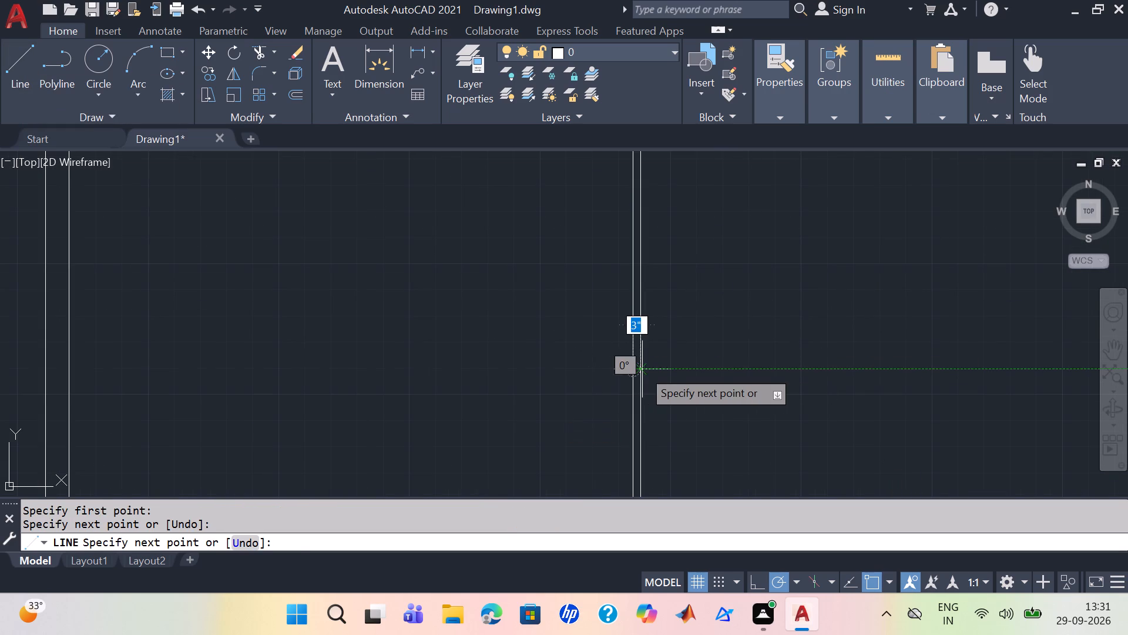
double_click(642, 369)
key("Escape")
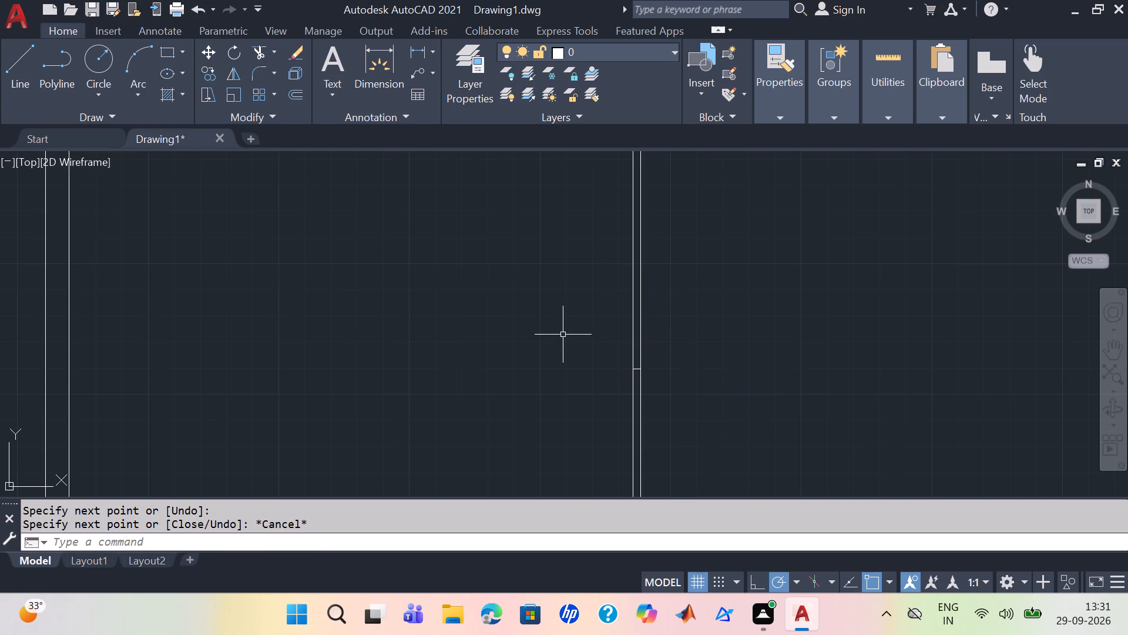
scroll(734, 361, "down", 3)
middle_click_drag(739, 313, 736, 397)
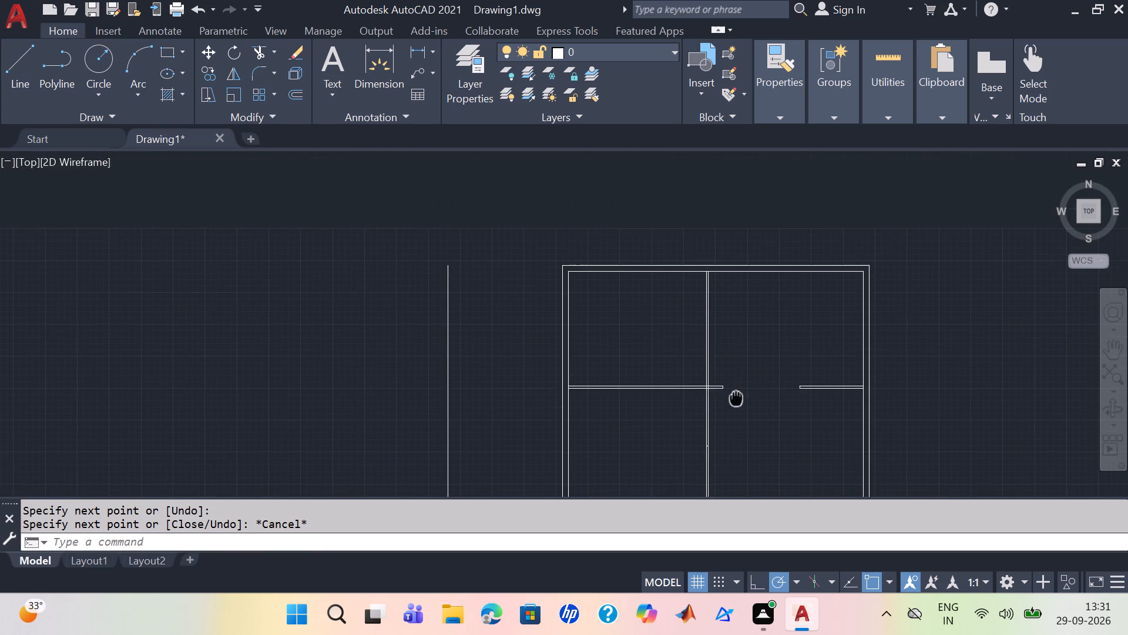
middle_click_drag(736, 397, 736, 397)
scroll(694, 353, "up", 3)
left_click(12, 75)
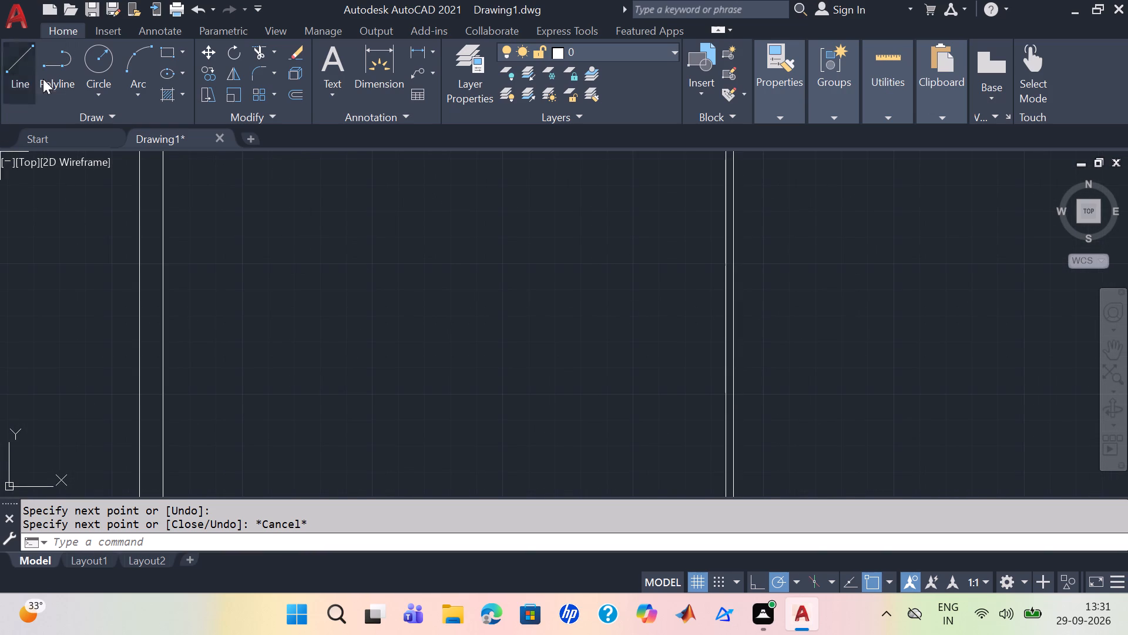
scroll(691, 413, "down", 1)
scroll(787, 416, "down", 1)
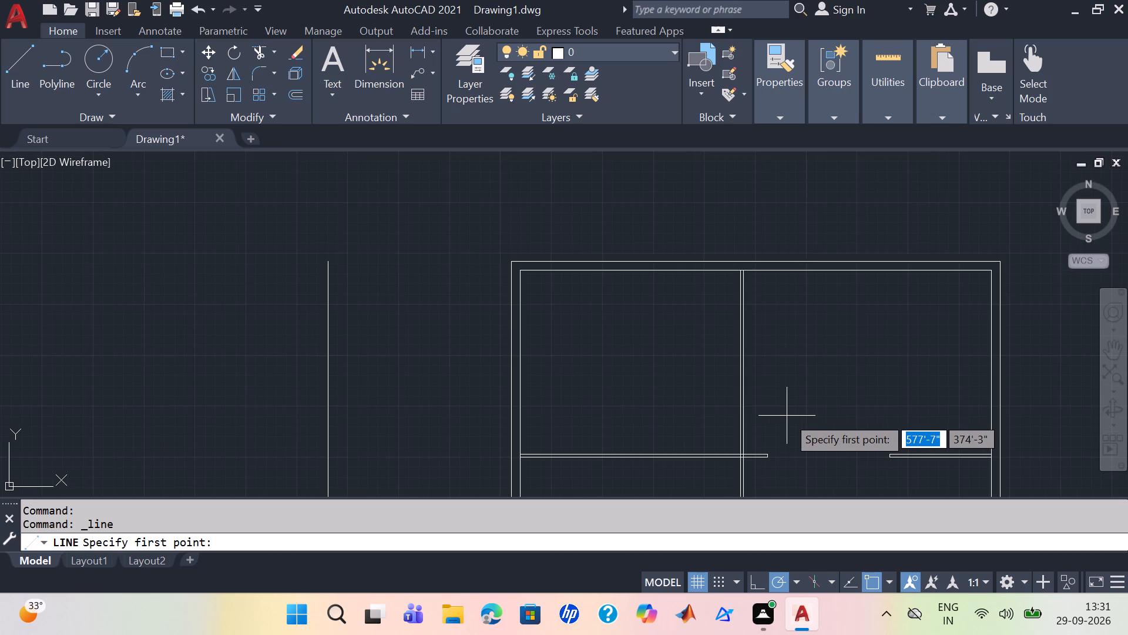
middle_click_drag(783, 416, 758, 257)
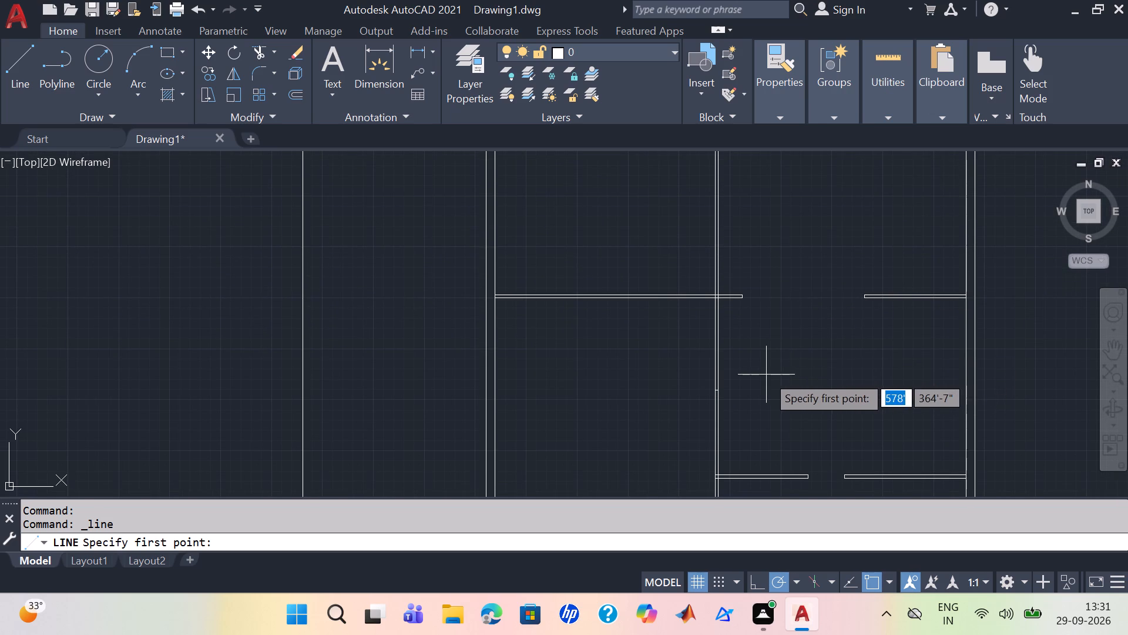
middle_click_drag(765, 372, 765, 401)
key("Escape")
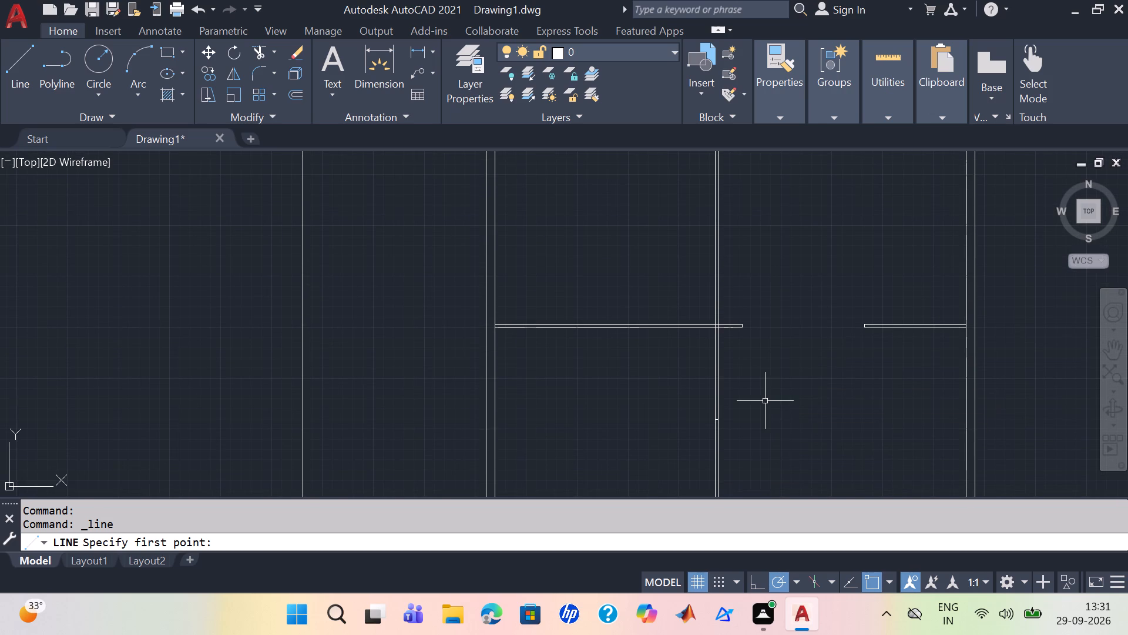
Look over the whole floor plan, examining the exterior walls, interior partitions and openings.
scroll(770, 397, "down", 1)
middle_click_drag(788, 412, 758, 261)
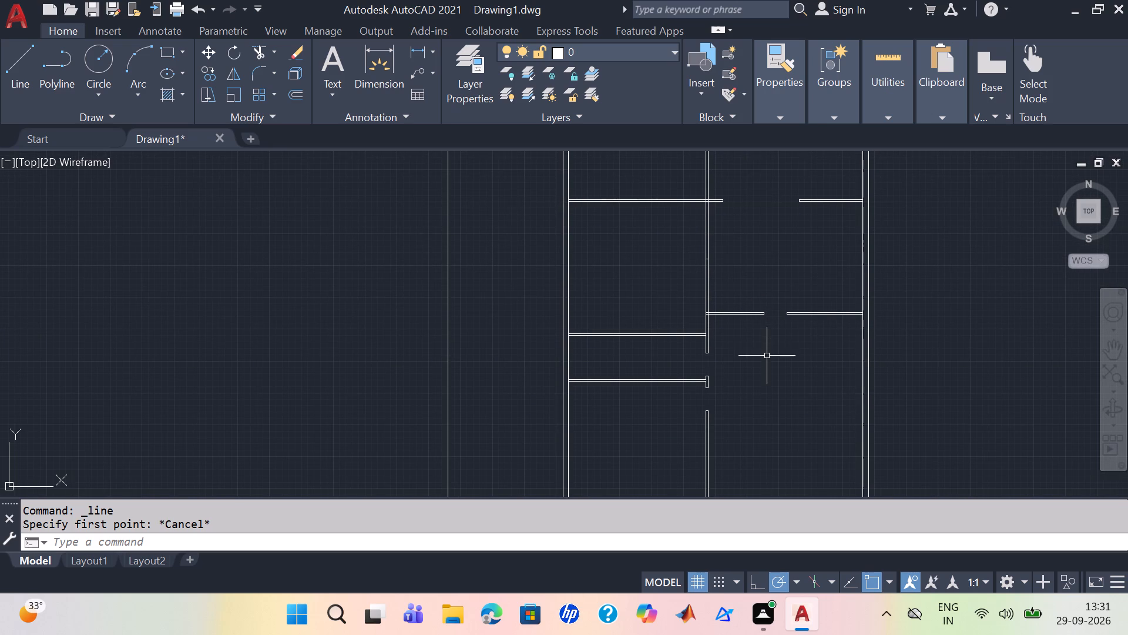
middle_click_drag(767, 360, 766, 421)
middle_click_drag(790, 324, 804, 393)
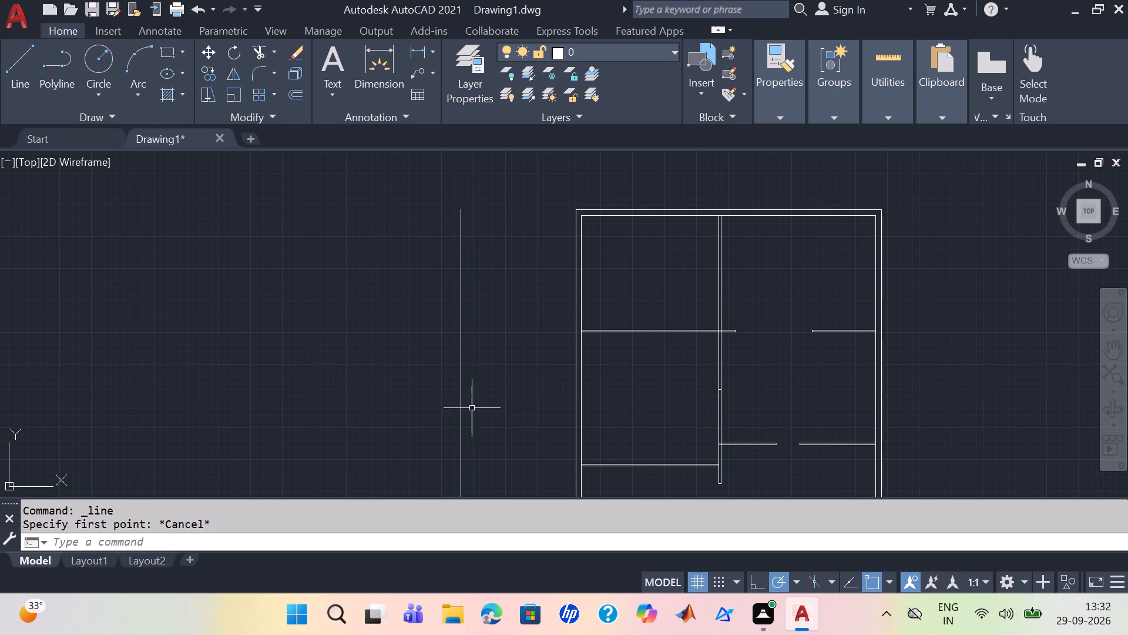
scroll(758, 369, "down", 1)
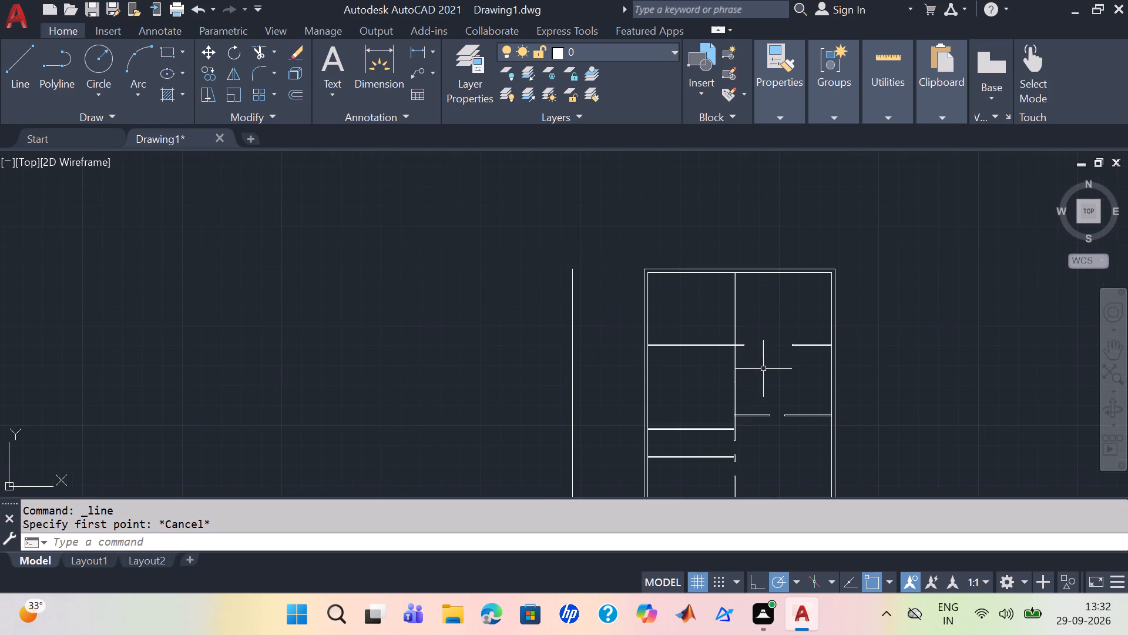
middle_click_drag(757, 370, 683, 392)
middle_click_drag(690, 394, 679, 296)
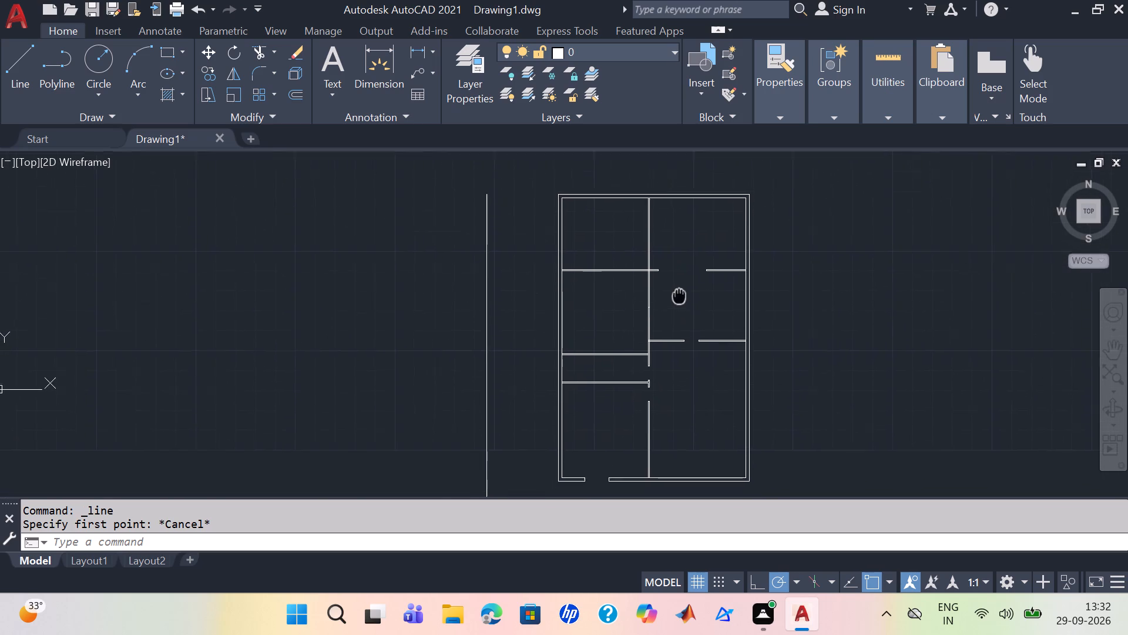
middle_click_drag(679, 296, 705, 258)
middle_click_drag(720, 259, 725, 270)
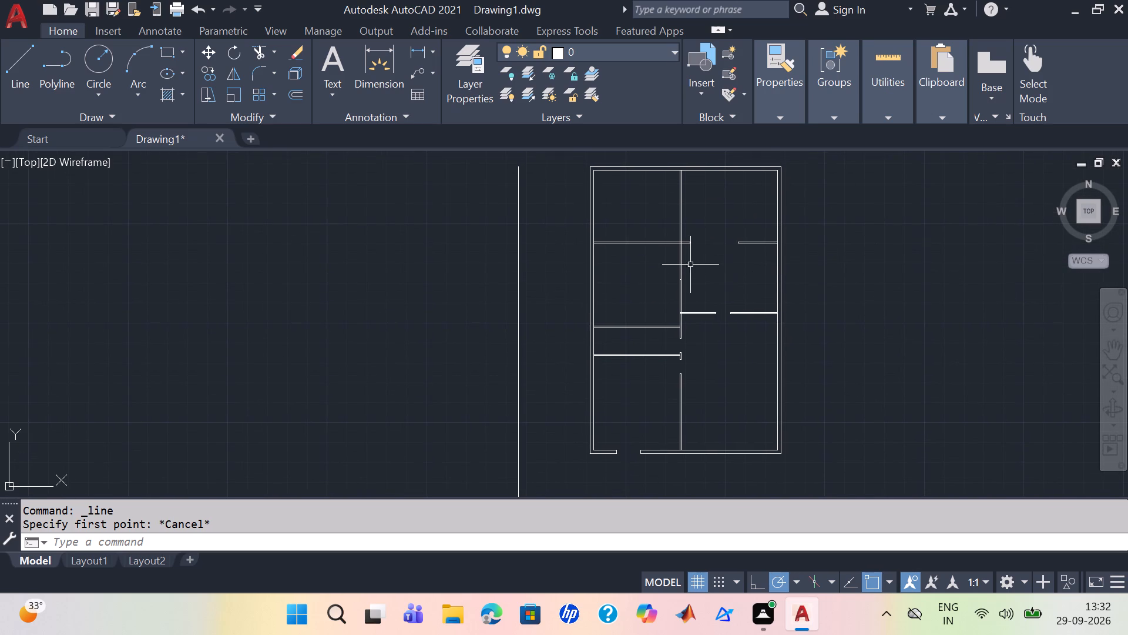
scroll(690, 265, "up", 1)
scroll(699, 273, "down", 1)
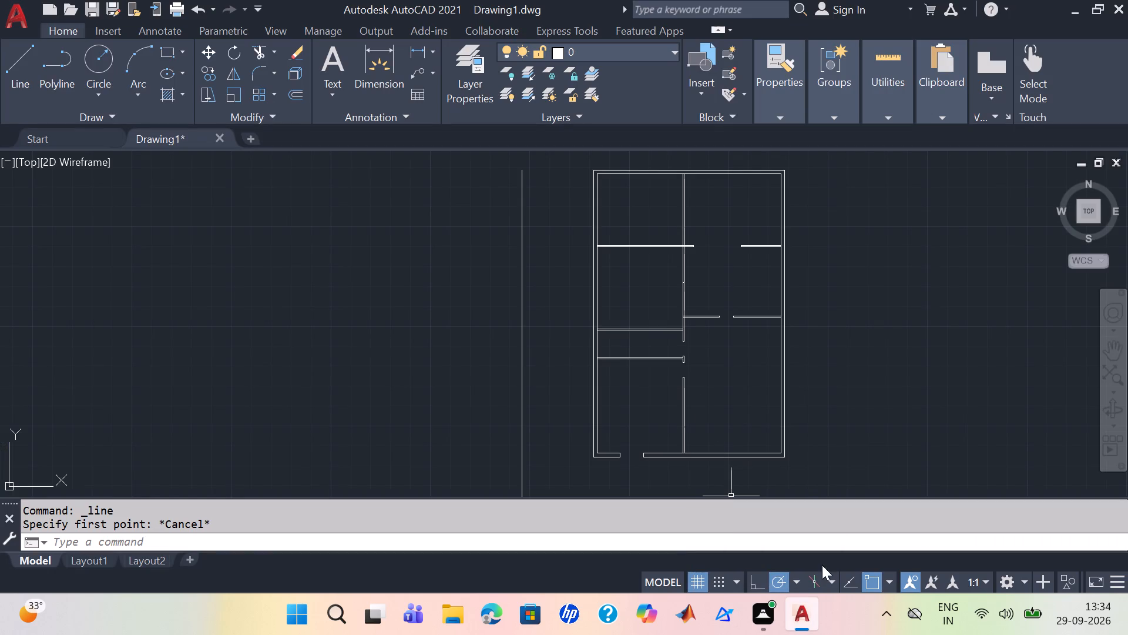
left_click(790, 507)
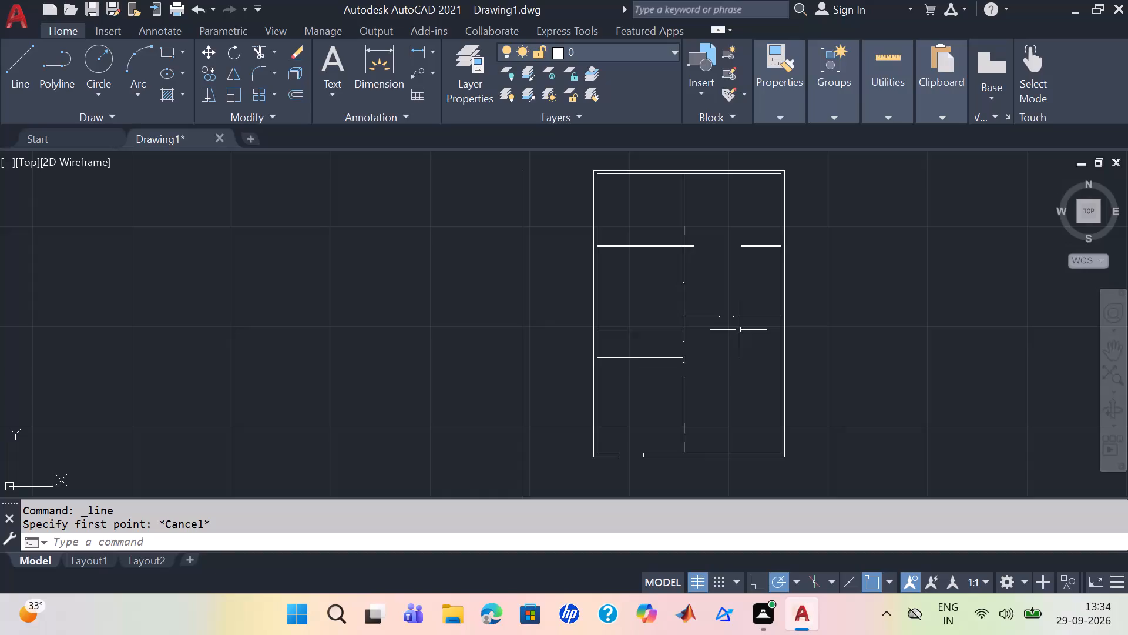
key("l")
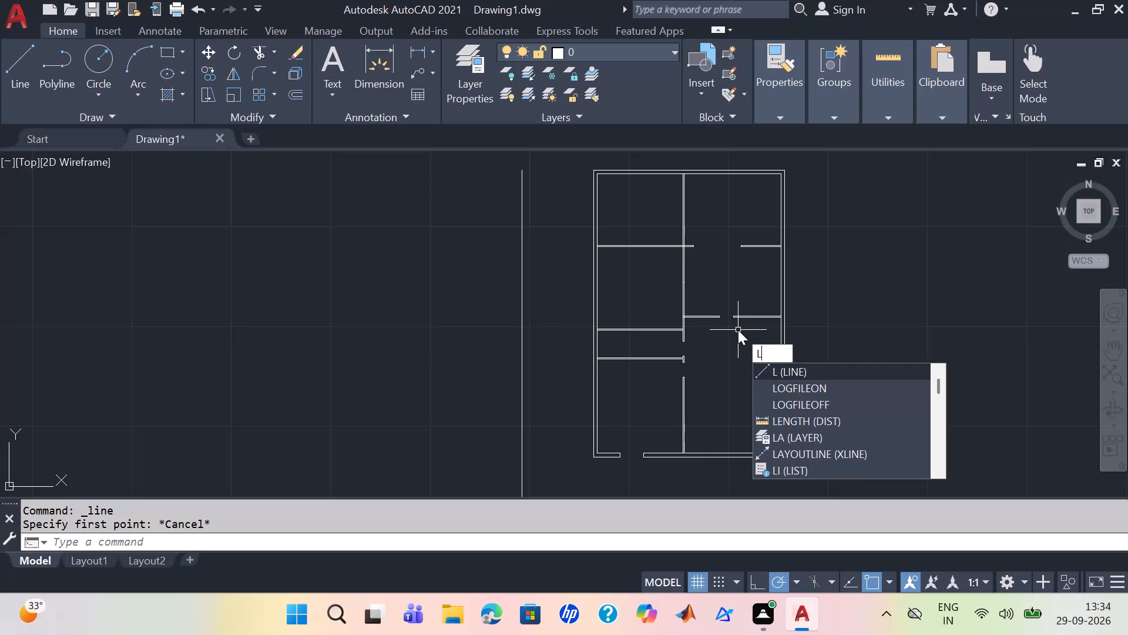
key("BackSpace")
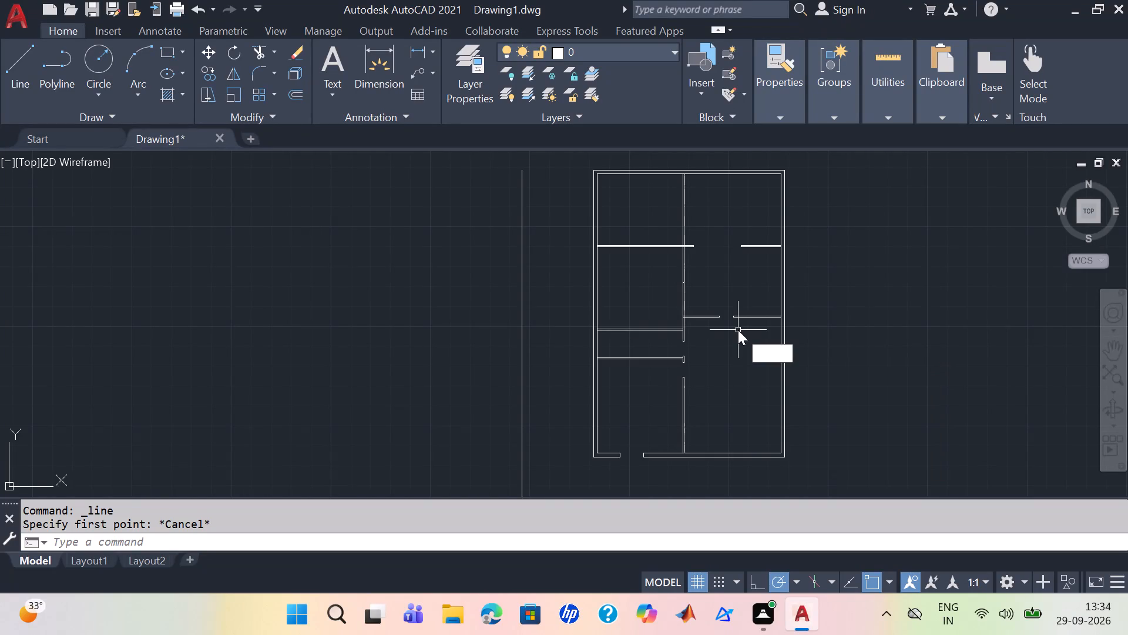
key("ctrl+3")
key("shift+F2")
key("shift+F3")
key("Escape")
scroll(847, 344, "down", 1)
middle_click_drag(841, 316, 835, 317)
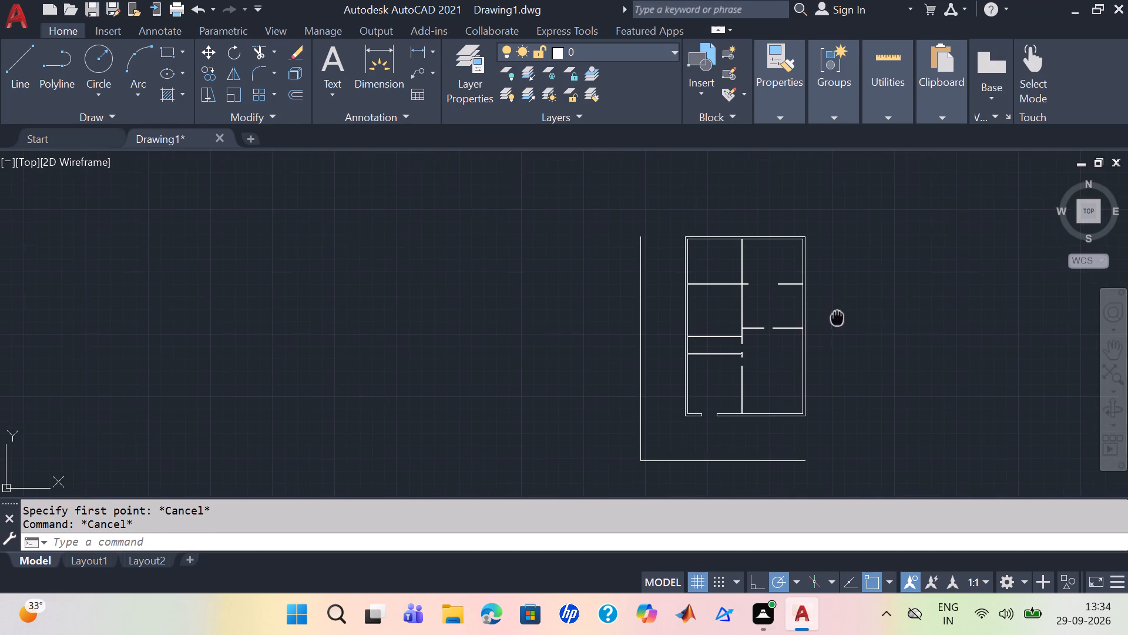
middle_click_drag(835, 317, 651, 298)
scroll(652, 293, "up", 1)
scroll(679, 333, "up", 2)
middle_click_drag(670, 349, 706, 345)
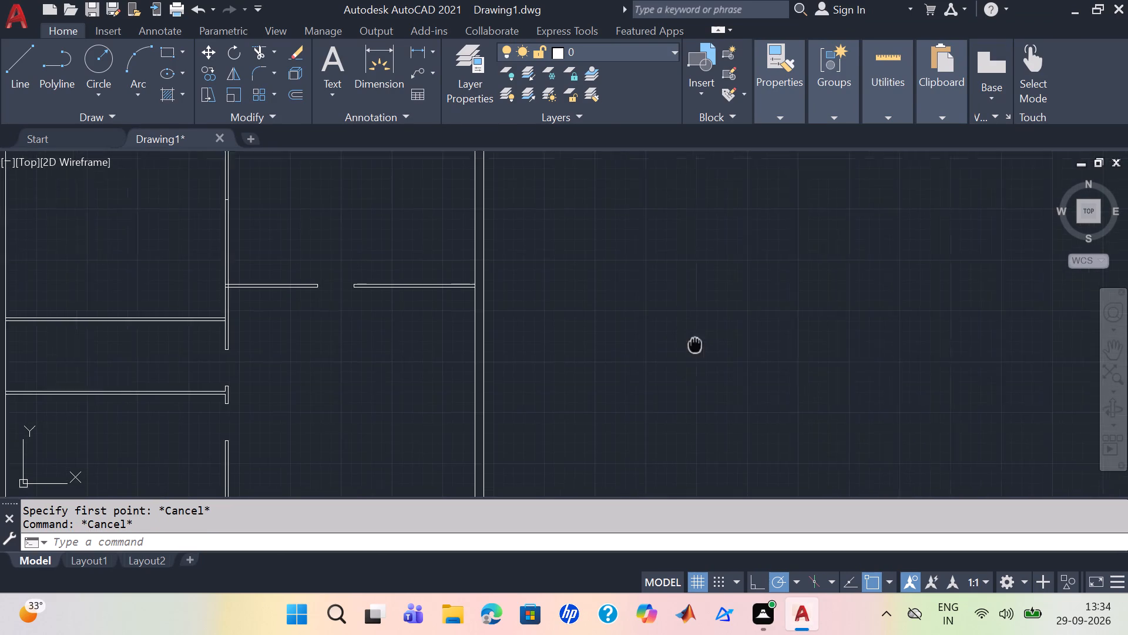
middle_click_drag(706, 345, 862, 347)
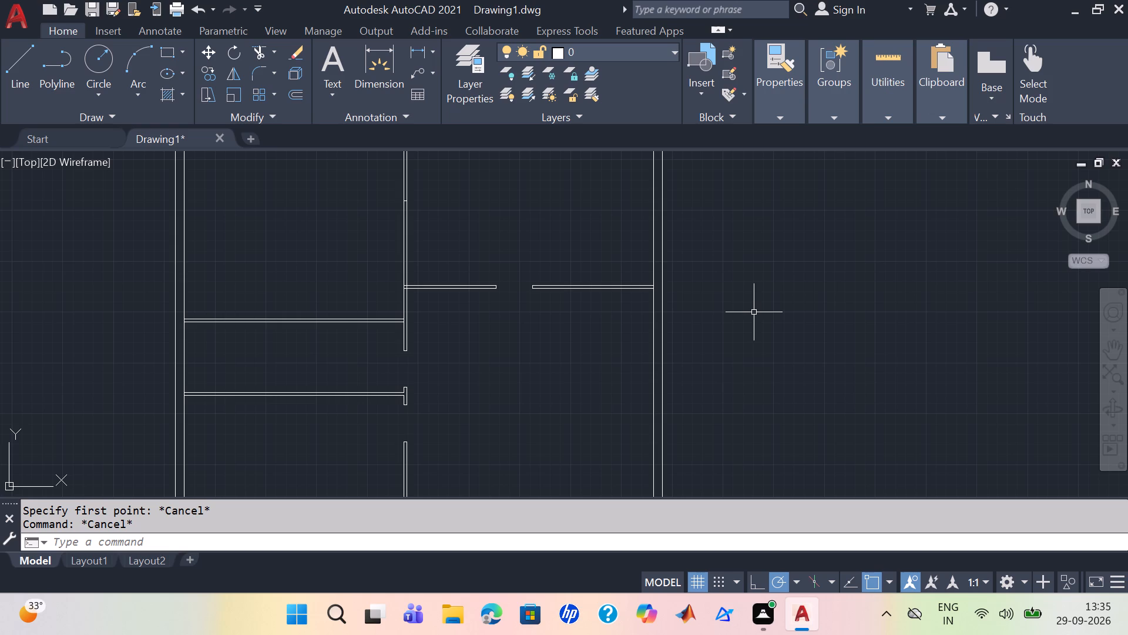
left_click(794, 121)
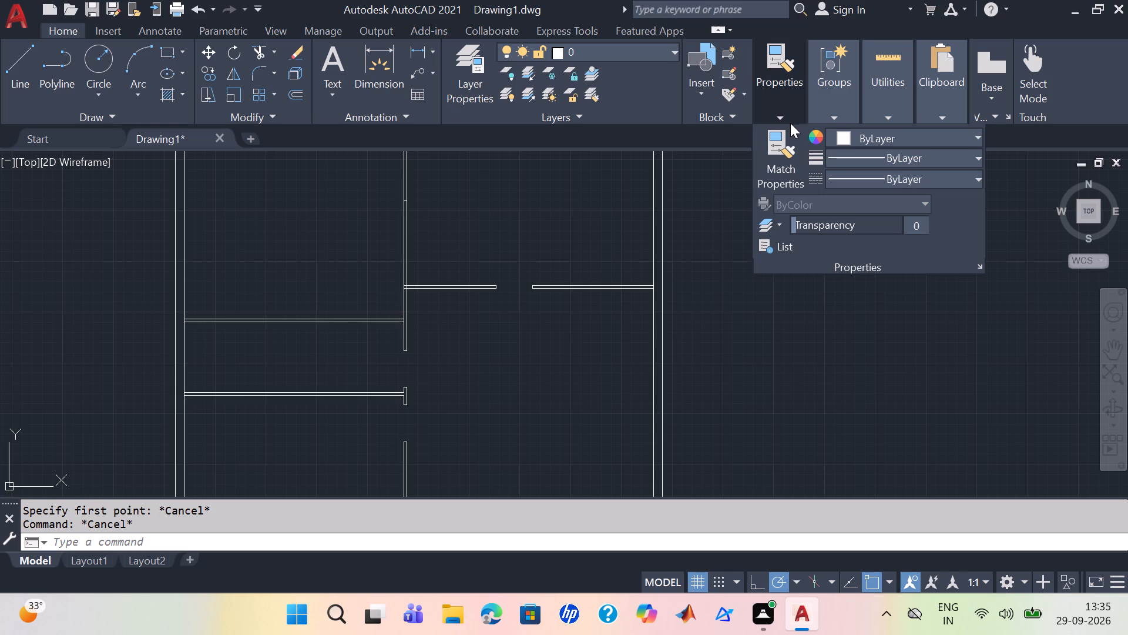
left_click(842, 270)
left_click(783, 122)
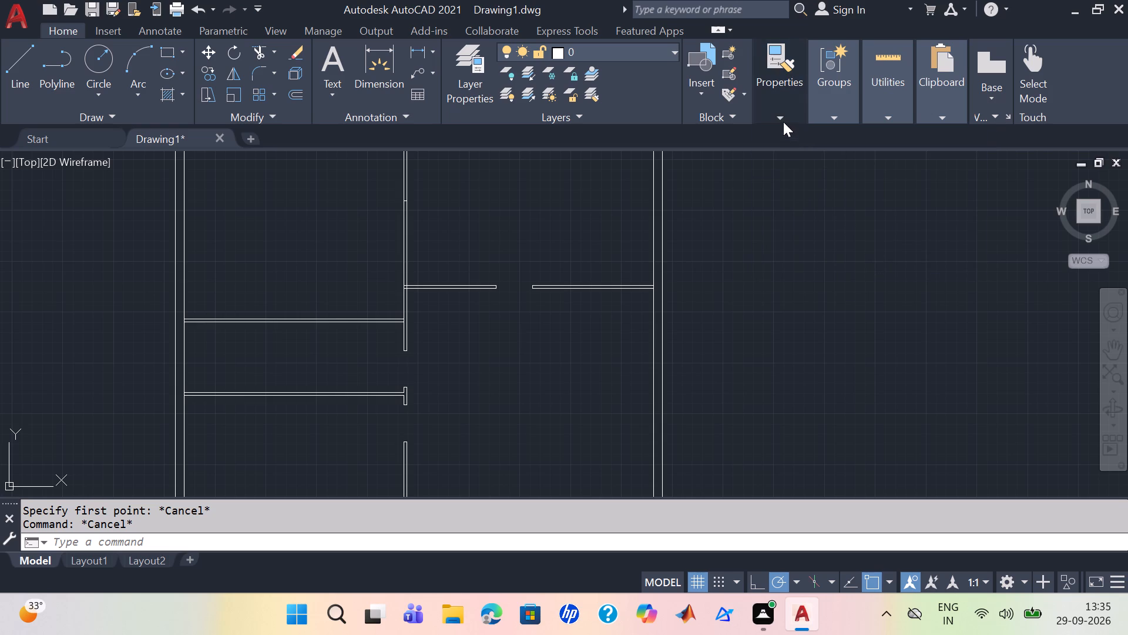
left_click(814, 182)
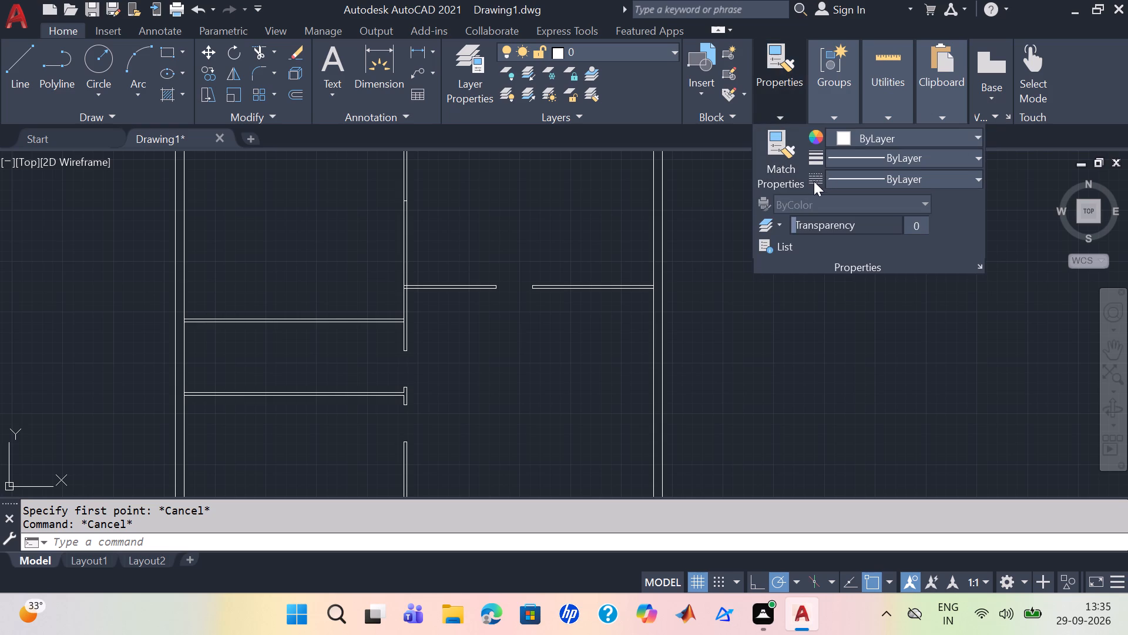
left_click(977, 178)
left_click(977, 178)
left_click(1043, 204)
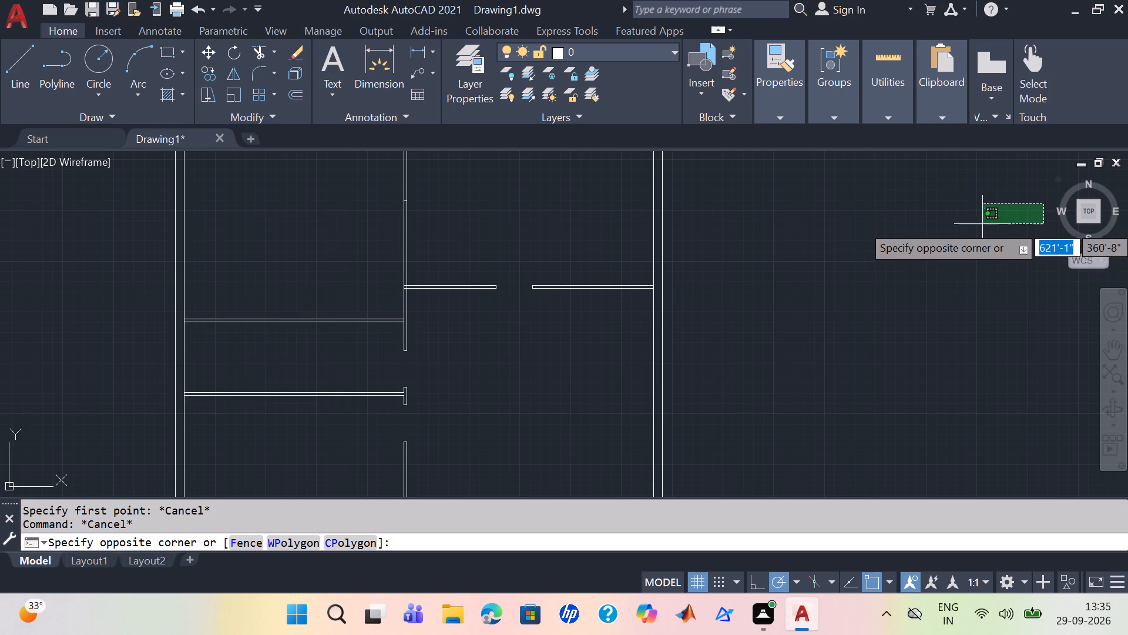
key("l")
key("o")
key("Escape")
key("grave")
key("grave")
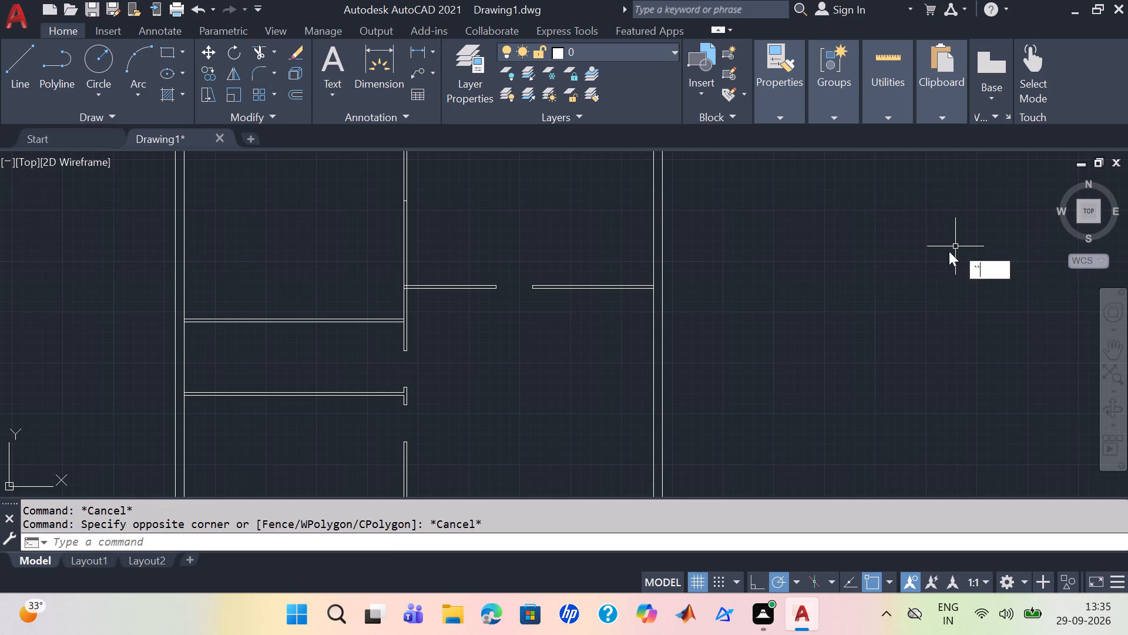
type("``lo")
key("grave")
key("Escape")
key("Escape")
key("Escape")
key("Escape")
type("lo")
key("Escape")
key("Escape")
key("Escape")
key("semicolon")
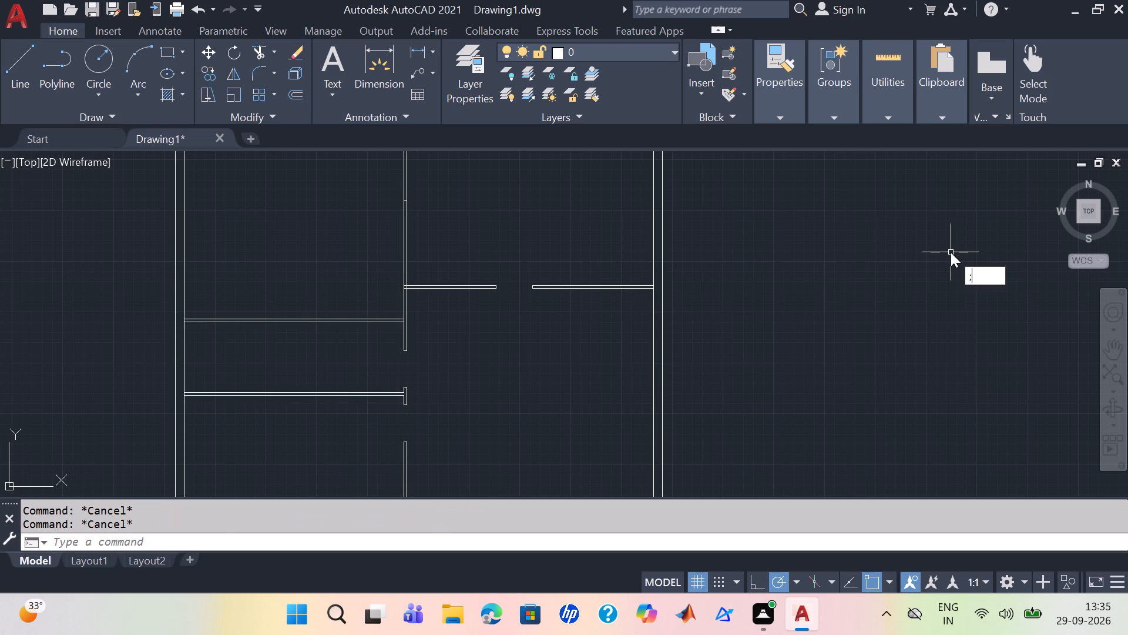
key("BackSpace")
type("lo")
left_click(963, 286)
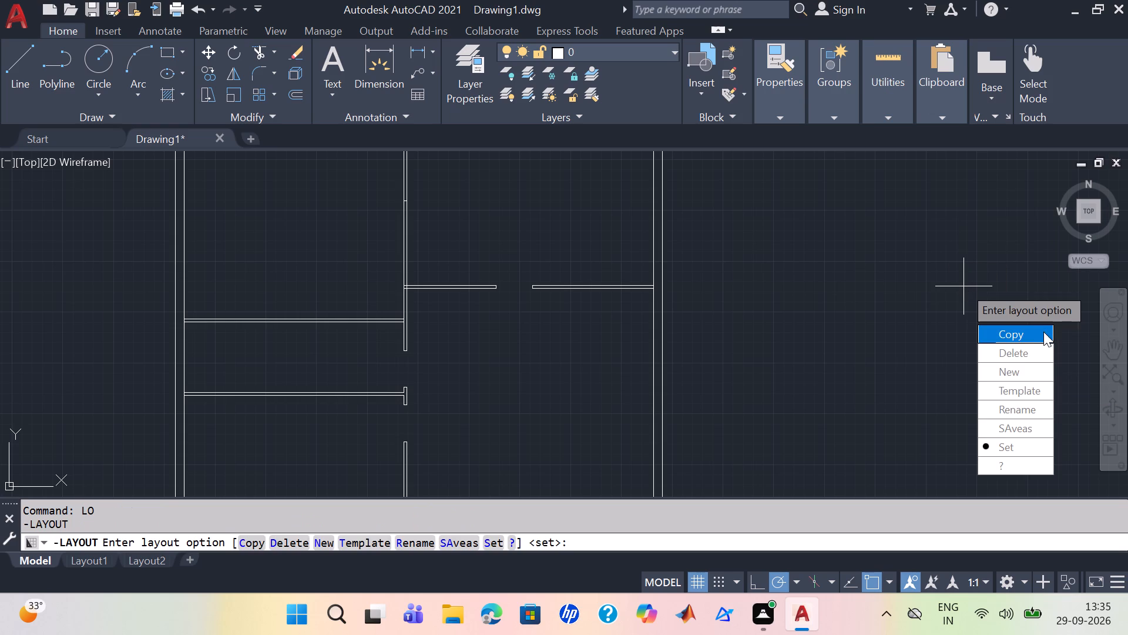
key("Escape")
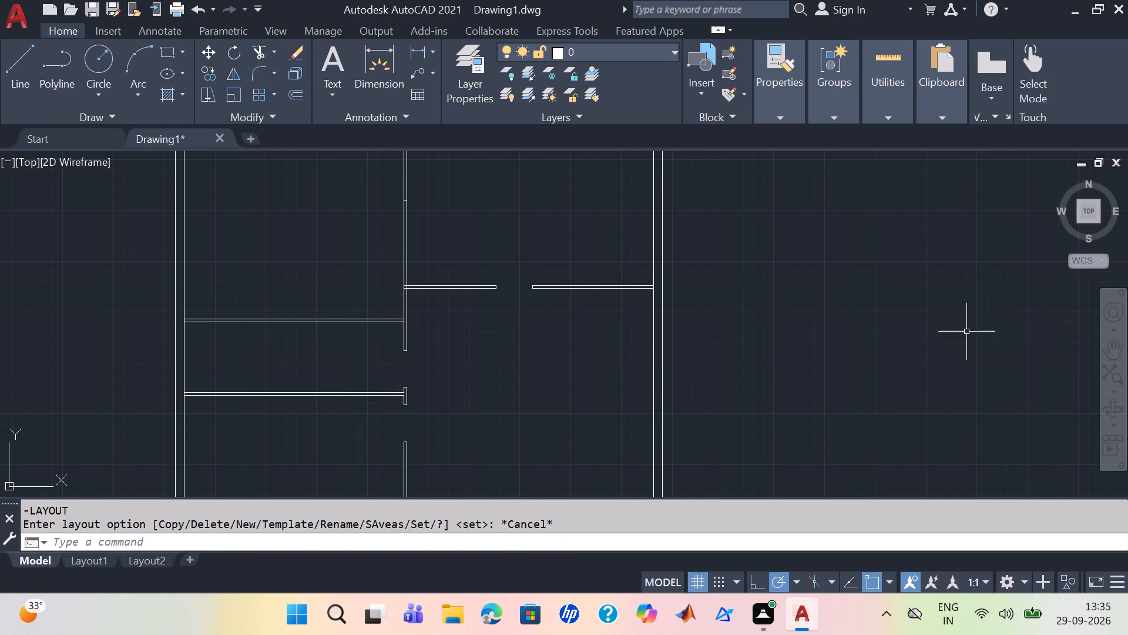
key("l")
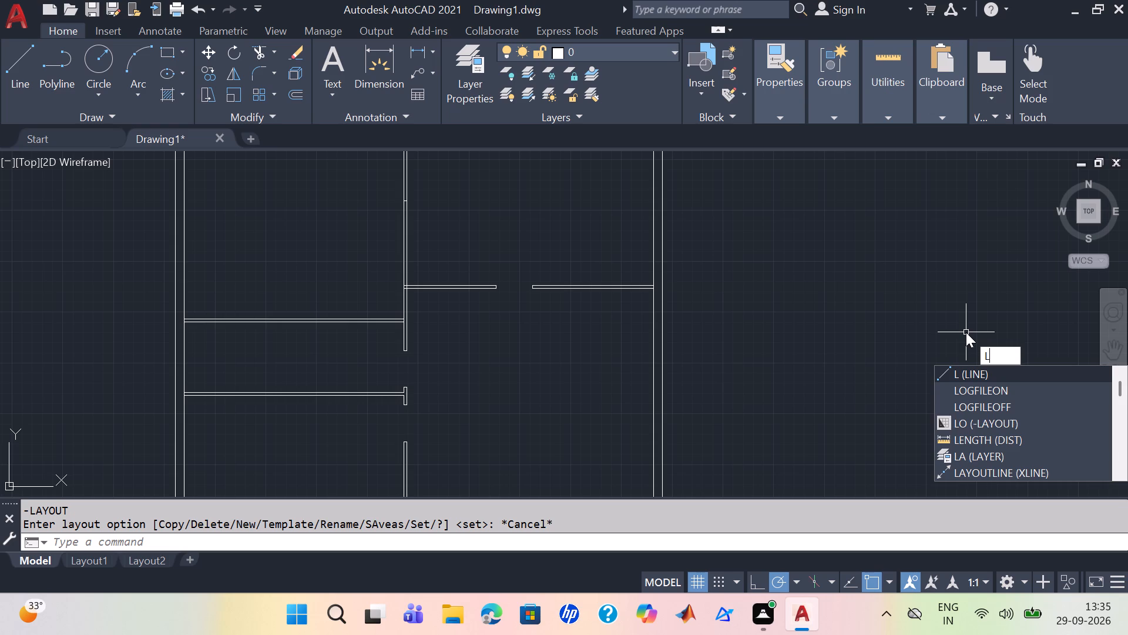
Trim away both lines of the upper of the two closely spaced horizontal partitions between the west exterior wall and the central partition.
scroll(538, 314, "down", 1)
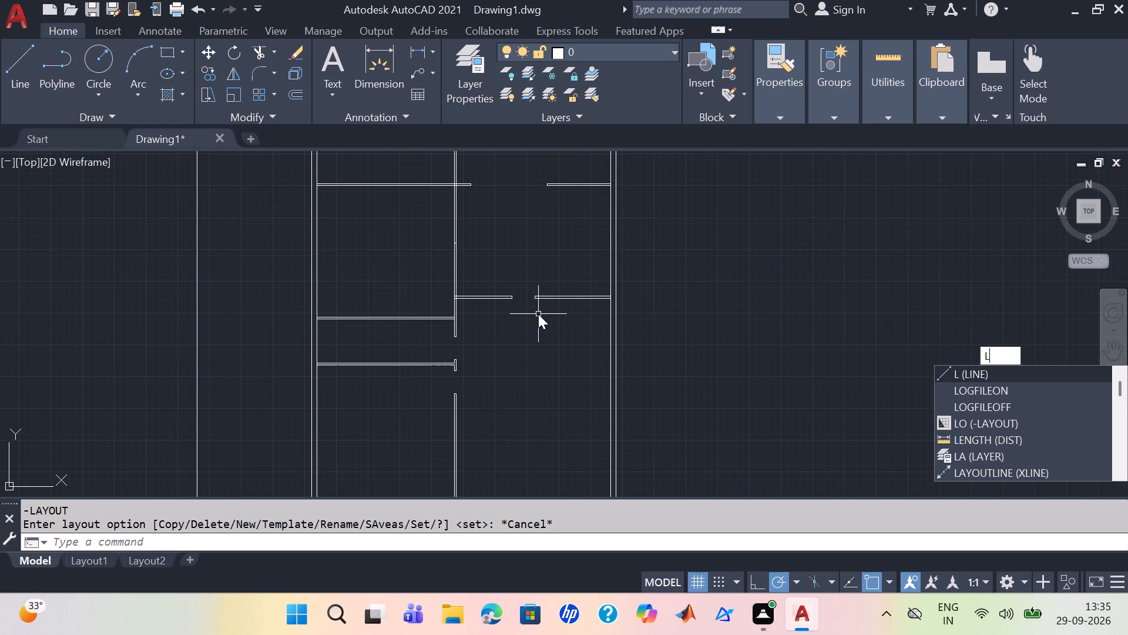
middle_click_drag(508, 354, 575, 351)
scroll(535, 378, "up", 1)
scroll(566, 372, "down", 1)
middle_click_drag(566, 372, 589, 391)
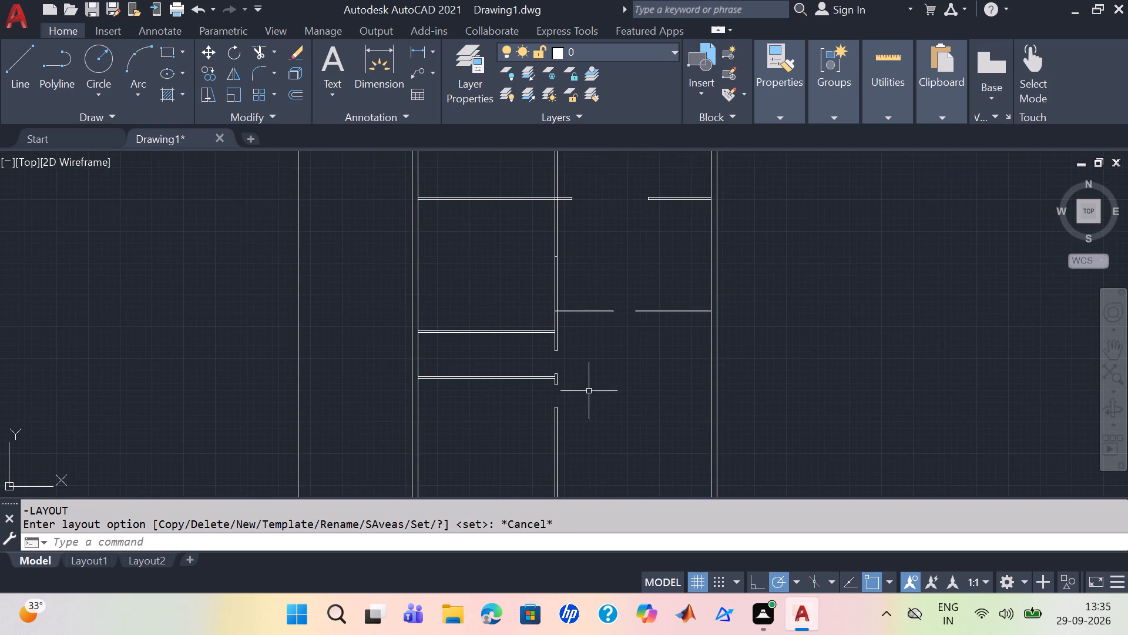
middle_click_drag(568, 401, 583, 418)
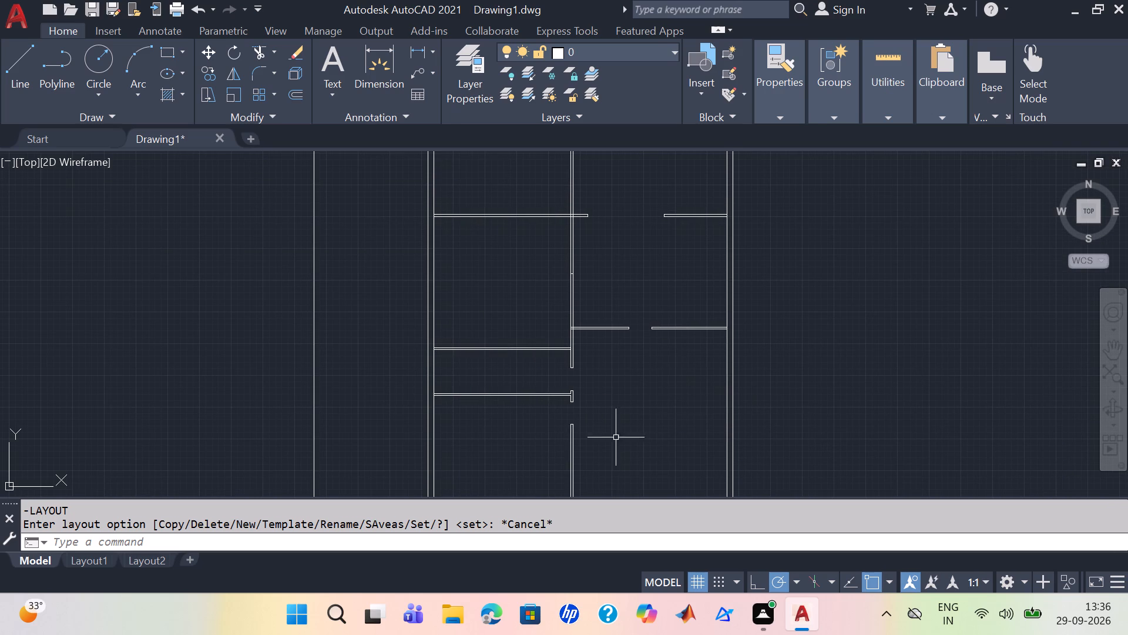
middle_click_drag(670, 464, 686, 394)
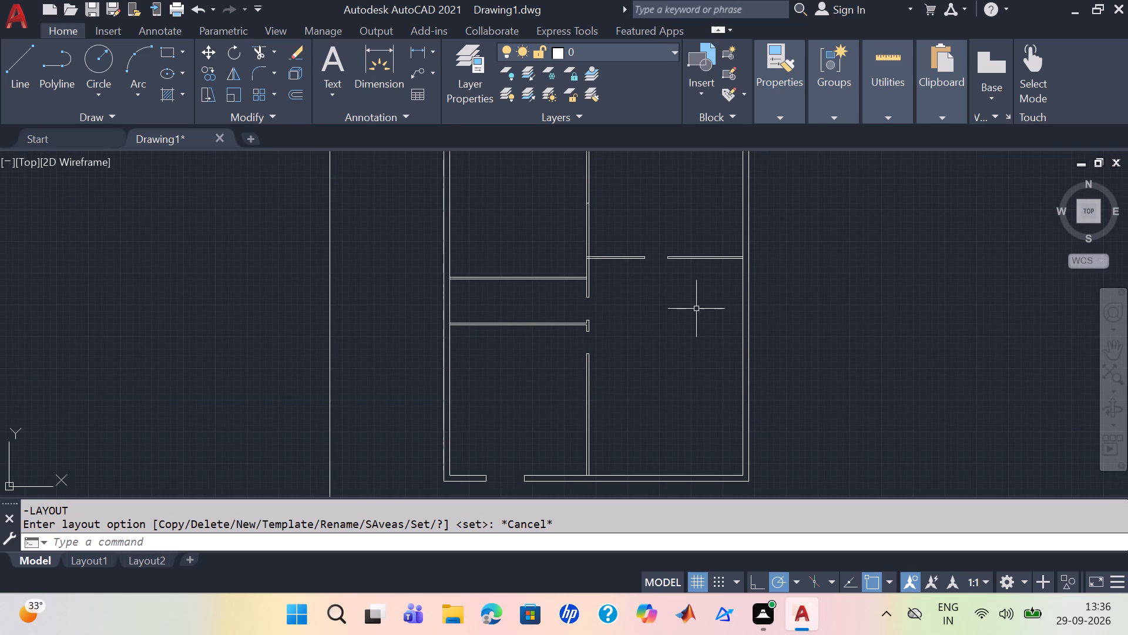
middle_click_drag(693, 323, 676, 350)
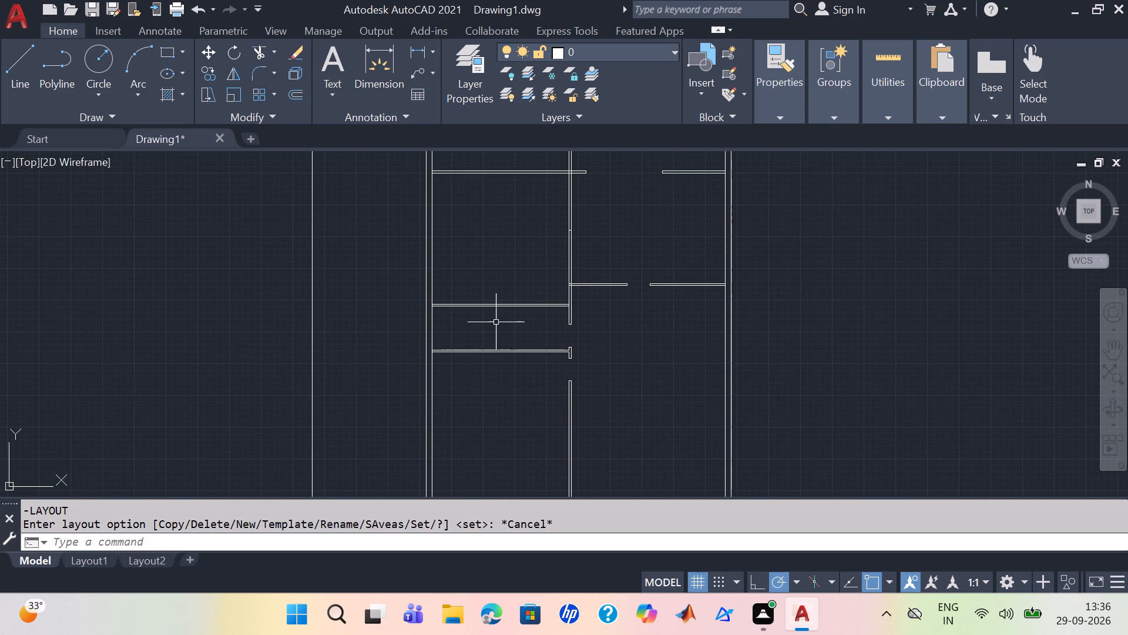
type("tr")
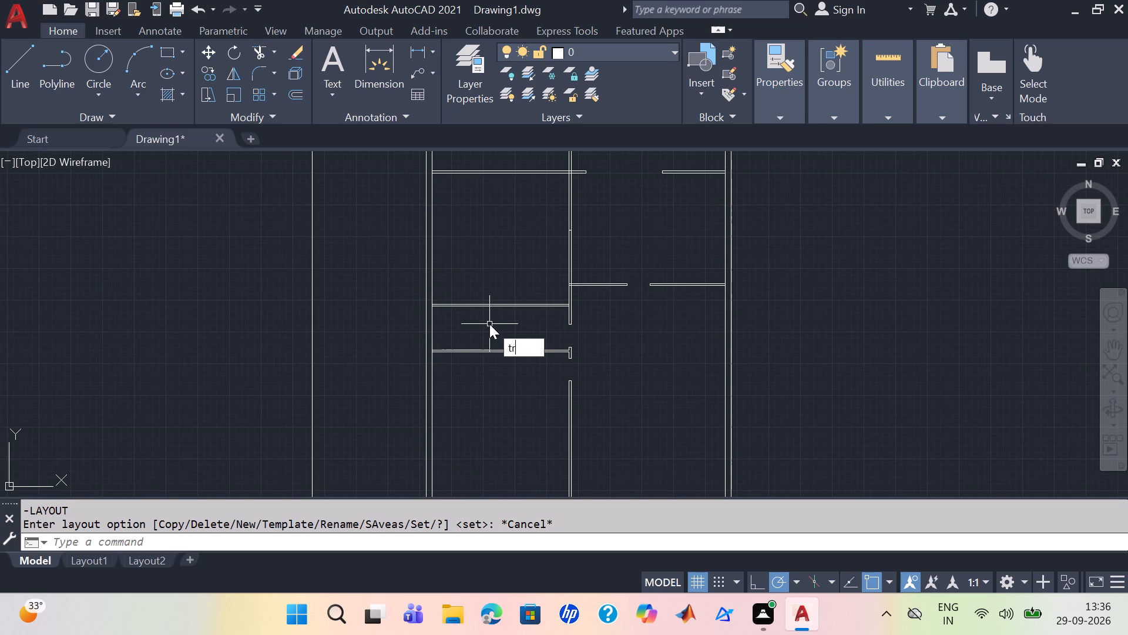
left_click(530, 362)
left_click_drag(520, 283, 520, 320)
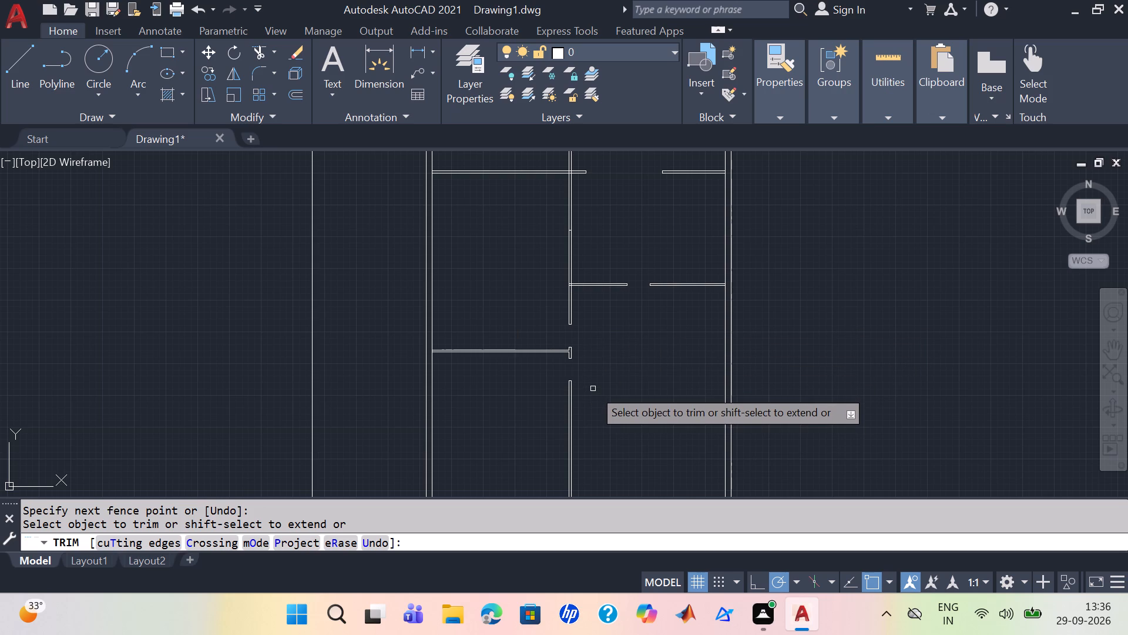
key("Escape")
Look over the floor plan, examining the remaining west-side partitions, the central partition and its openings, and the exterior walls.
scroll(663, 390, "up", 1)
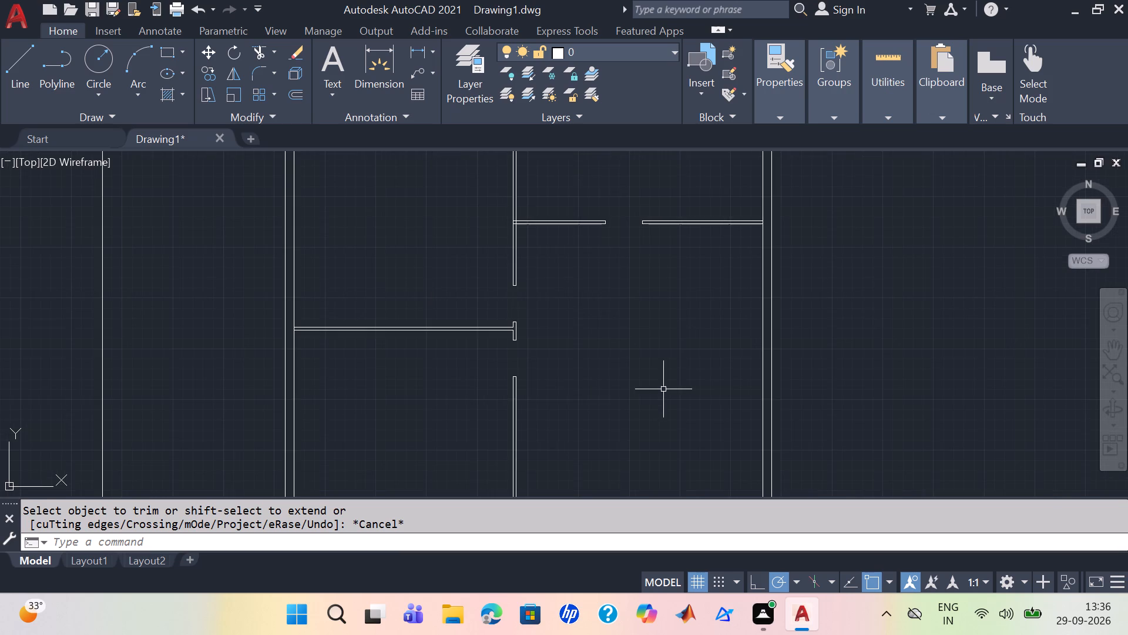
scroll(618, 432, "up", 1)
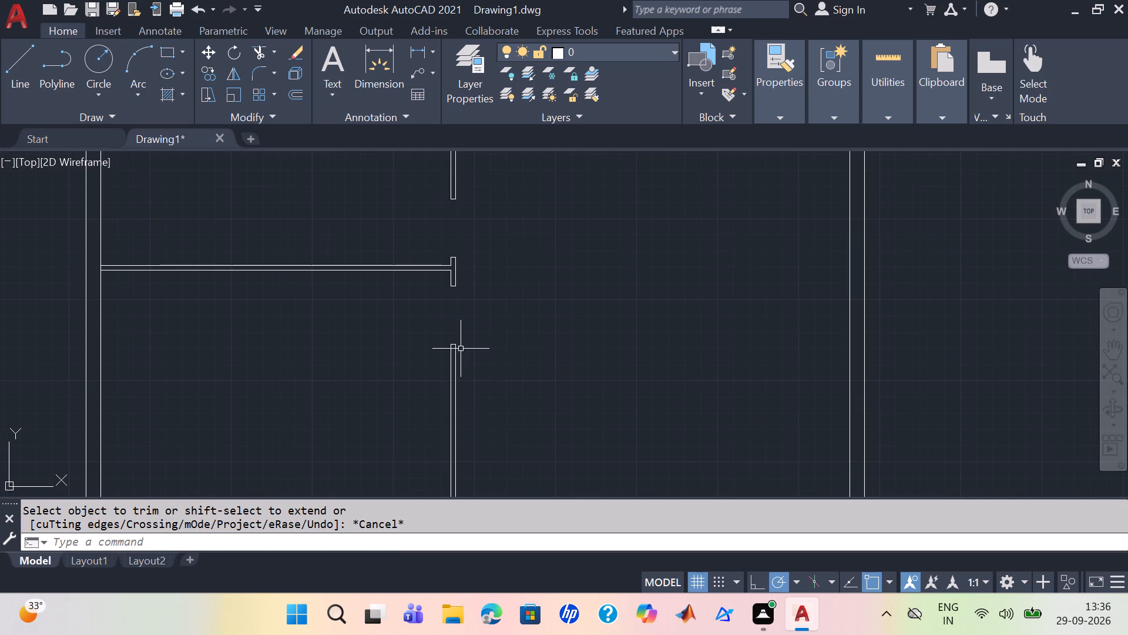
scroll(561, 379, "down", 2)
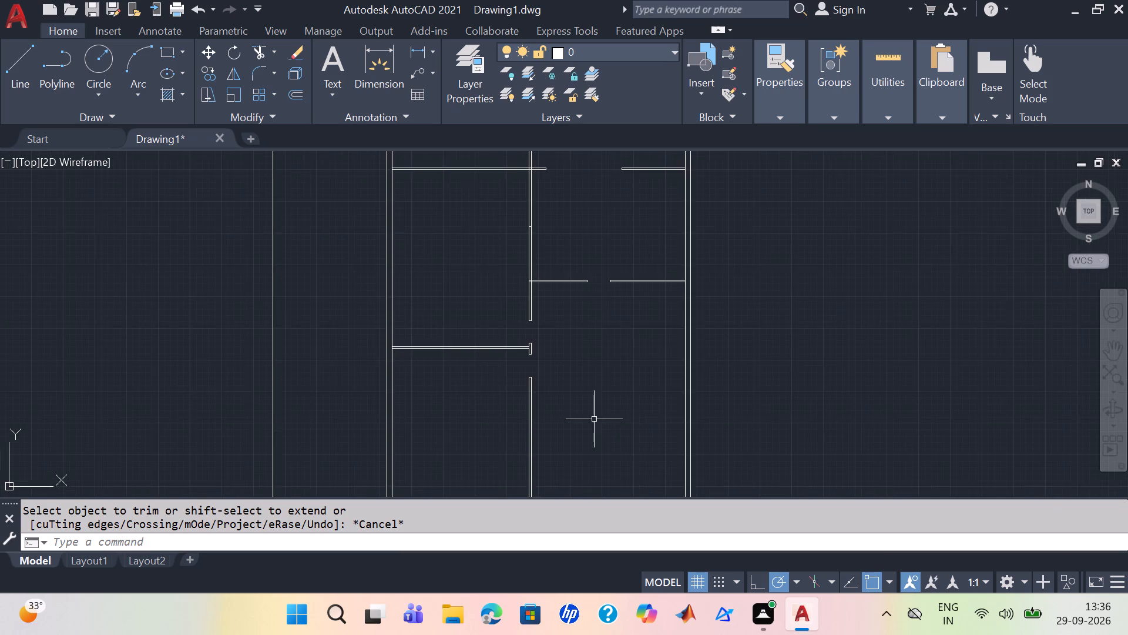
middle_click_drag(594, 422, 597, 313)
middle_click_drag(464, 326, 455, 328)
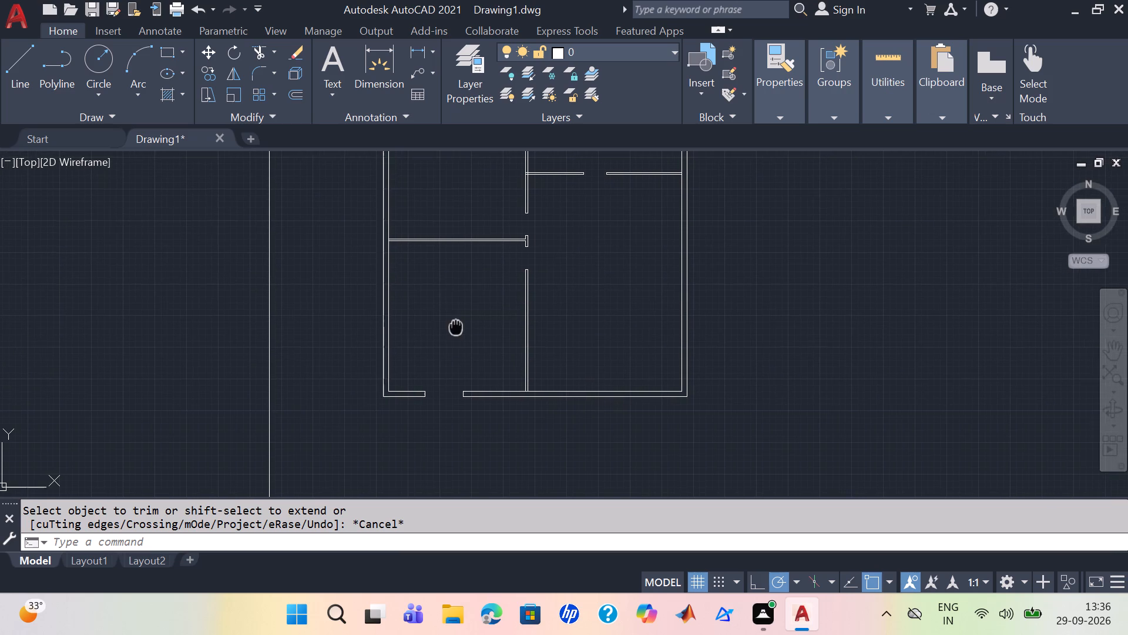
middle_click_drag(455, 328, 448, 358)
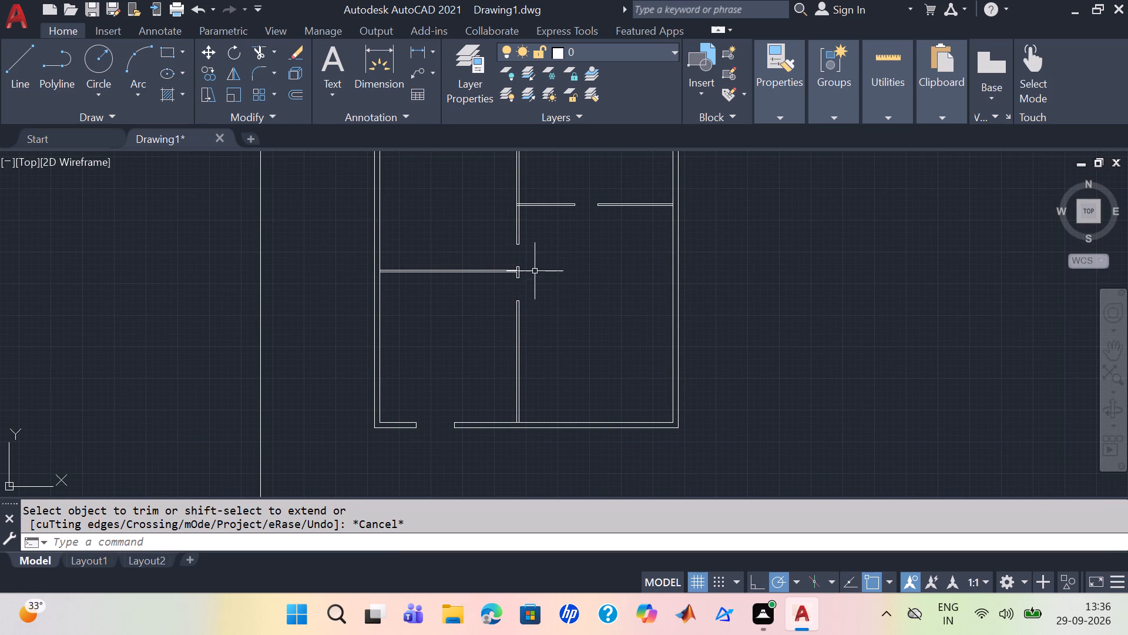
scroll(523, 270, "up", 2)
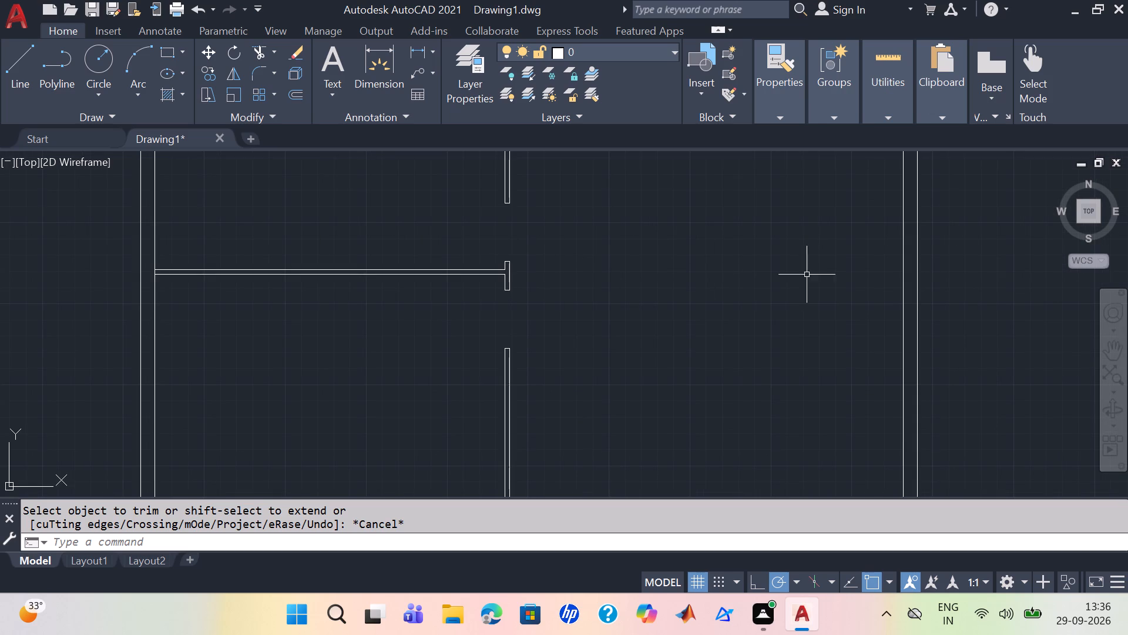
scroll(637, 292, "down", 1)
middle_click_drag(662, 279, 646, 379)
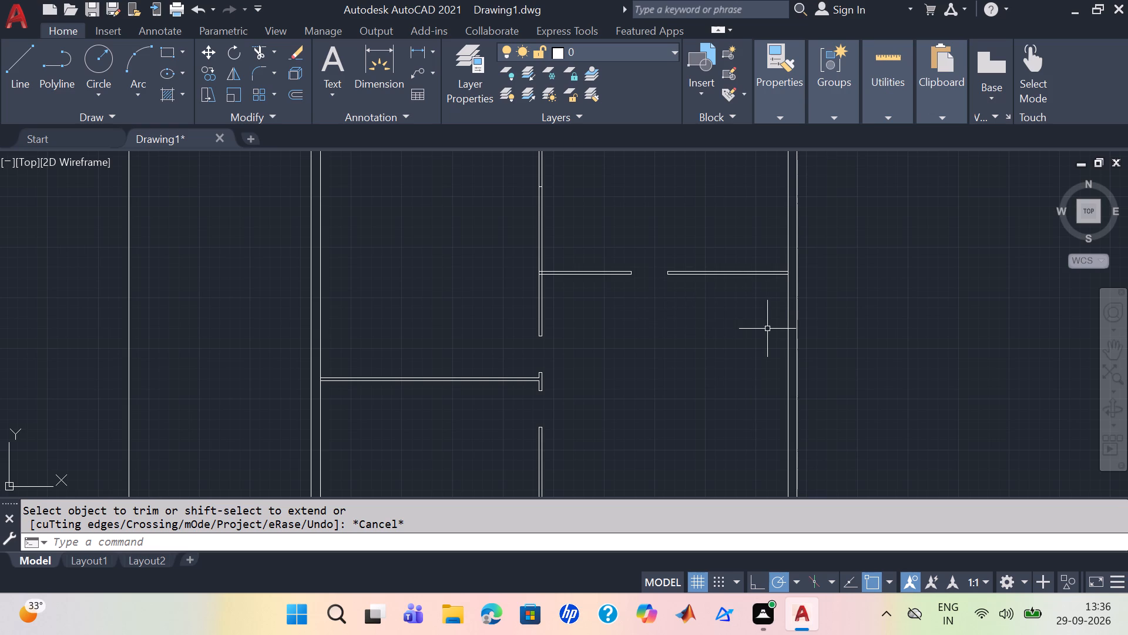
middle_click_drag(706, 338, 728, 418)
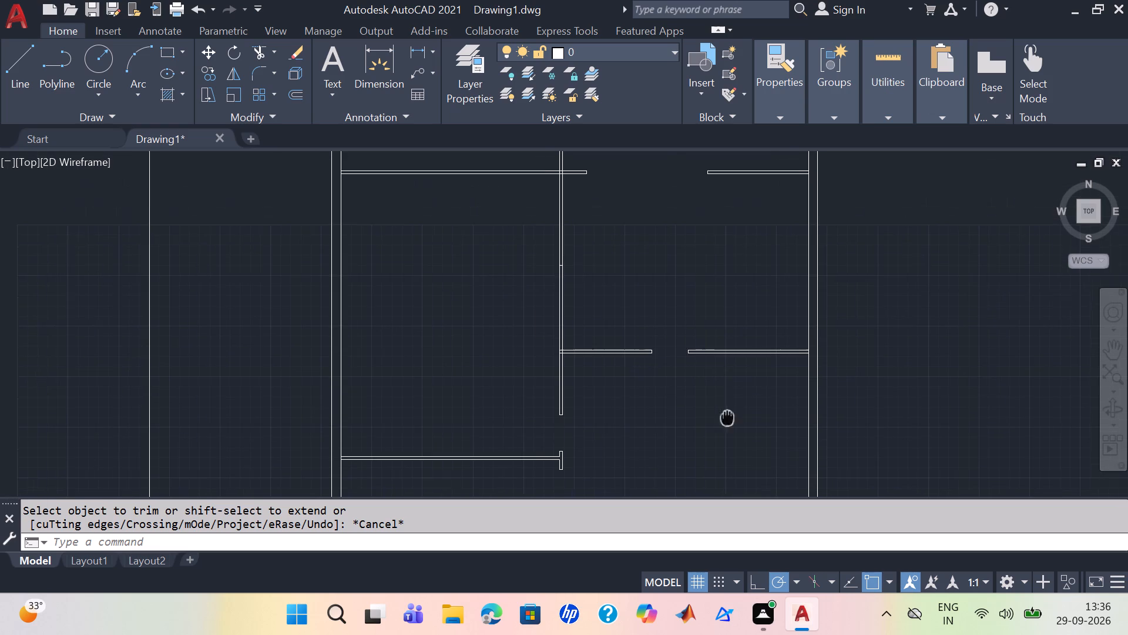
middle_click_drag(728, 418, 728, 419)
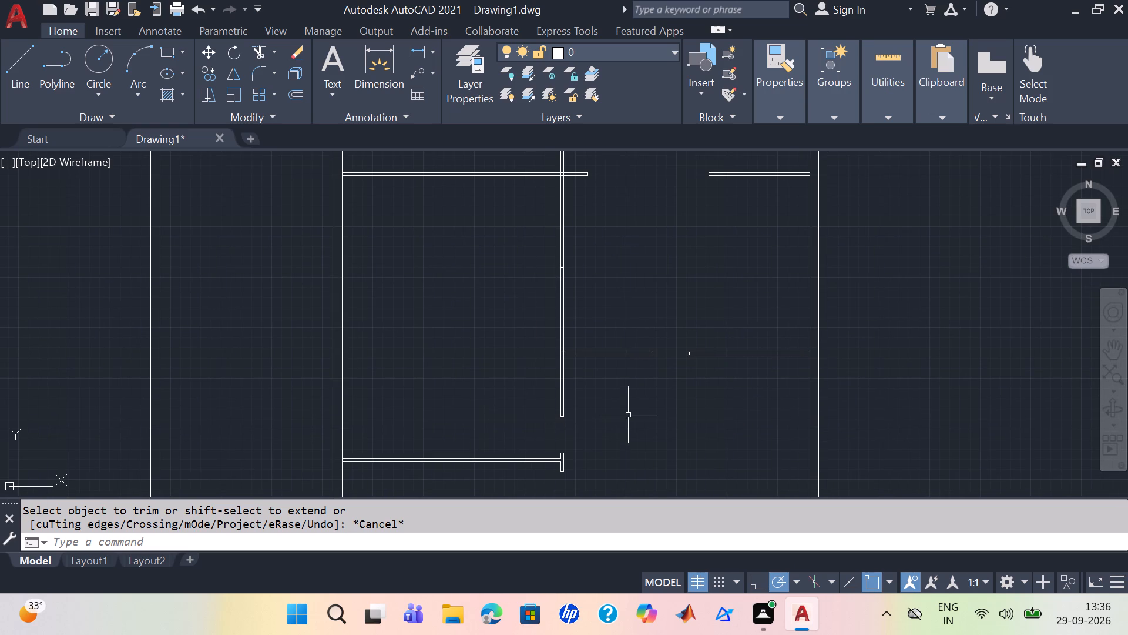
middle_click_drag(631, 403, 635, 472)
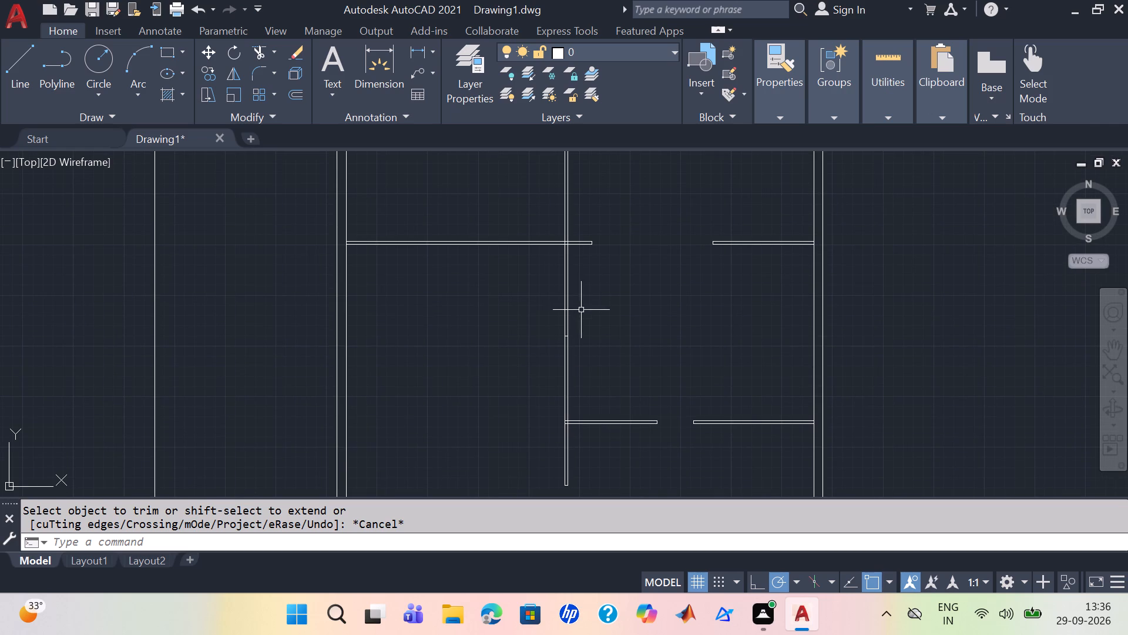
scroll(581, 310, "down", 1)
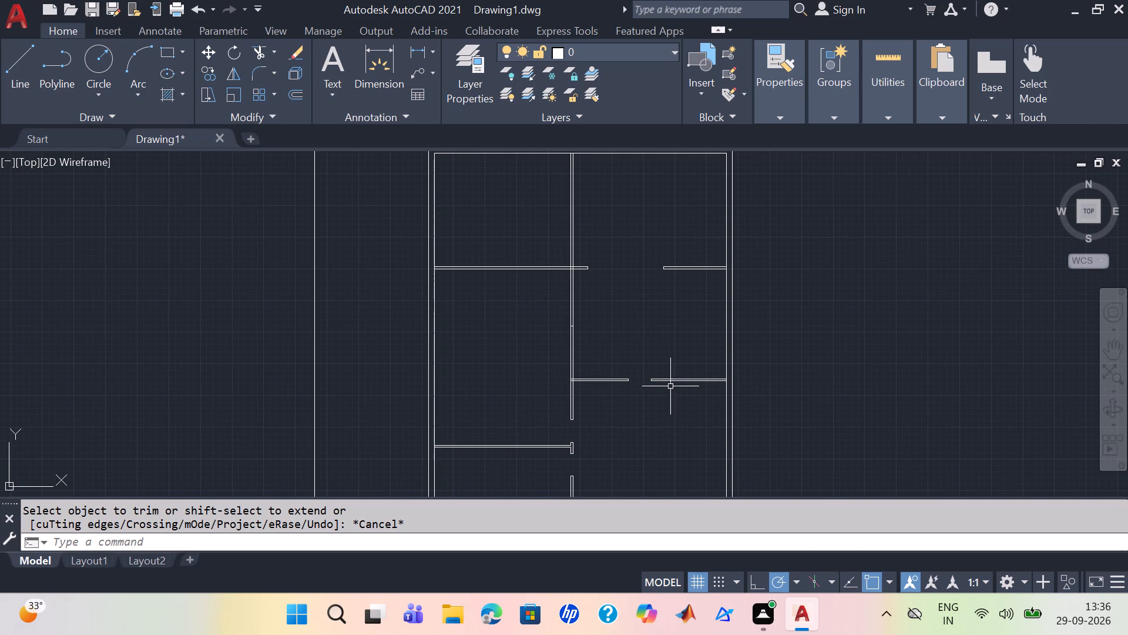
middle_click_drag(665, 409, 660, 368)
scroll(581, 396, "up", 1)
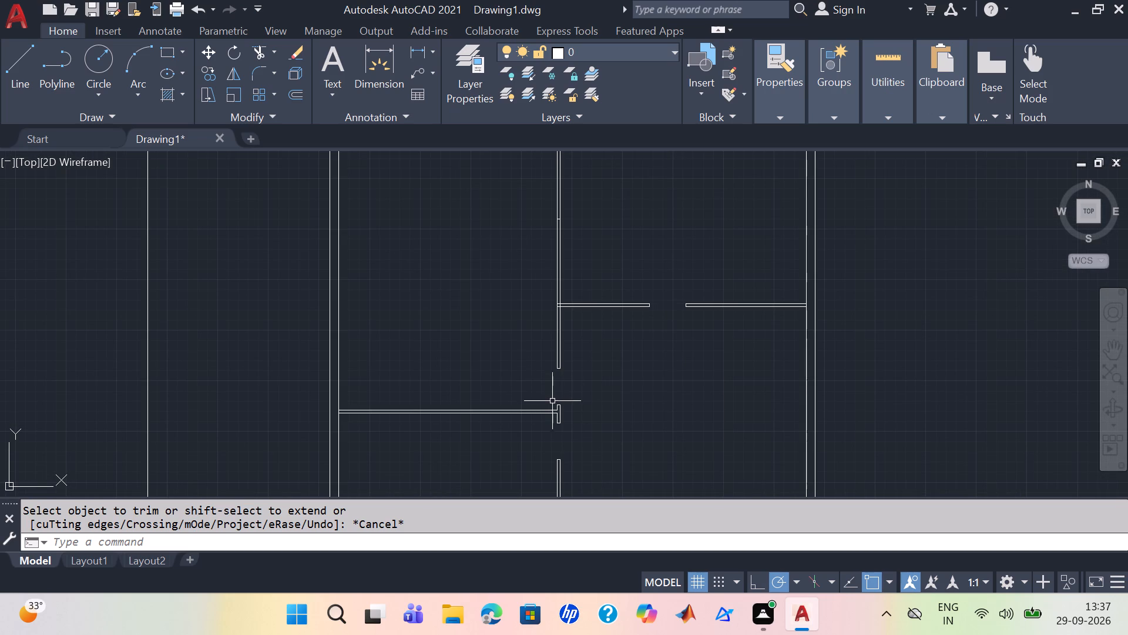
middle_click_drag(566, 405, 572, 471)
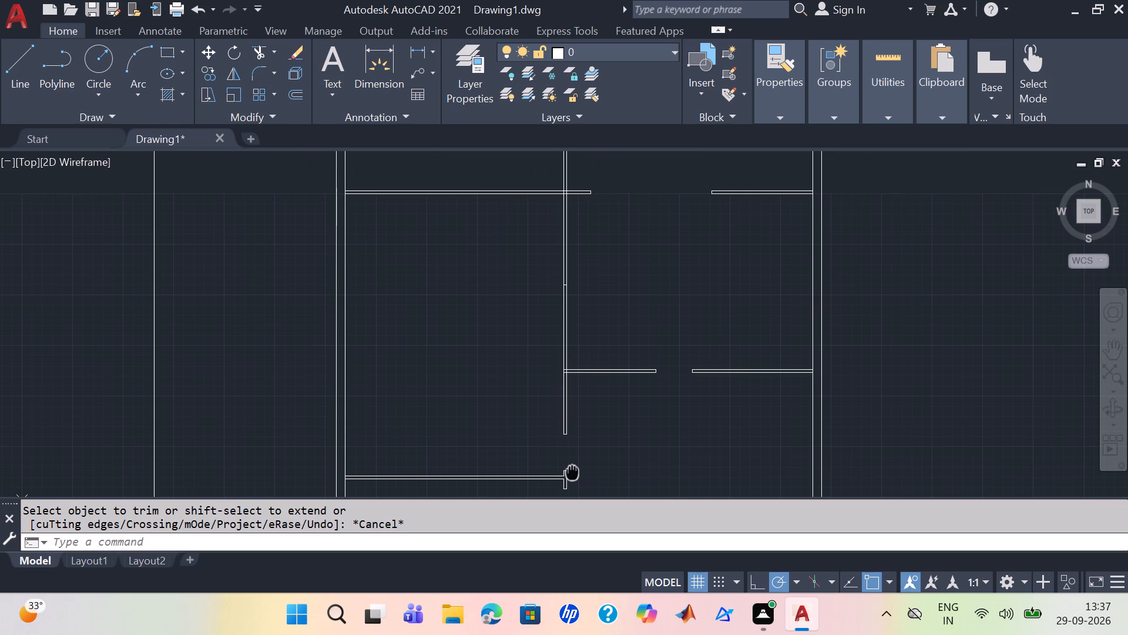
middle_click_drag(572, 471, 572, 473)
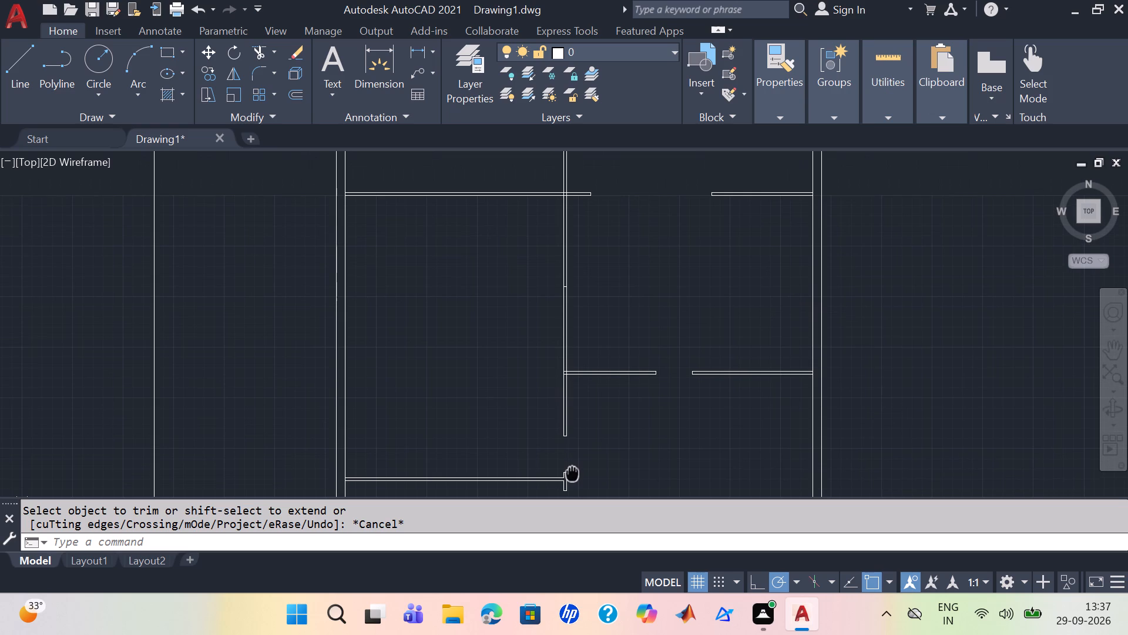
middle_click_drag(572, 473, 572, 480)
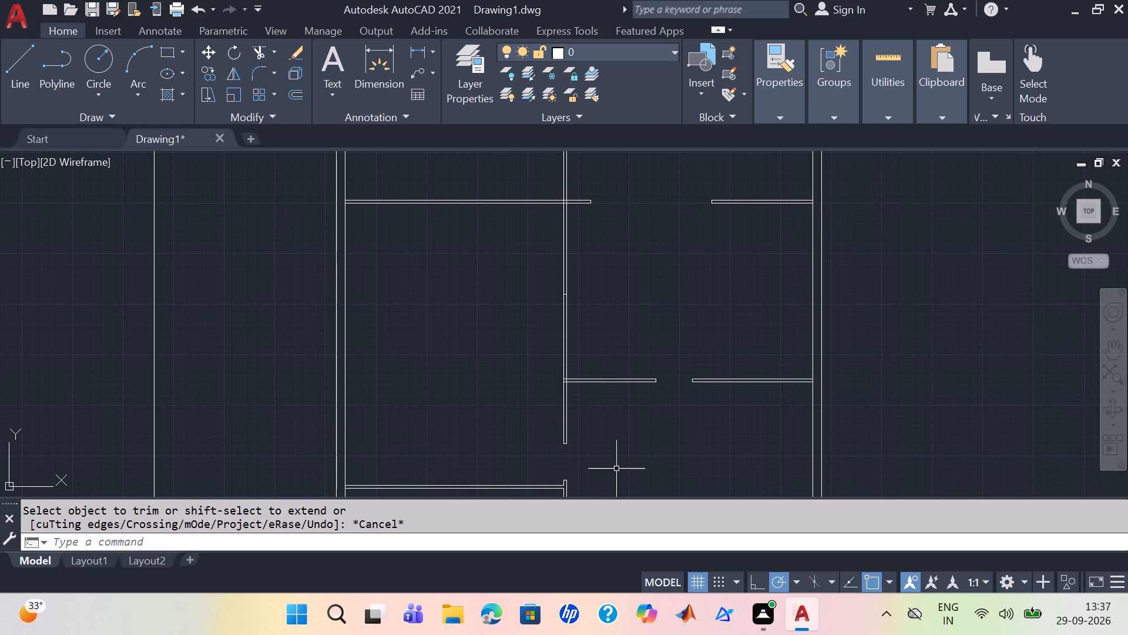
middle_click_drag(622, 444, 561, 477)
scroll(583, 449, "down", 1)
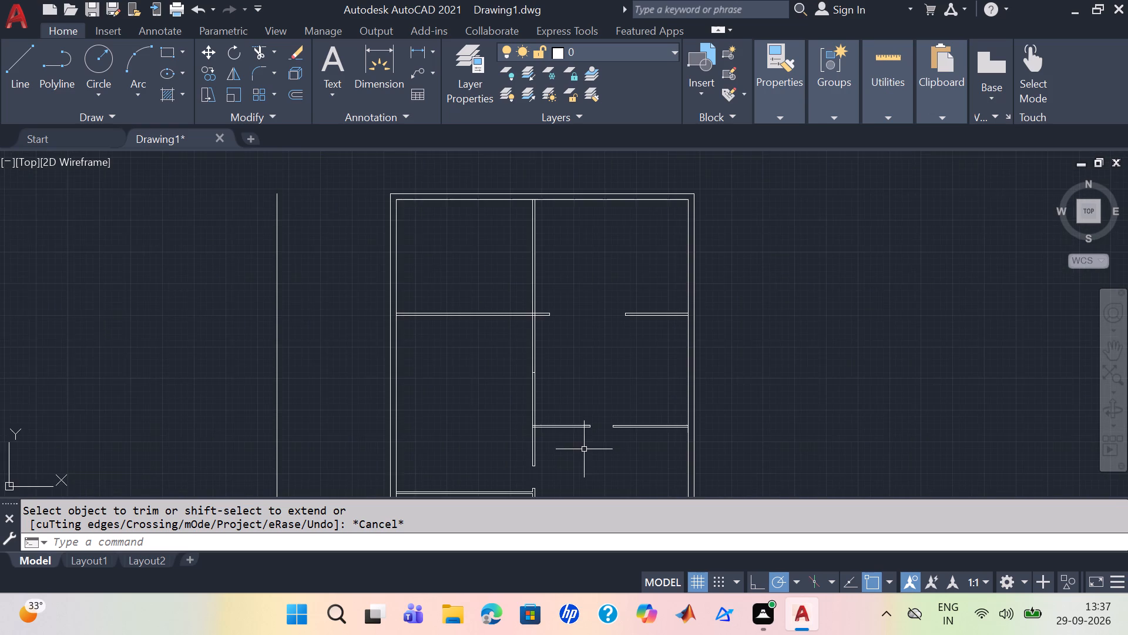
middle_click_drag(585, 449, 579, 458)
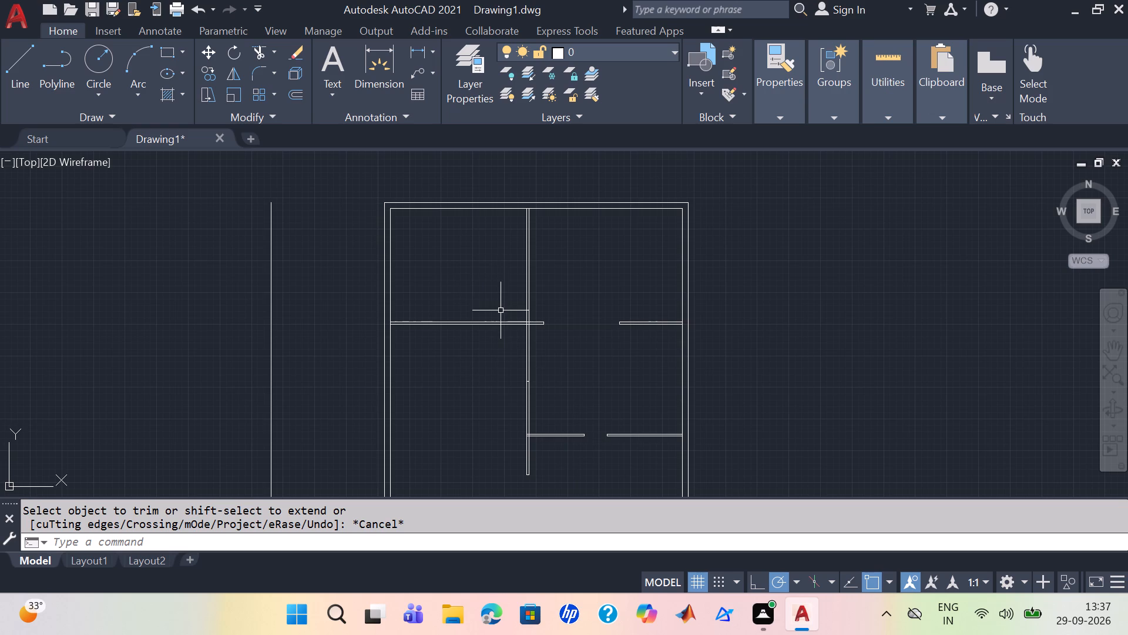
middle_click_drag(562, 392, 567, 392)
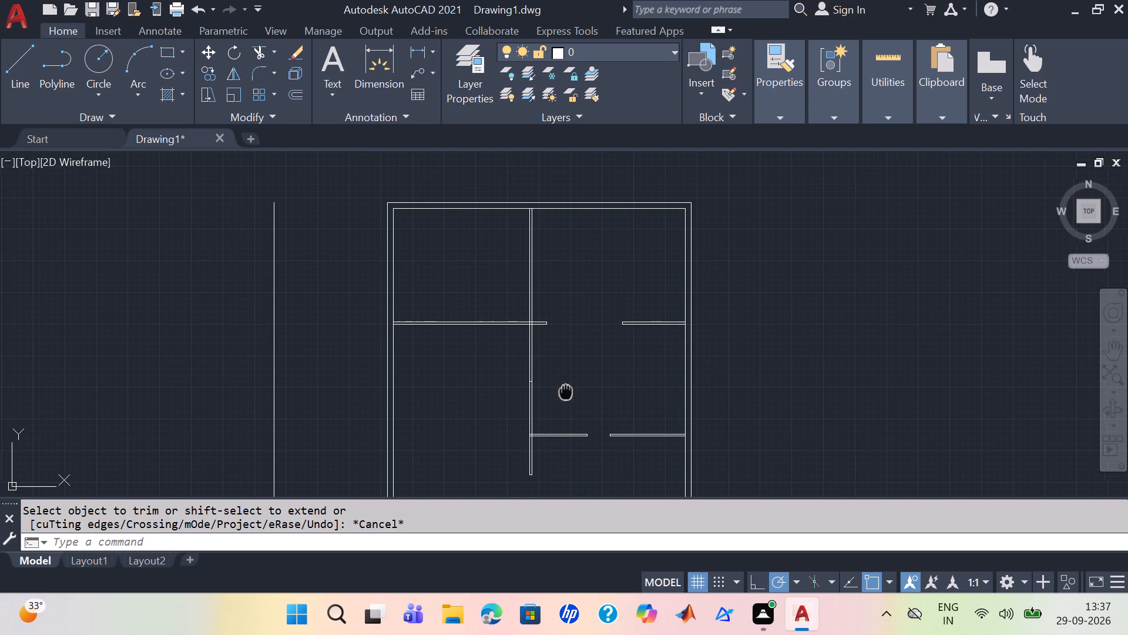
middle_click_drag(567, 392, 604, 325)
scroll(620, 324, "down", 2)
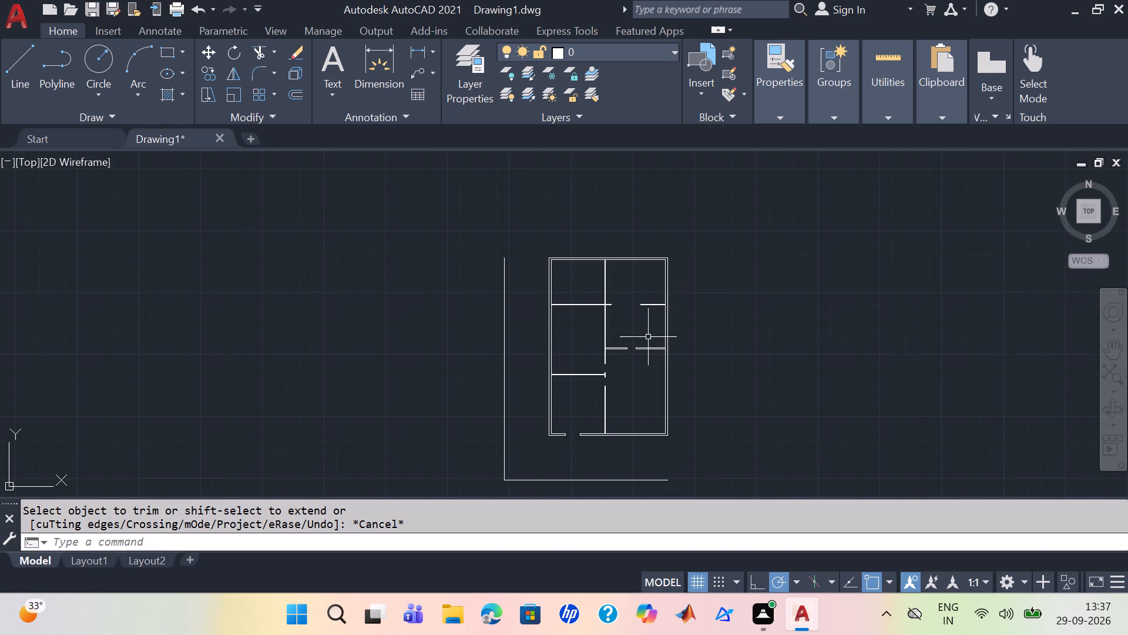
scroll(648, 337, "up", 1)
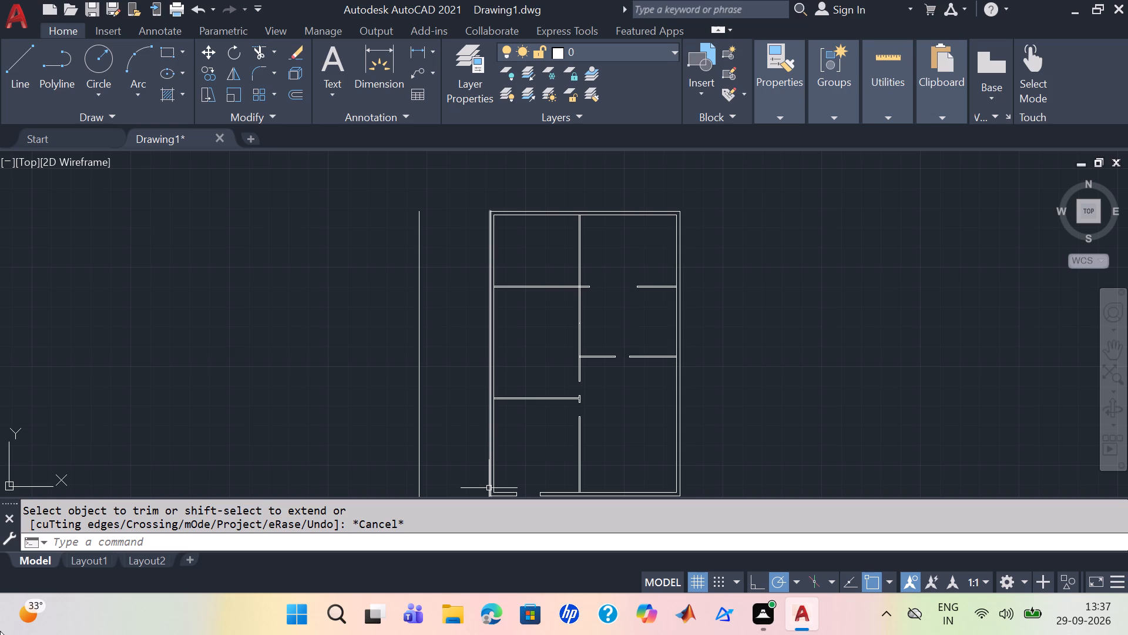
scroll(157, 623, "up", 1)
scroll(27, 620, "up", 3)
scroll(668, 406, "up", 1)
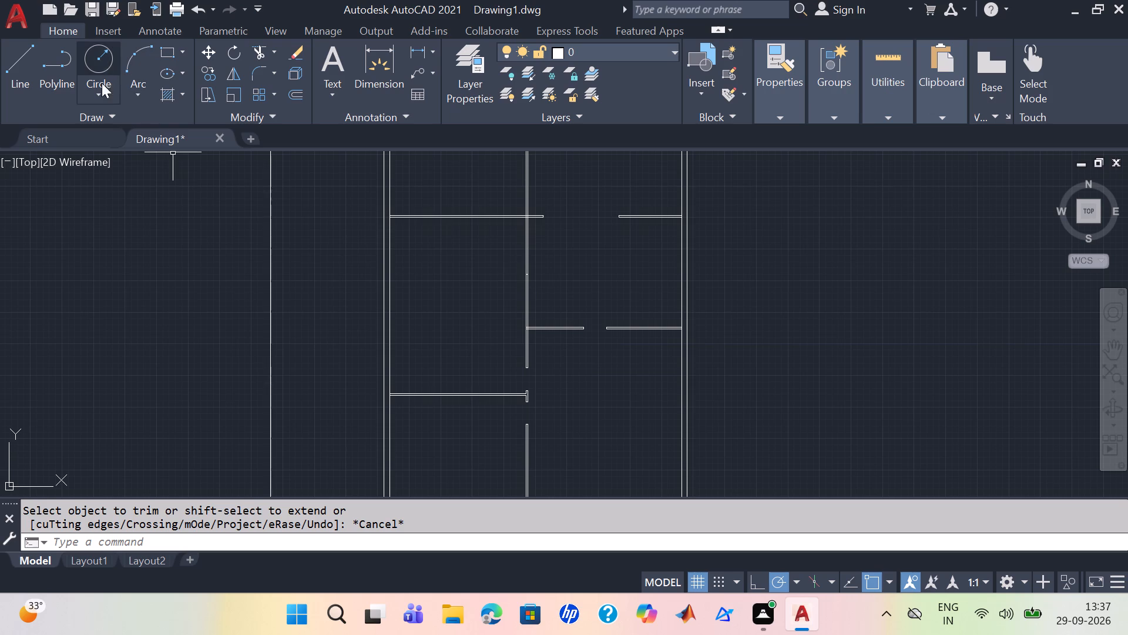
Trim away the stub of the lower east-side partition between the central partition and its opening, including its end line.
type("tr")
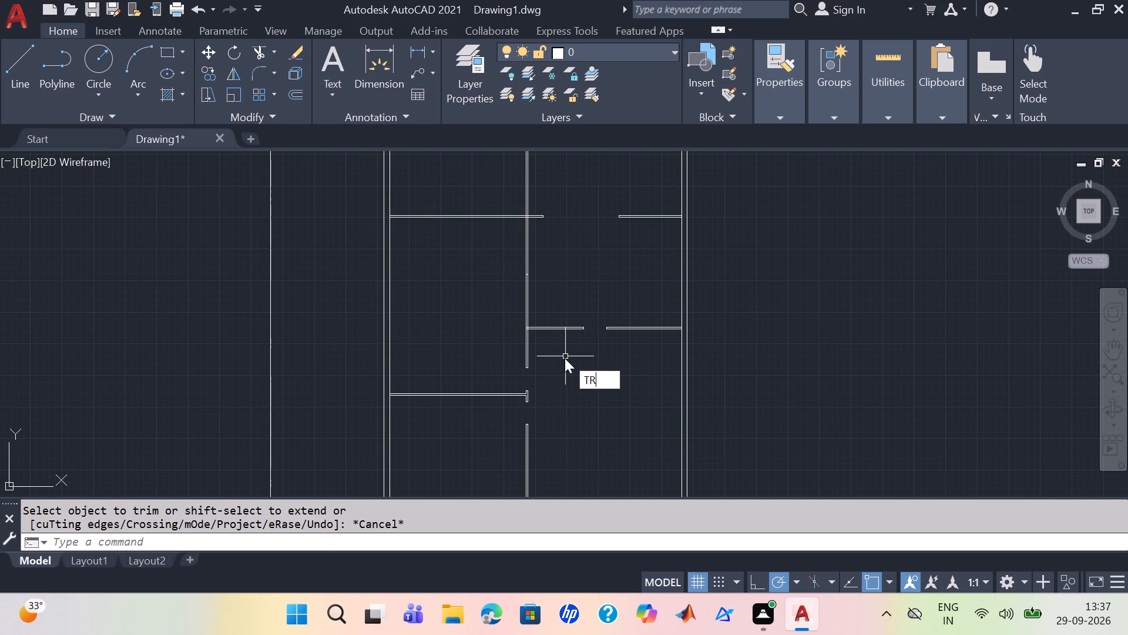
key("Return")
left_click_drag(562, 313, 562, 390)
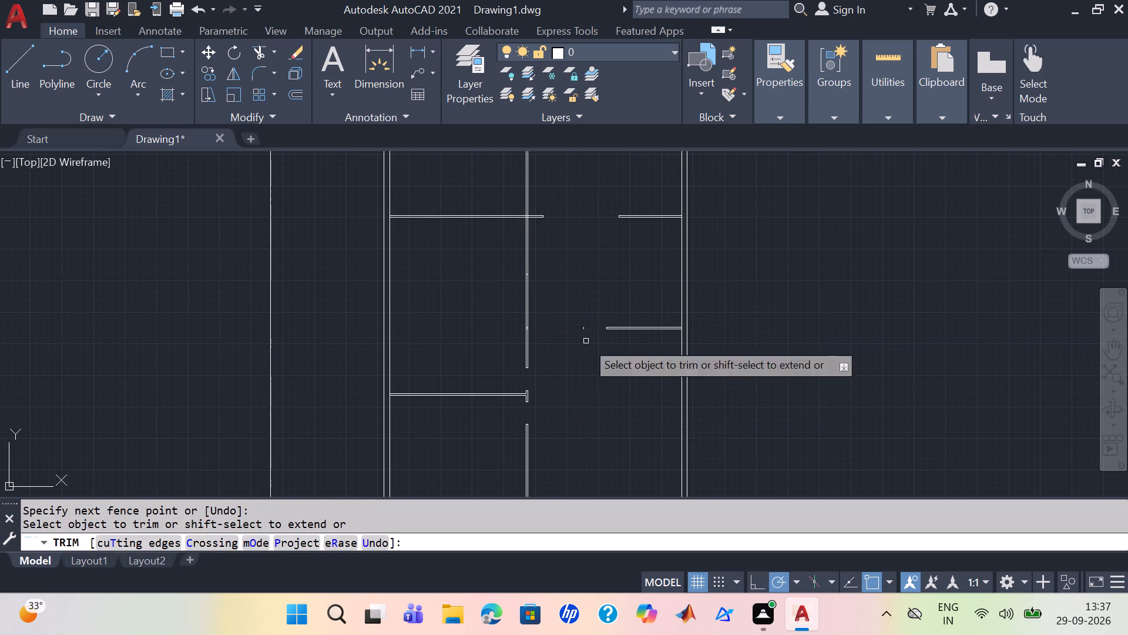
left_click_drag(590, 312, 573, 358)
left_click_drag(579, 322, 585, 339)
scroll(586, 335, "up", 3)
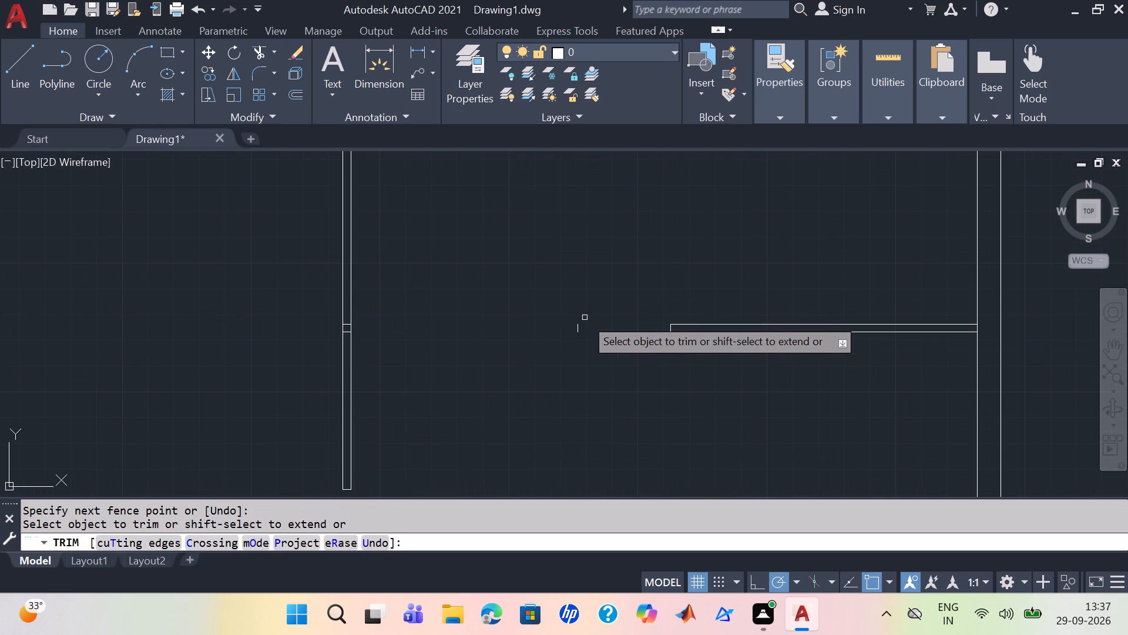
left_click_drag(581, 322, 562, 339)
Trim the two short leftover lines crossing the central partition where the removed east-side stub met it.
scroll(583, 366, "down", 4)
middle_click_drag(597, 409, 593, 348)
scroll(585, 360, "up", 2)
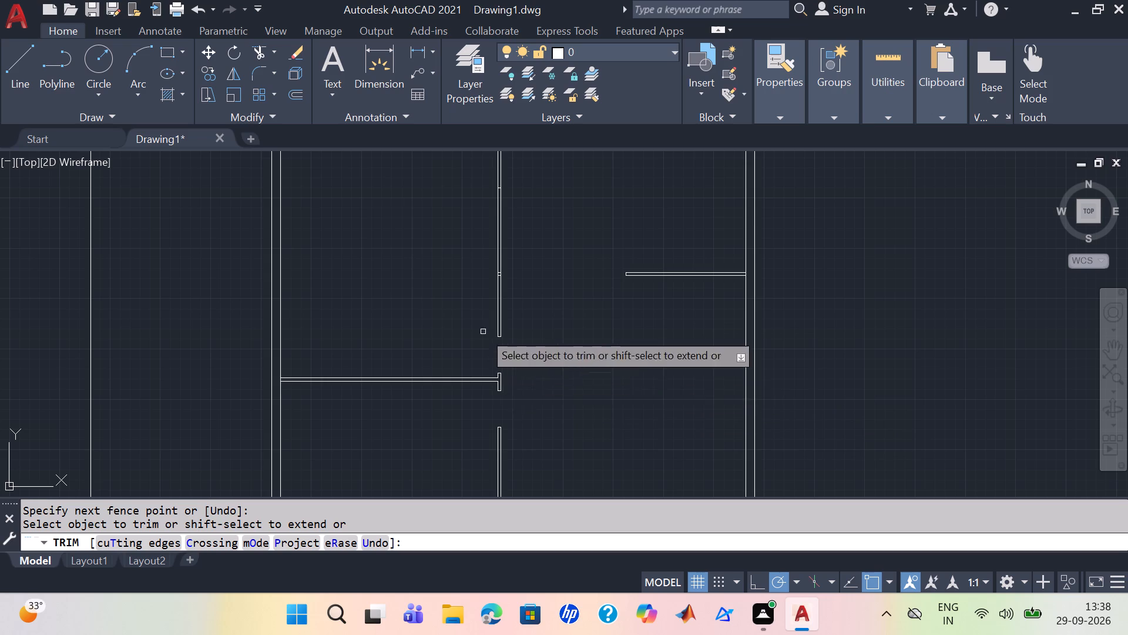
scroll(553, 393, "up", 1)
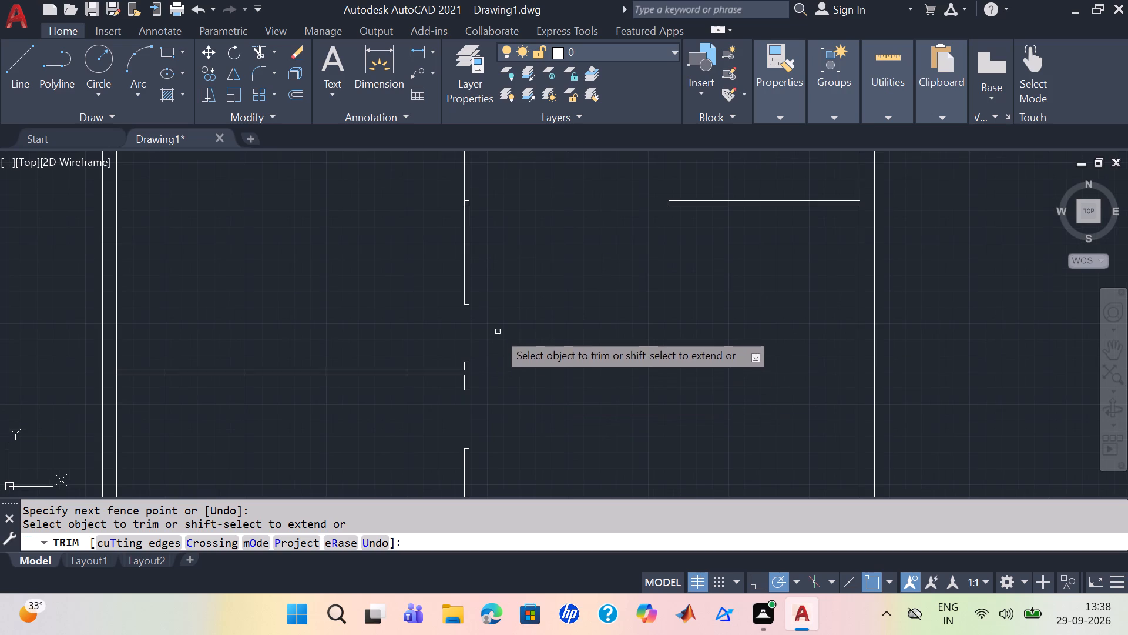
scroll(443, 304, "up", 1)
scroll(519, 331, "down", 2)
scroll(533, 303, "up", 1)
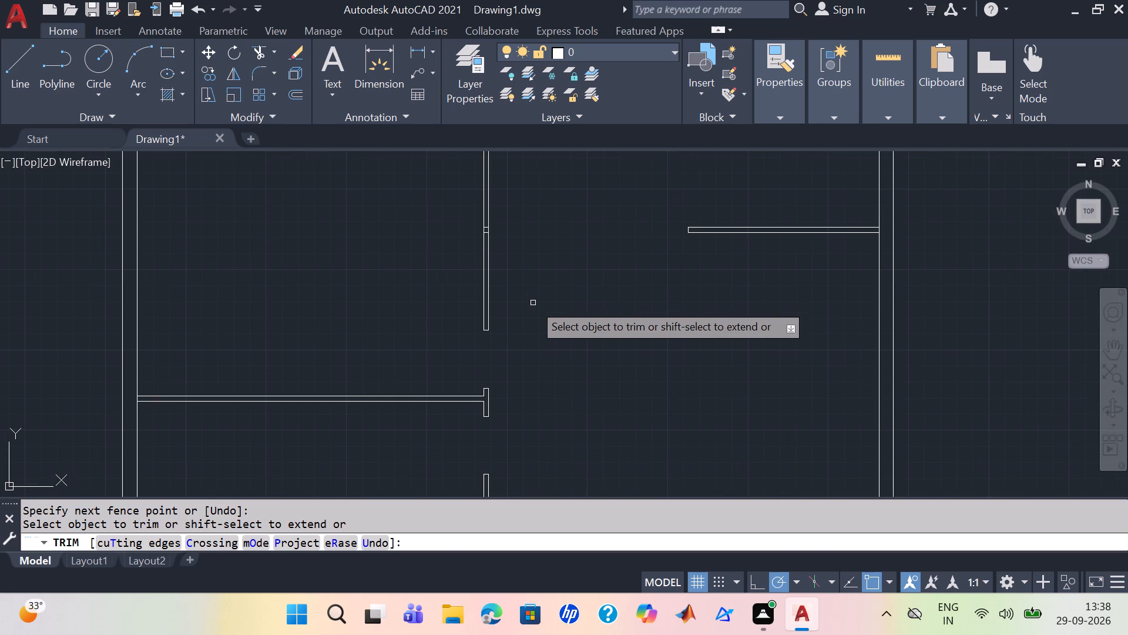
middle_click_drag(536, 301, 552, 383)
scroll(532, 387, "up", 4)
middle_click_drag(449, 218, 566, 482)
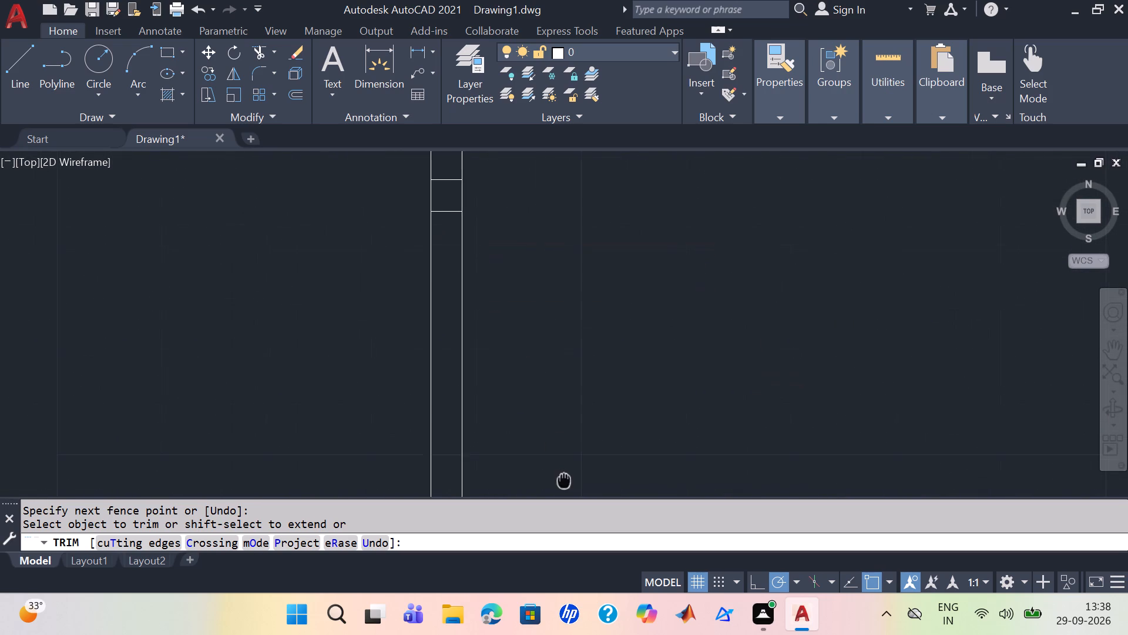
middle_click_drag(566, 482, 570, 484)
scroll(636, 413, "down", 3)
middle_click_drag(626, 326, 626, 343)
scroll(596, 422, "up", 3)
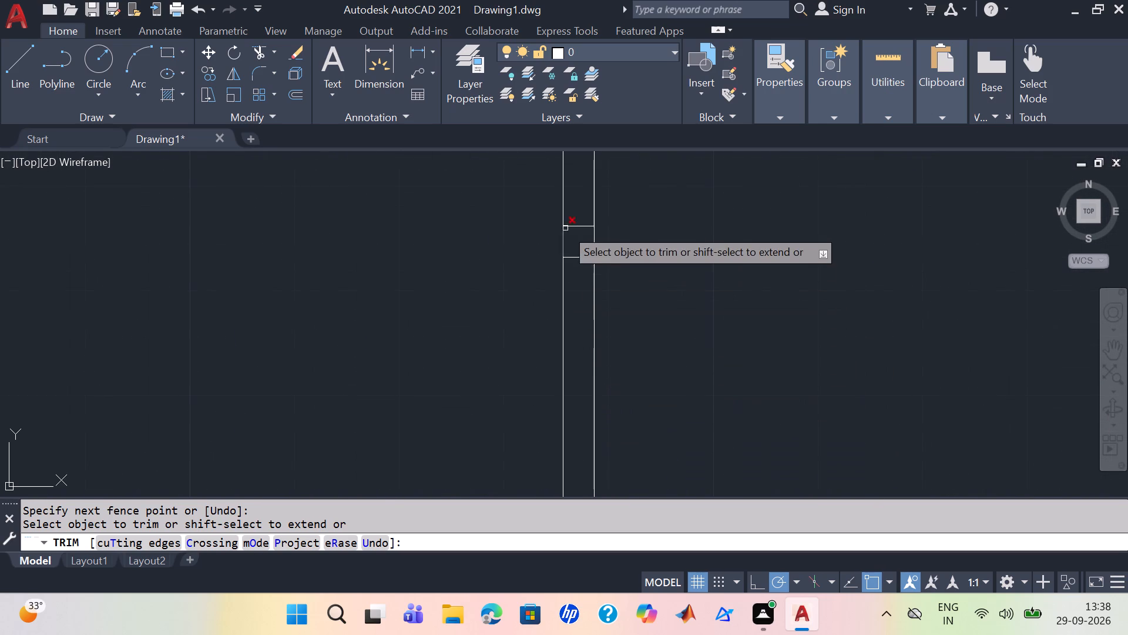
left_click_drag(569, 217, 578, 280)
Trim the short horizontal line crossing the central partition just south of the northeast room's wall.
scroll(639, 298, "down", 3)
middle_click_drag(686, 425, 647, 438)
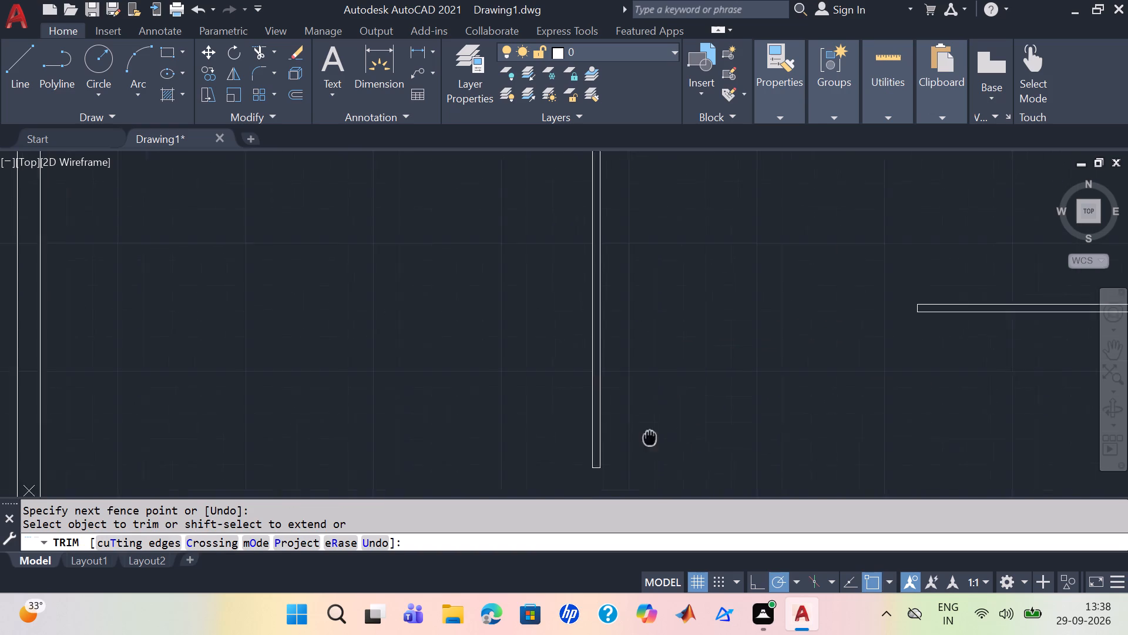
middle_click_drag(647, 438, 621, 523)
scroll(670, 342, "down", 1)
middle_click_drag(654, 250, 654, 374)
scroll(613, 368, "up", 3)
left_click_drag(557, 370, 560, 425)
scroll(666, 396, "down", 4)
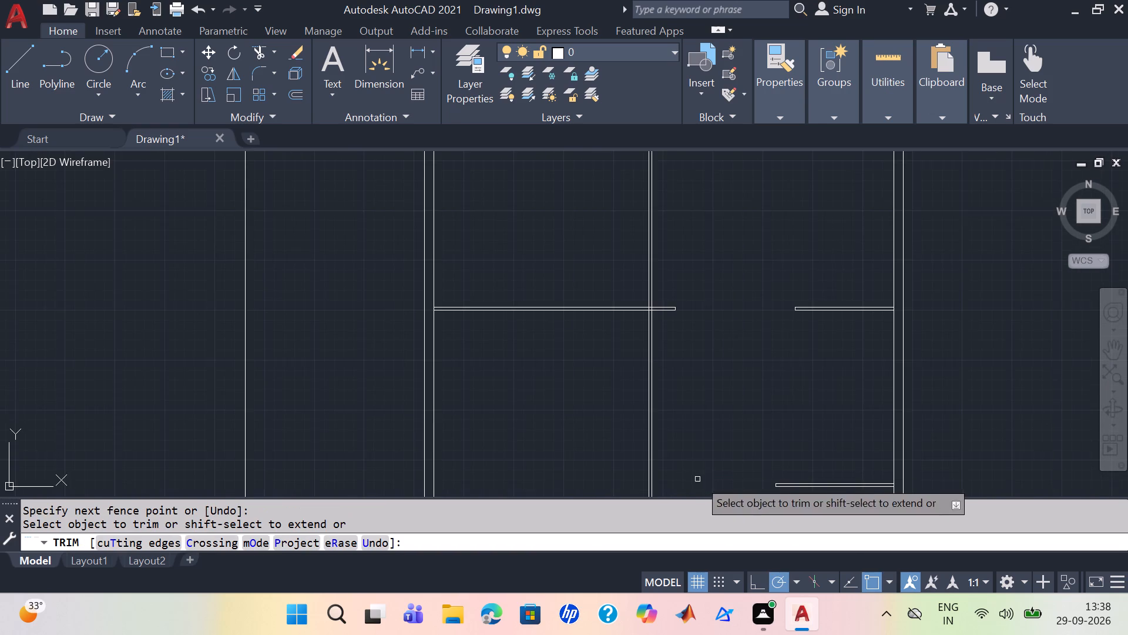
Extend both lines of the central partition south to close the opening just above its junction with the west-side partition.
middle_click_drag(699, 479, 686, 320)
scroll(688, 353, "up", 2)
scroll(676, 399, "up", 1)
scroll(675, 393, "down", 2)
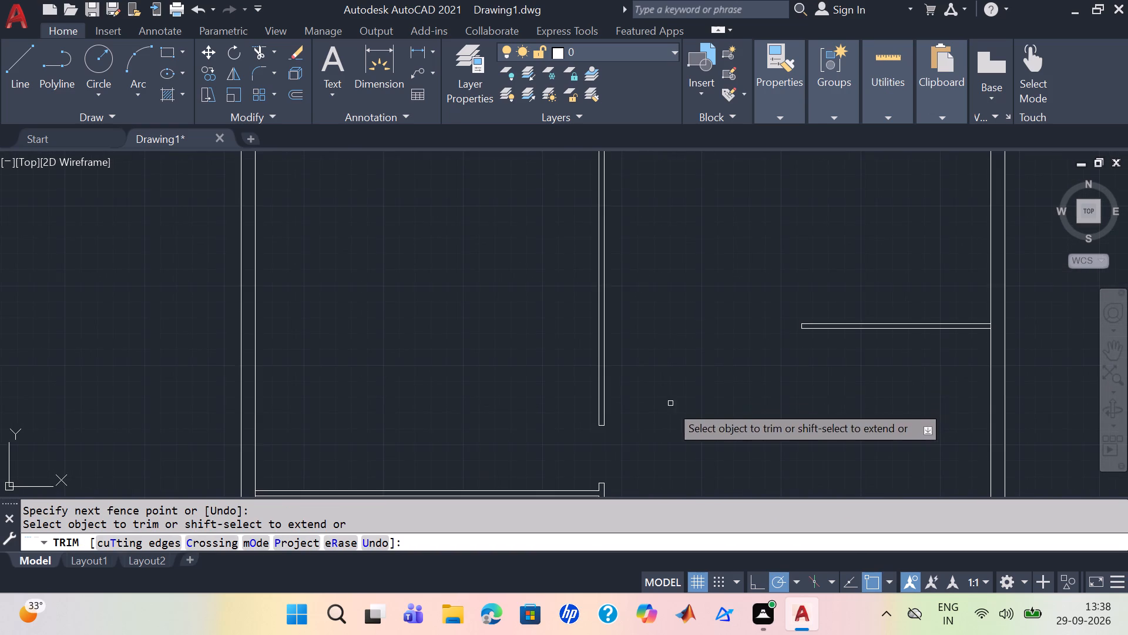
middle_click_drag(667, 410, 667, 292)
key("e")
key("x")
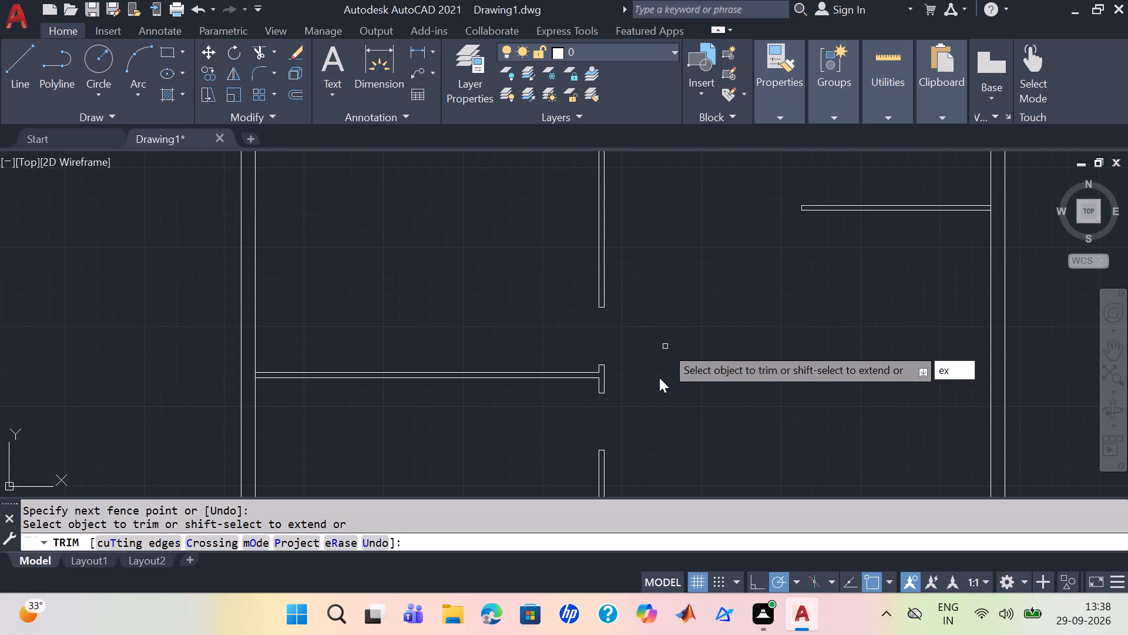
key("Escape")
type("ec")
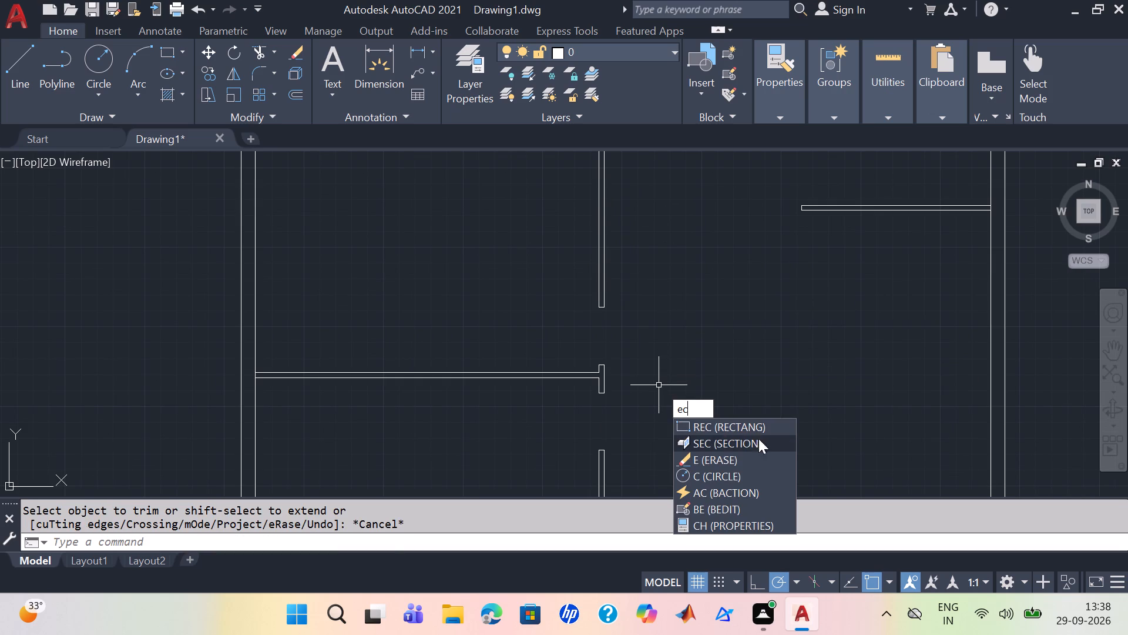
key("BackSpace")
key("x")
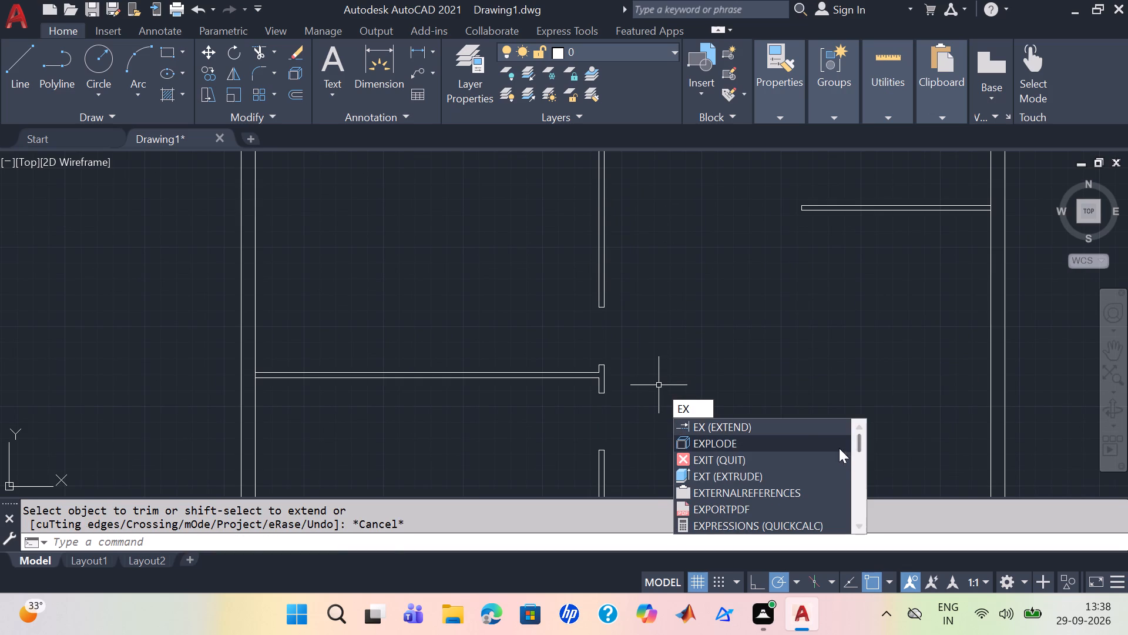
left_click(814, 431)
scroll(577, 334, "up", 2)
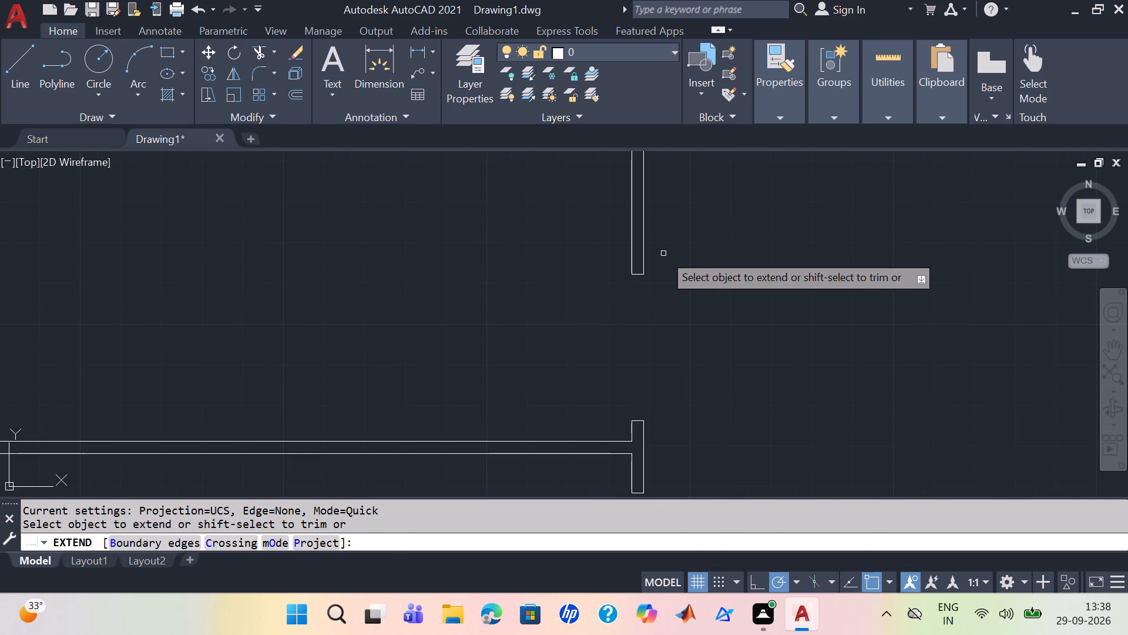
left_click(634, 273)
left_click(645, 276)
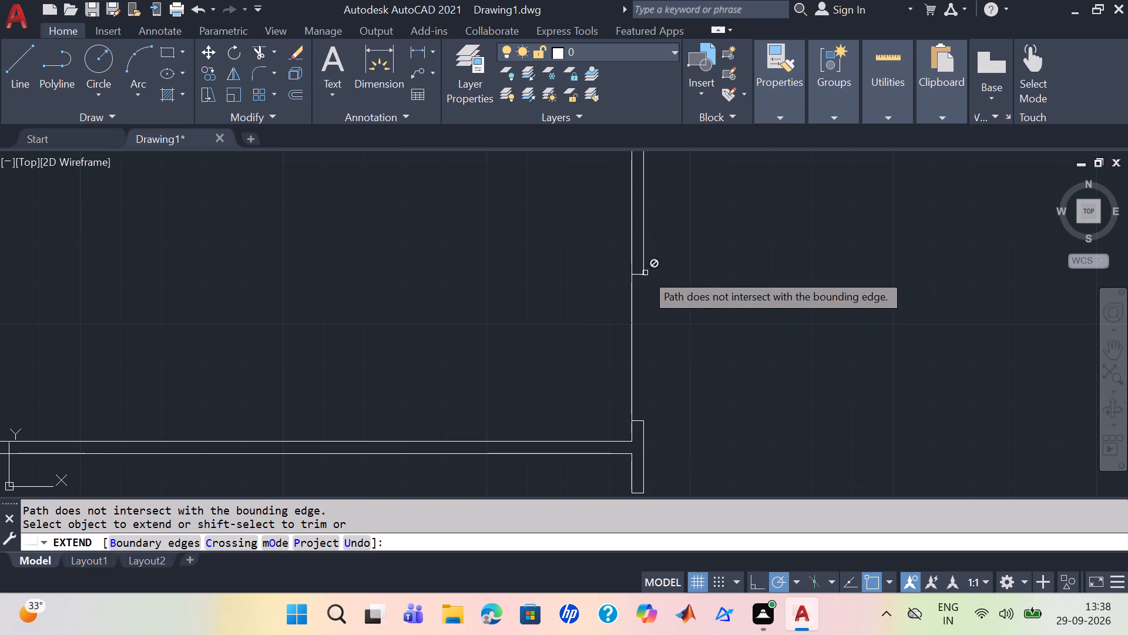
left_click(645, 269)
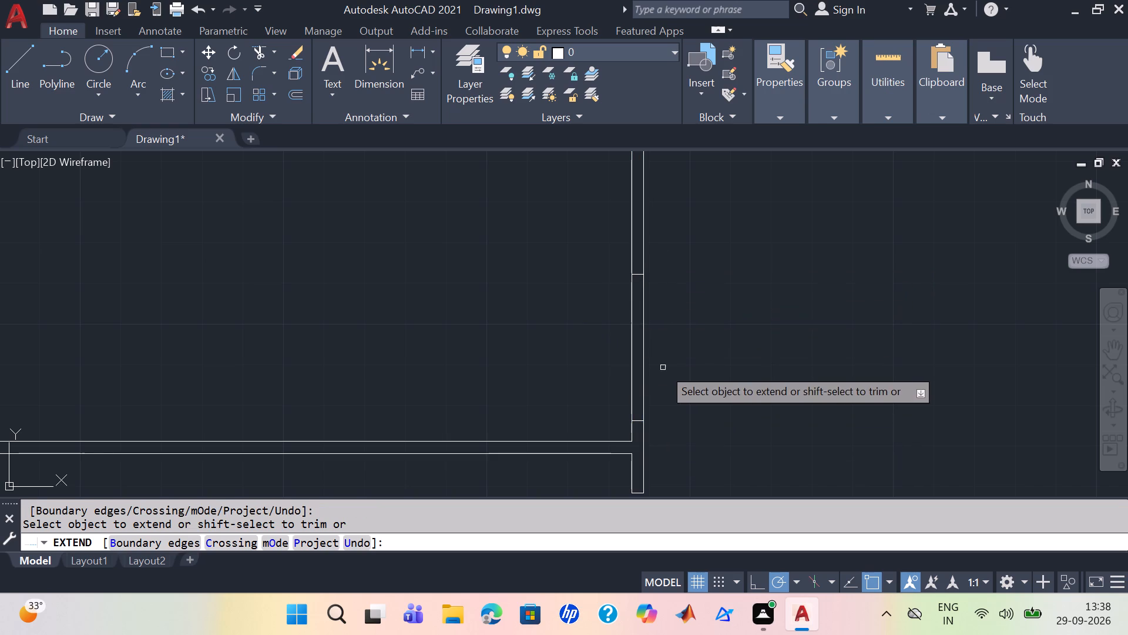
scroll(730, 359, "down", 1)
key("Escape")
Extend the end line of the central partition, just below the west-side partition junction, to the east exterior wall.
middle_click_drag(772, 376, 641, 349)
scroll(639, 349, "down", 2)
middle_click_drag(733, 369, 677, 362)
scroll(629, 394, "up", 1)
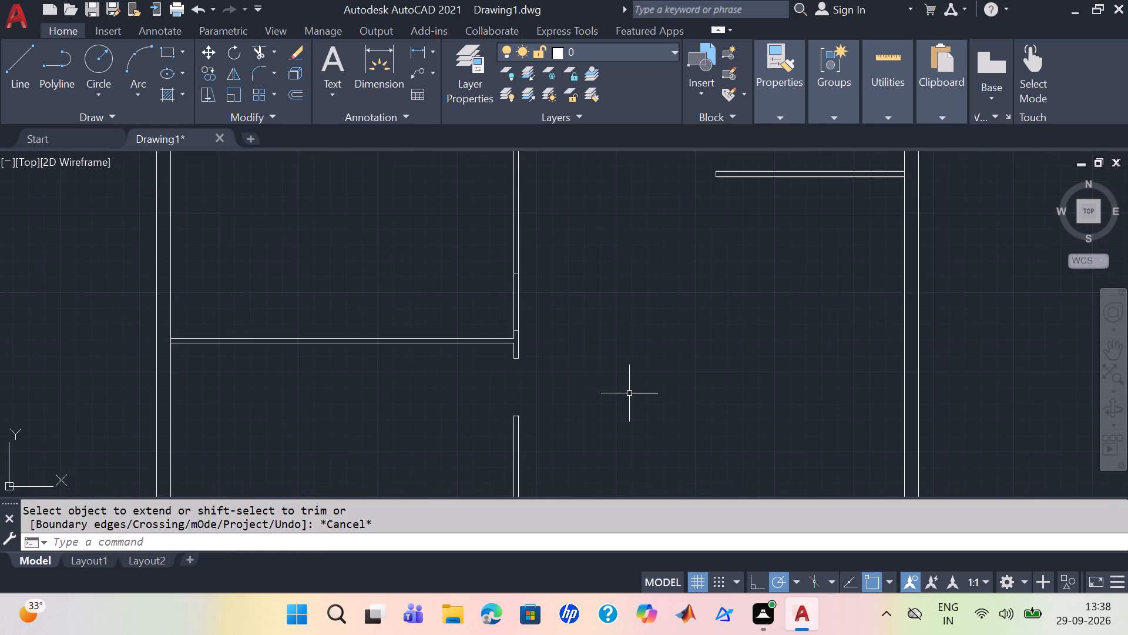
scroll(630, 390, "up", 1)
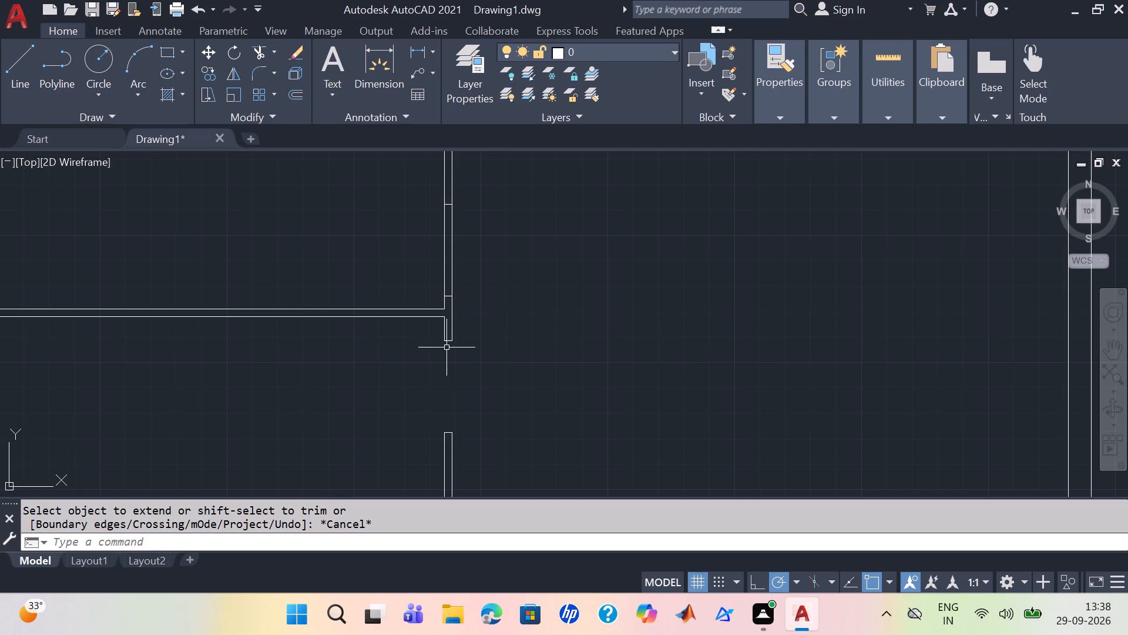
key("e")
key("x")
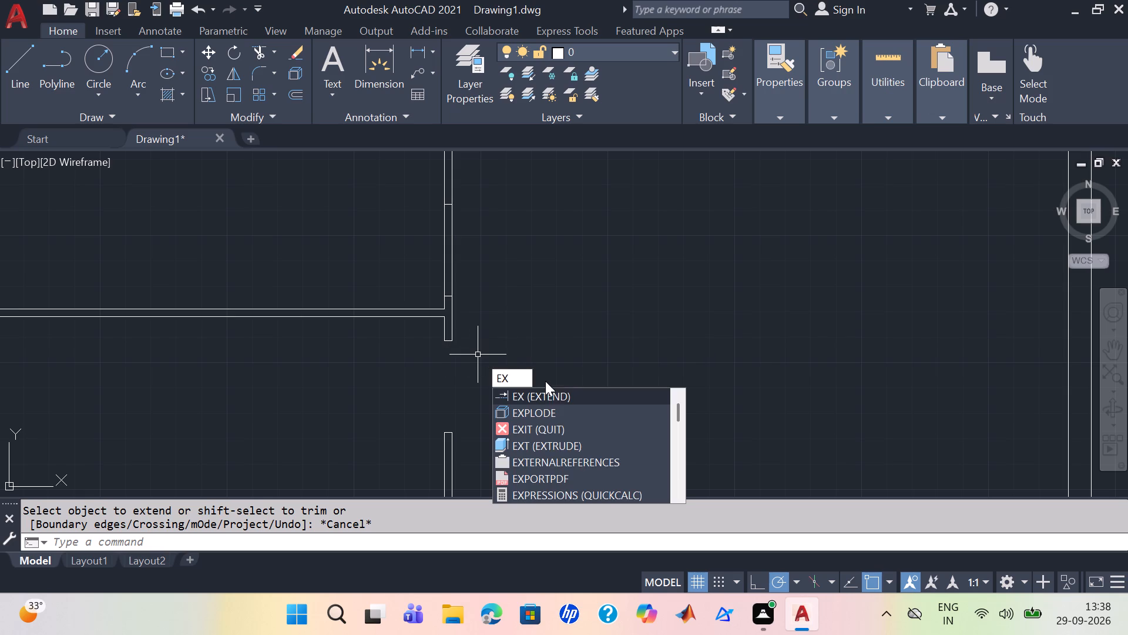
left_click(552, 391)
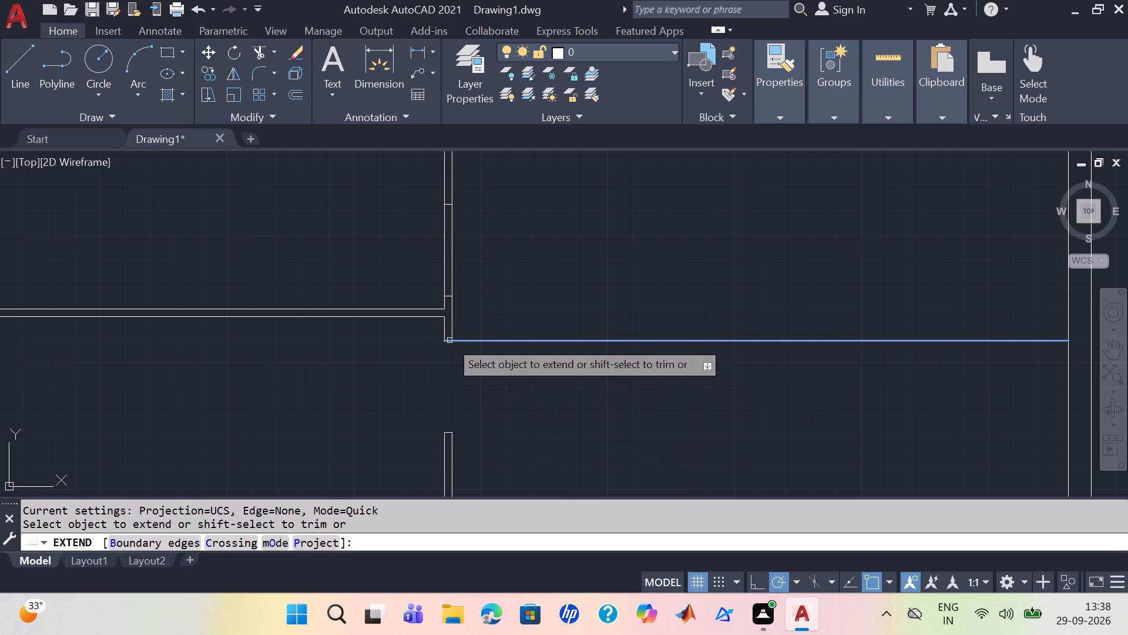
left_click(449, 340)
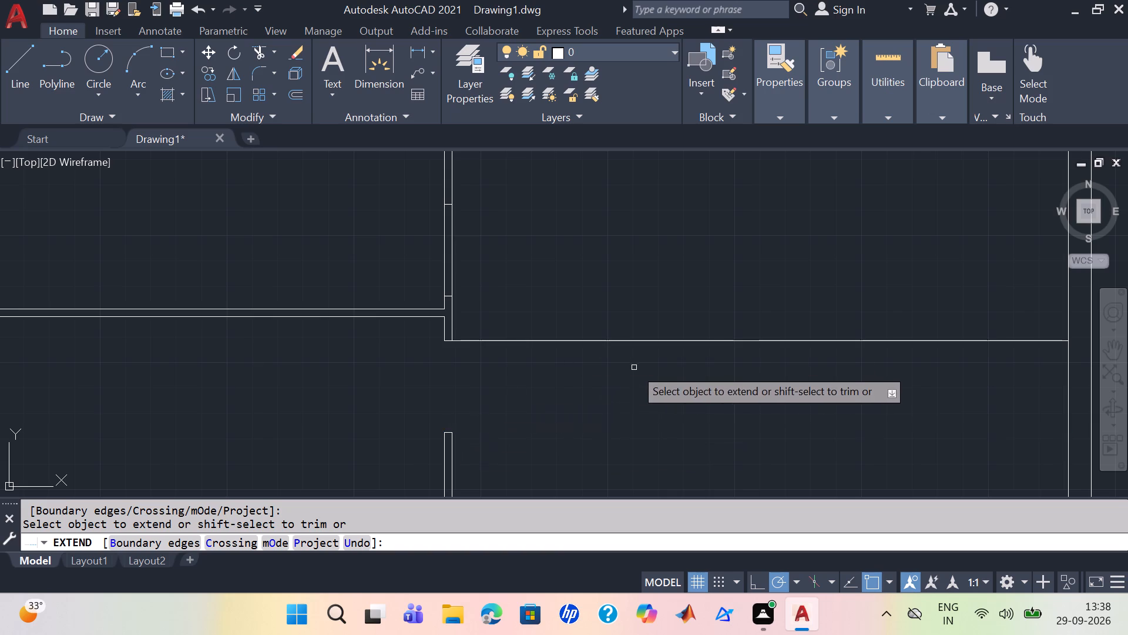
Look over the southern half of the plan, examining the extended line, central partition opening and south exterior wall.
scroll(637, 367, "down", 2)
middle_click_drag(700, 407, 600, 379)
scroll(600, 412, "down", 1)
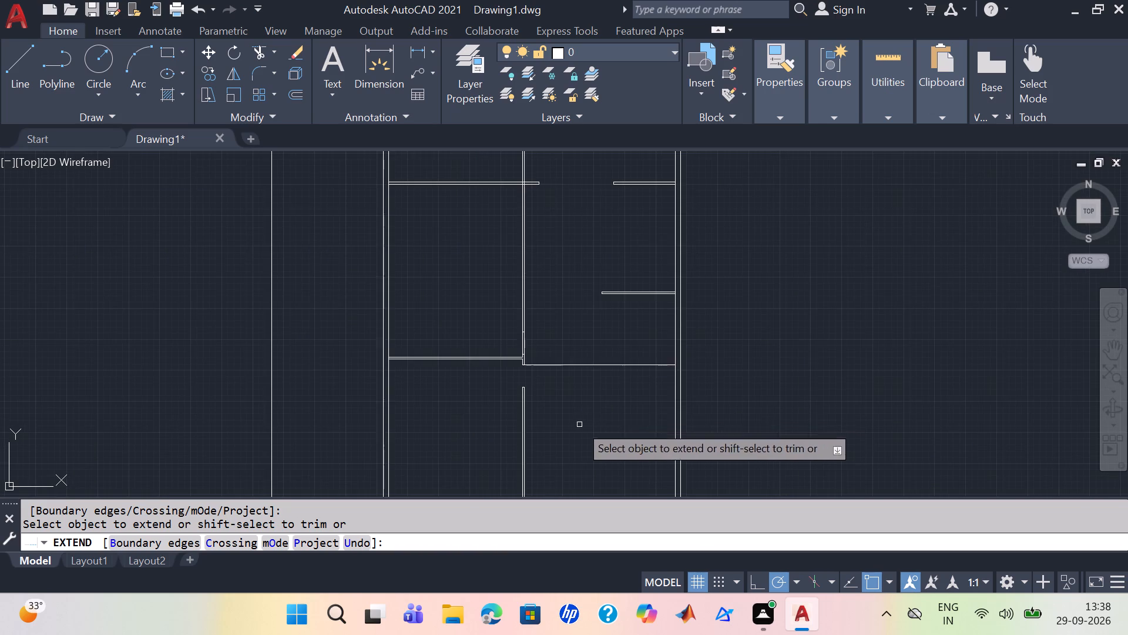
middle_click_drag(579, 425, 601, 365)
scroll(582, 425, "down", 1)
scroll(603, 376, "up", 2)
scroll(603, 376, "down", 1)
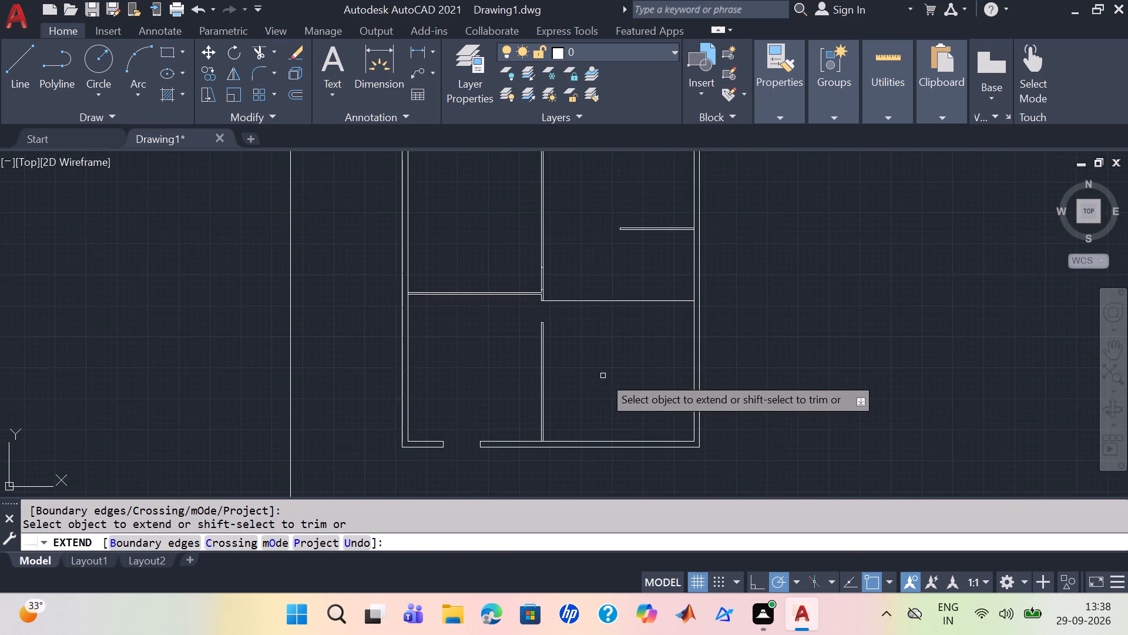
scroll(598, 366, "up", 2)
middle_click_drag(585, 321, 584, 420)
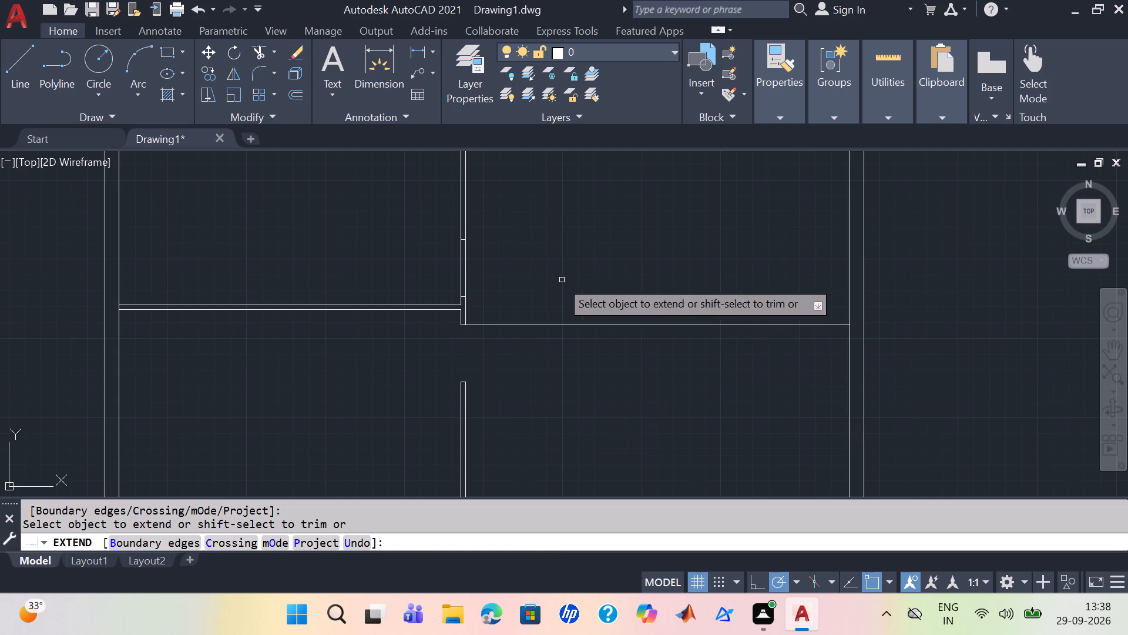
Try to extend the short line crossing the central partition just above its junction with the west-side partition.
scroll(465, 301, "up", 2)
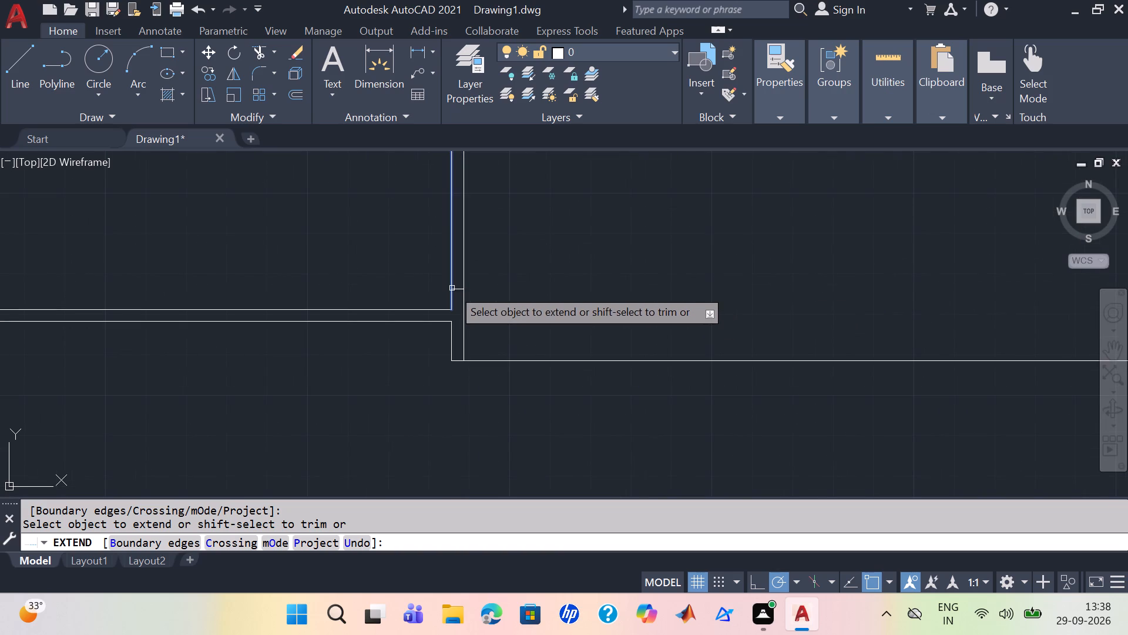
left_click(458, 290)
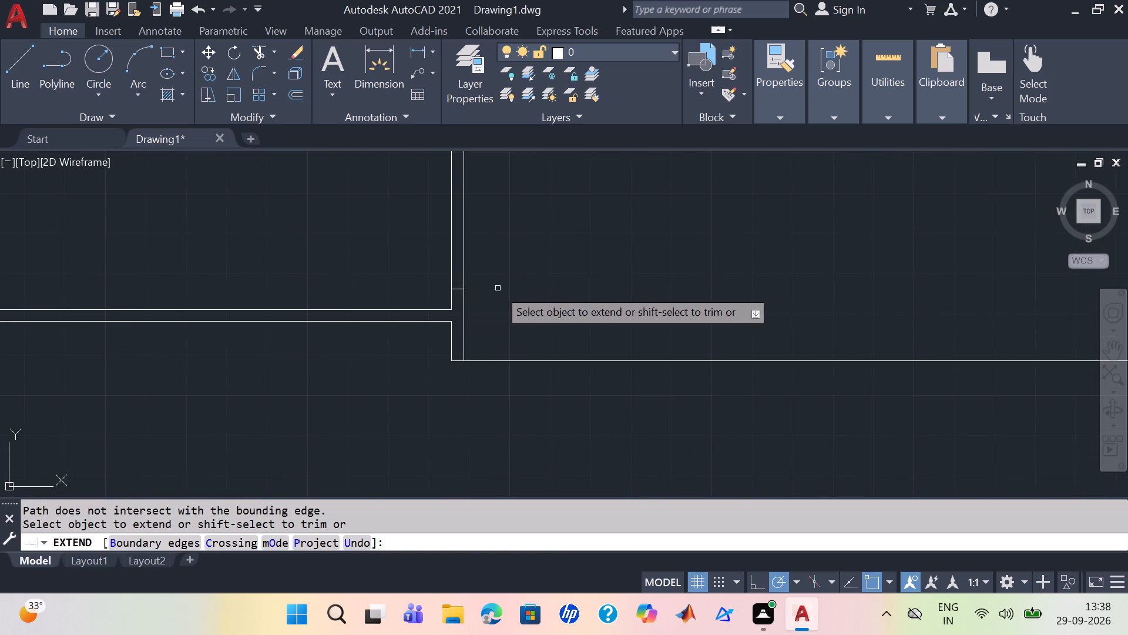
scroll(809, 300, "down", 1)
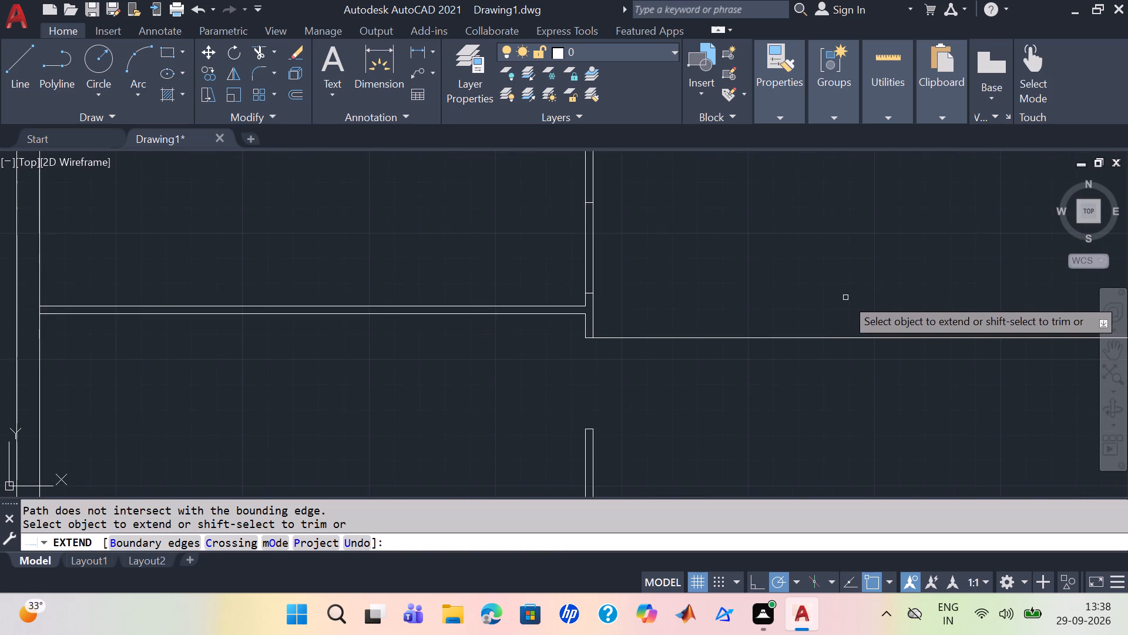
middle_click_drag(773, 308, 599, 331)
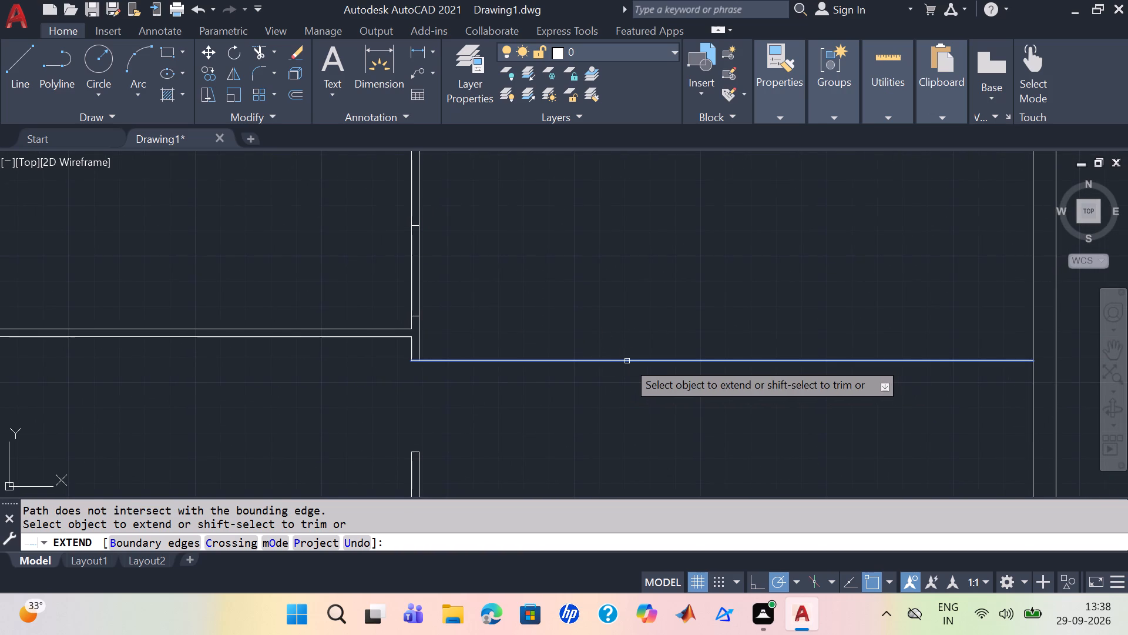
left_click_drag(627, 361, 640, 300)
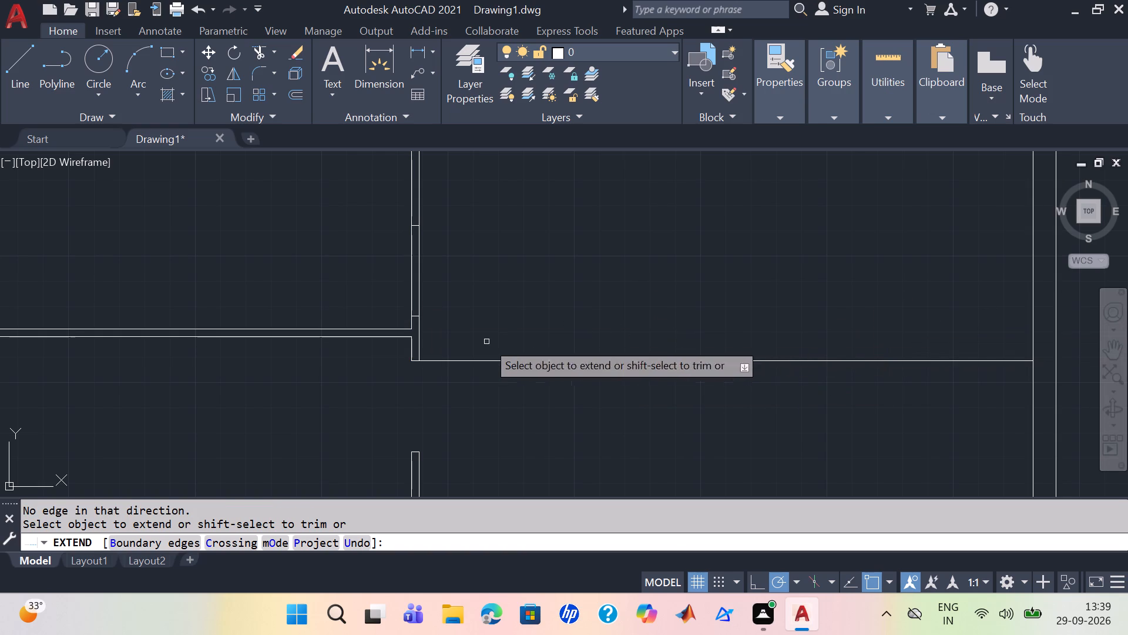
Extend the upper line of the west-side partition across the central partition to the east exterior wall.
left_click(402, 327)
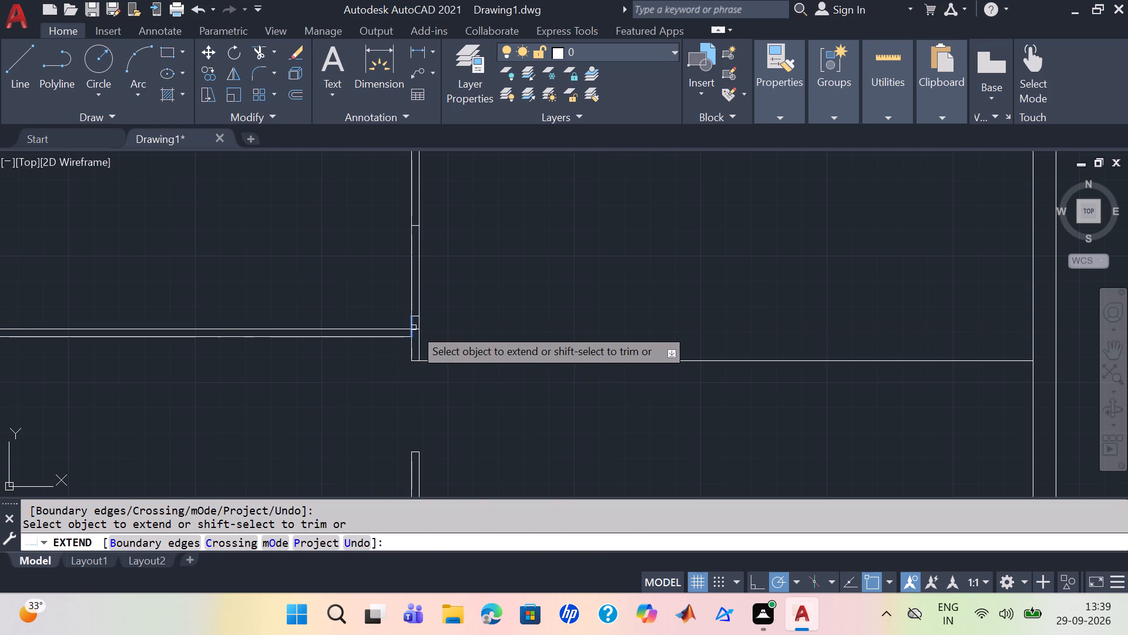
left_click(407, 329)
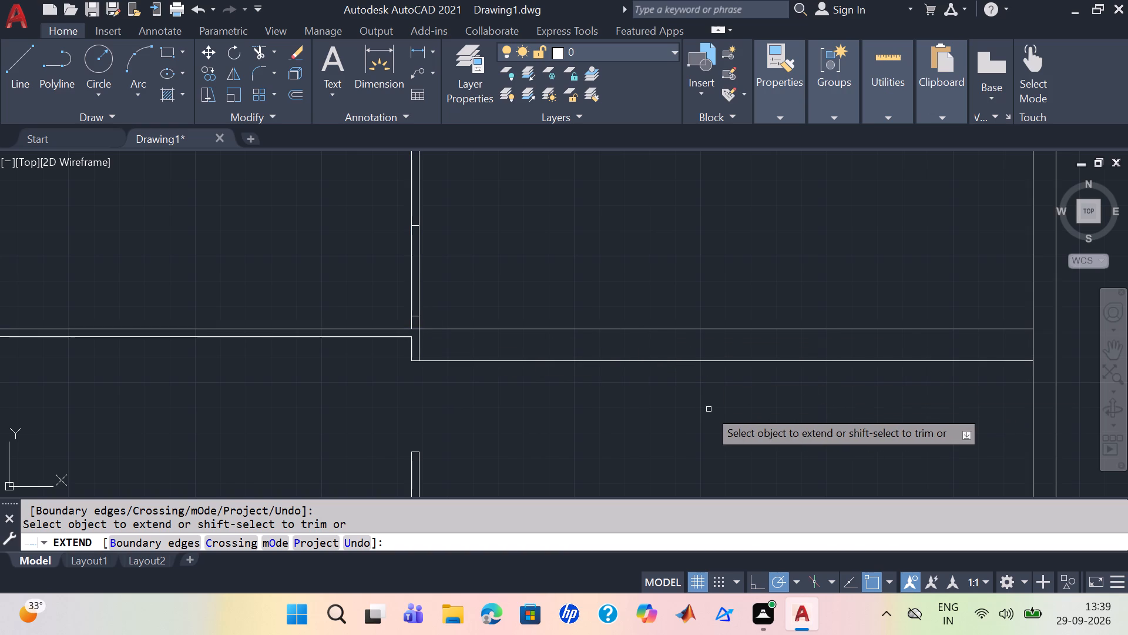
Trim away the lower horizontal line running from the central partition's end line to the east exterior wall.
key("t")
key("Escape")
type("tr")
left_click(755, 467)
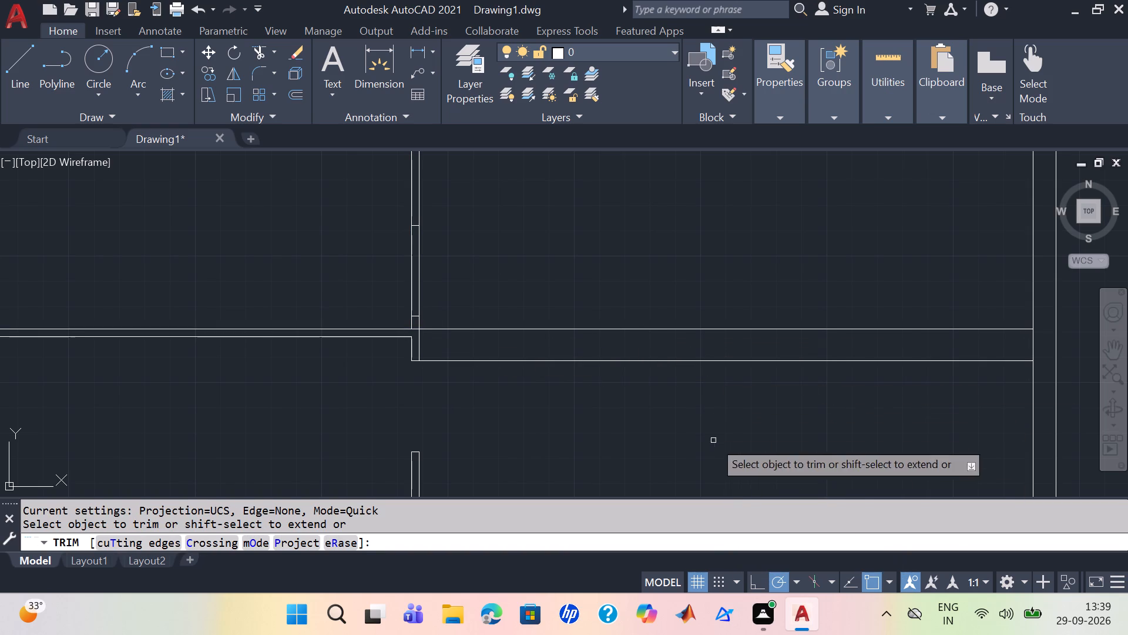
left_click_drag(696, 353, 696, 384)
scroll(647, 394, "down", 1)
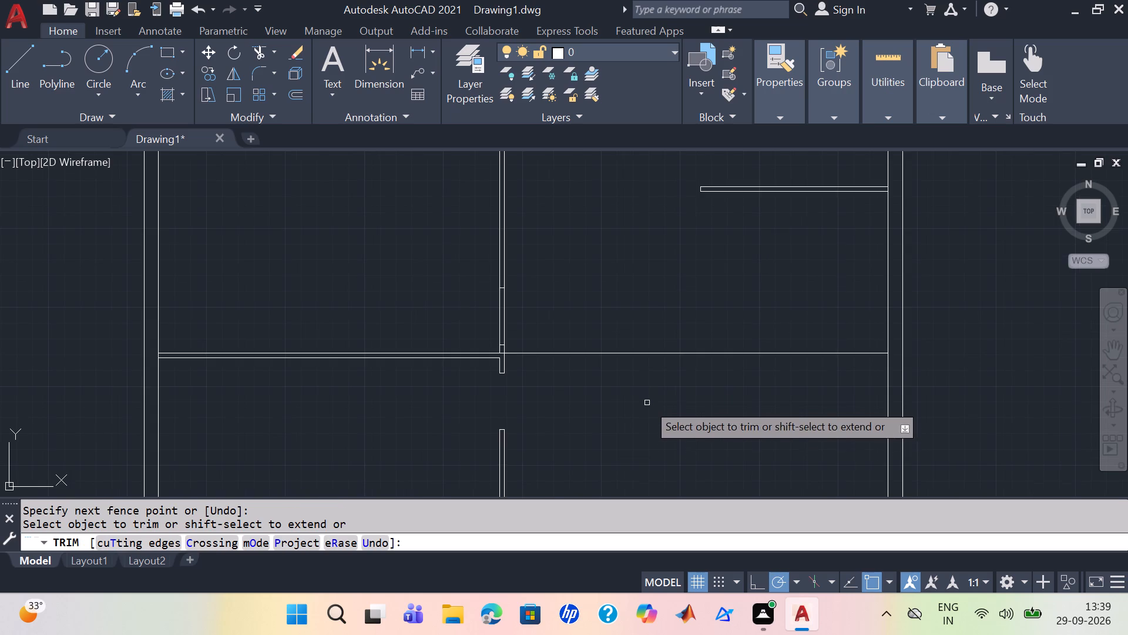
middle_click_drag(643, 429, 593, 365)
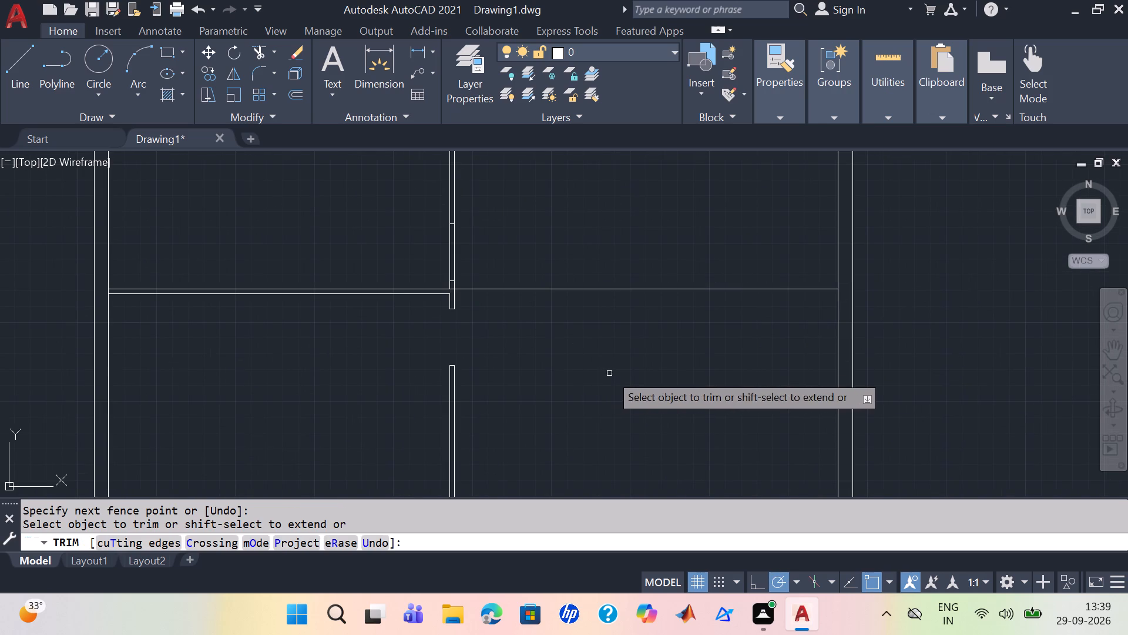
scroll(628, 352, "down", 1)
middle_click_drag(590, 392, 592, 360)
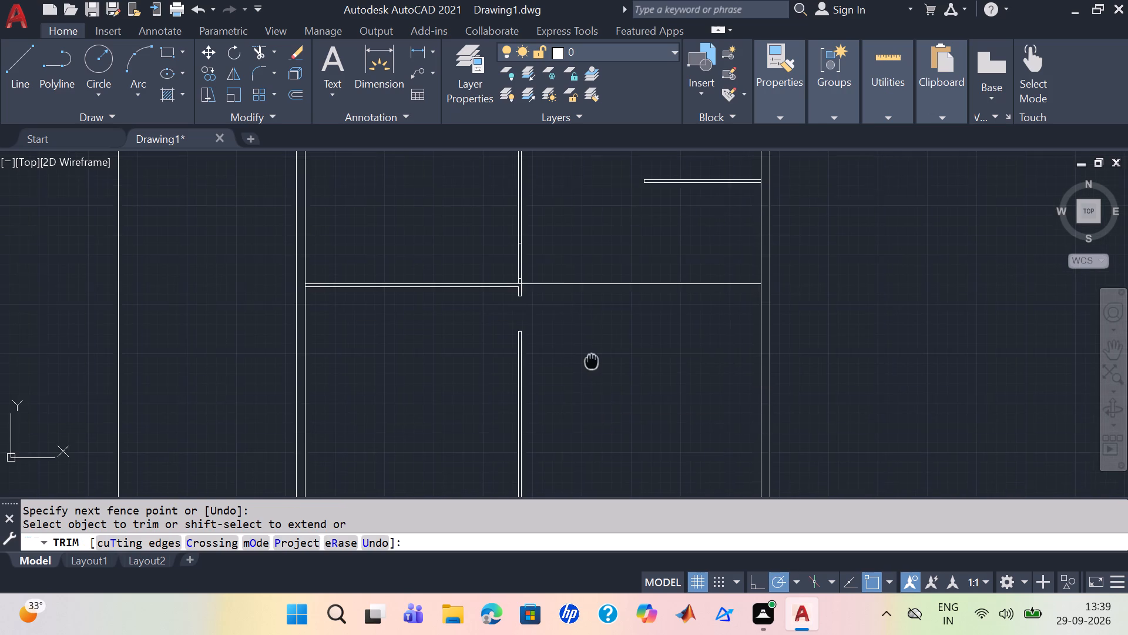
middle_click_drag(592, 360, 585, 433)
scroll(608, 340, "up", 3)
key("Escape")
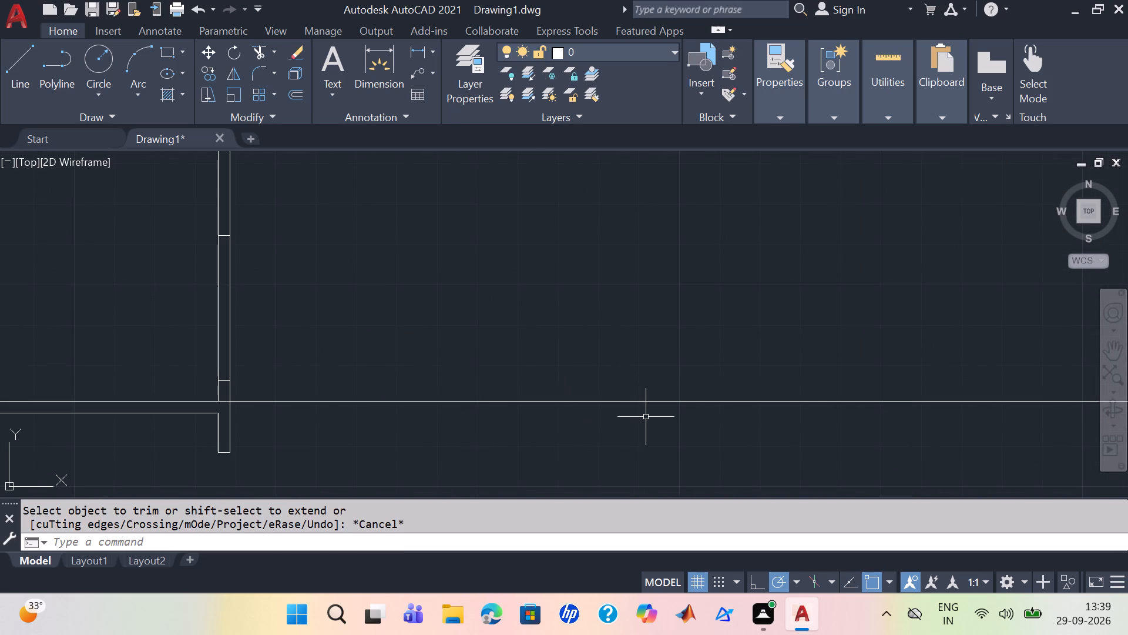